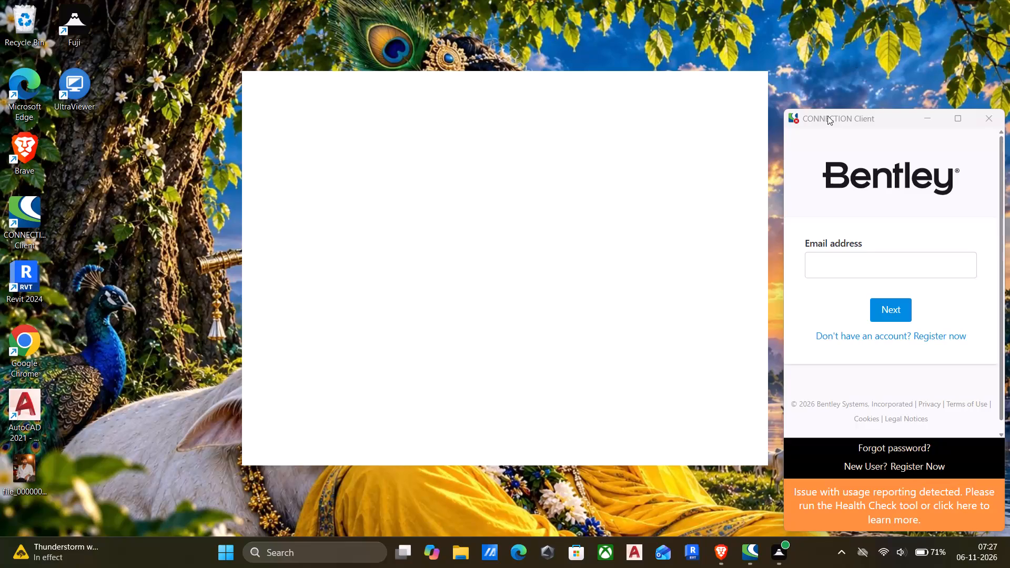
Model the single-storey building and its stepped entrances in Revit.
Close the CONNECTION Client sign-in window.
{"action": "left_click", "coordinate": [989, 116]}
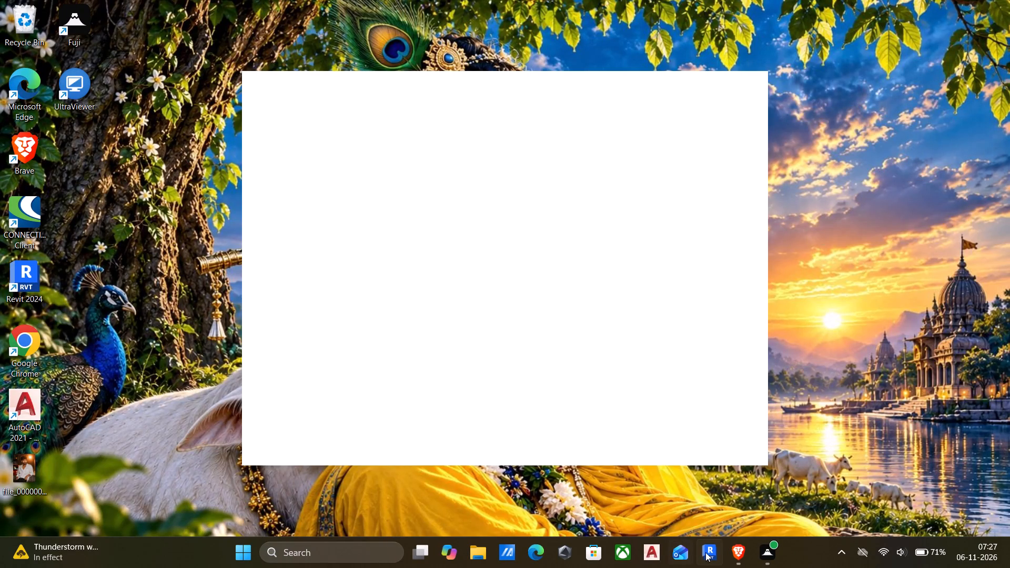
Launch Revit 2024 and create a new project from the default template.
{"action": "left_click", "coordinate": [705, 552]}
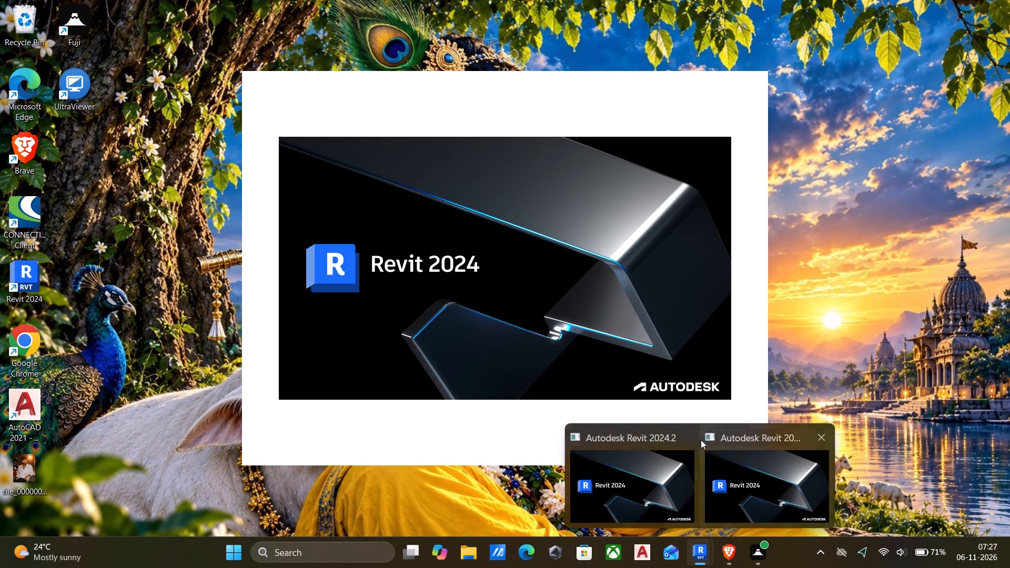
{"action": "left_click", "coordinate": [817, 437]}
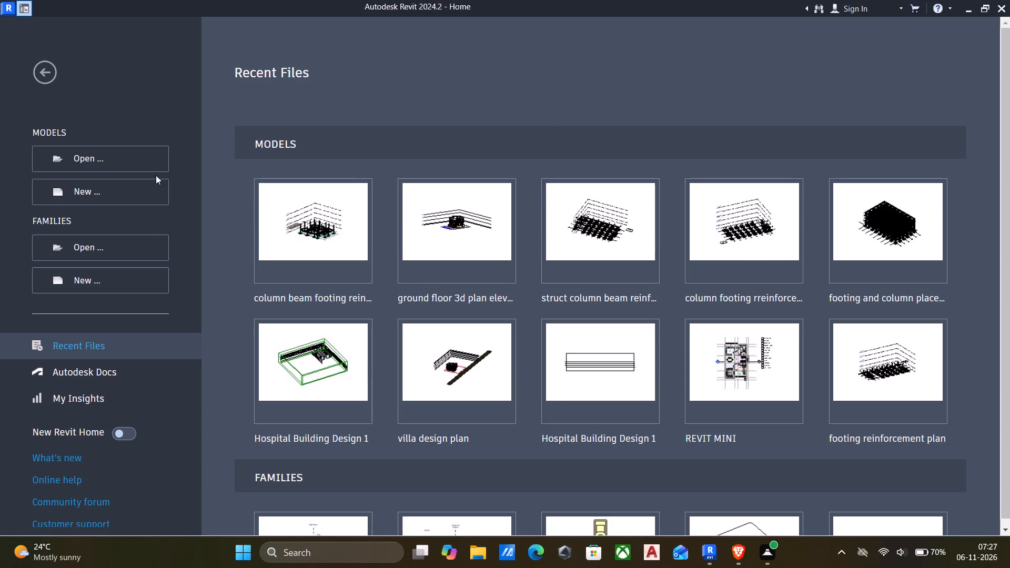
{"action": "left_click", "coordinate": [149, 192]}
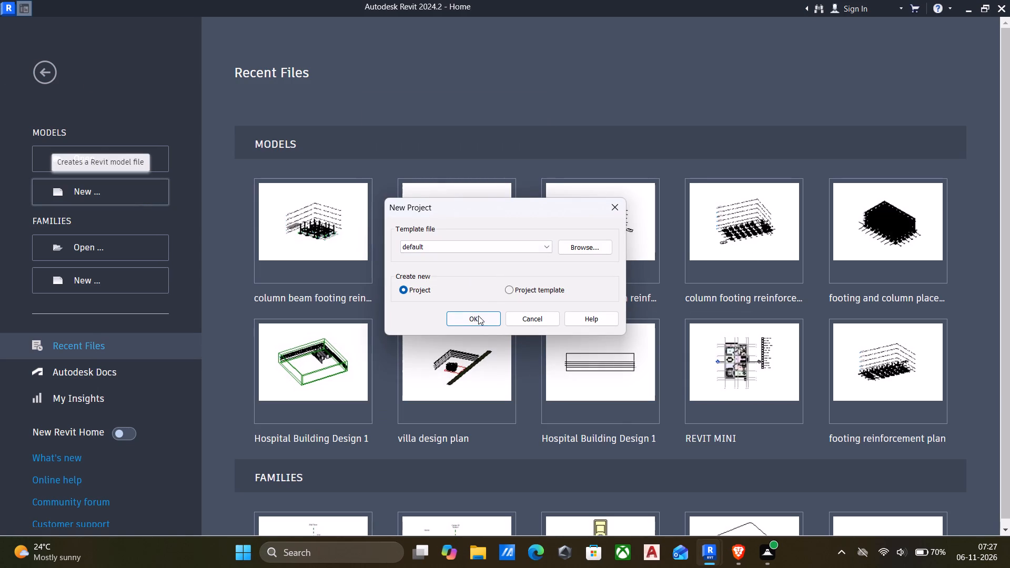
{"action": "left_click", "coordinate": [477, 317]}
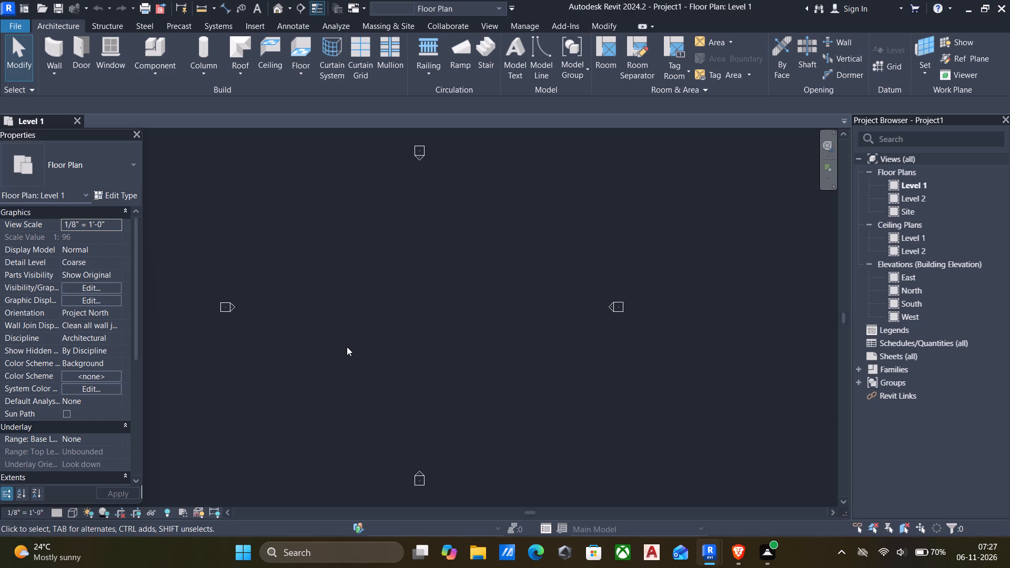
Set the project's length format to round to the nearest 1/4", keeping feet and fractional inches.
{"action": "middle_click_drag", "start_coordinate": [347, 347], "coordinate": [383, 343]}
{"action": "scroll", "coordinate": [440, 333], "scroll_direction": "up", "scroll_amount": 1}
{"action": "type", "text": "un"}
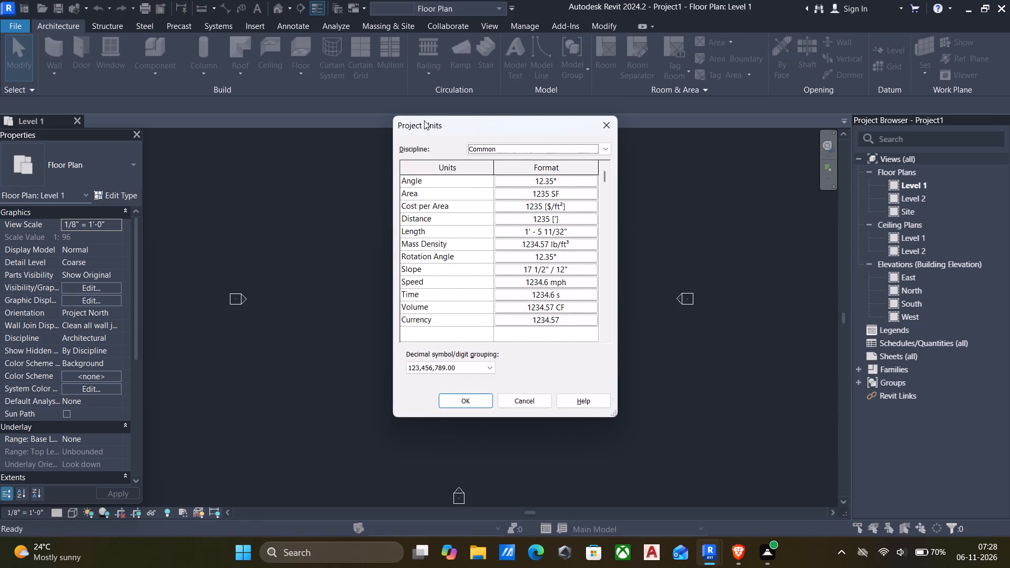
{"action": "left_click", "coordinate": [564, 229]}
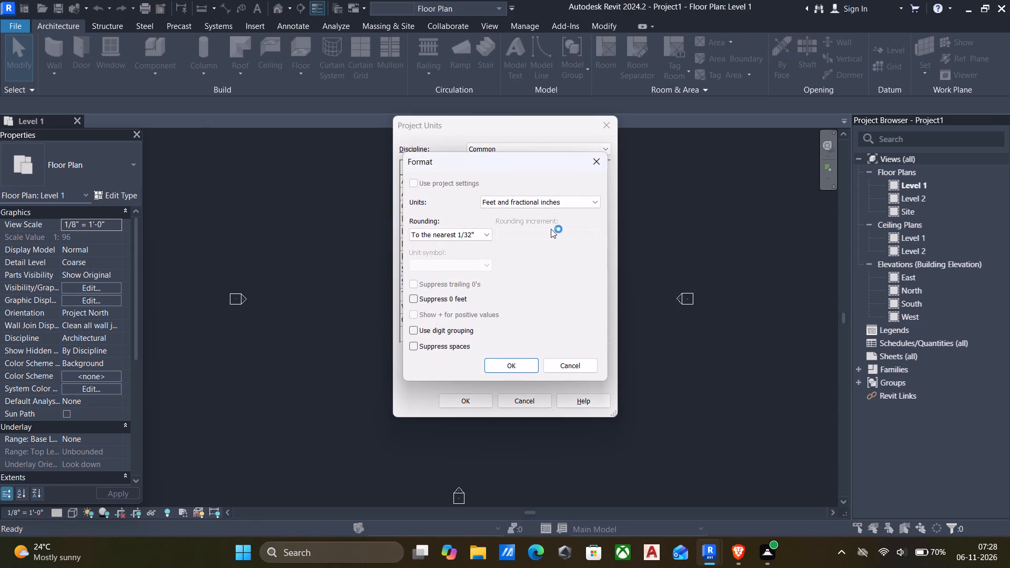
{"action": "left_click", "coordinate": [543, 199]}
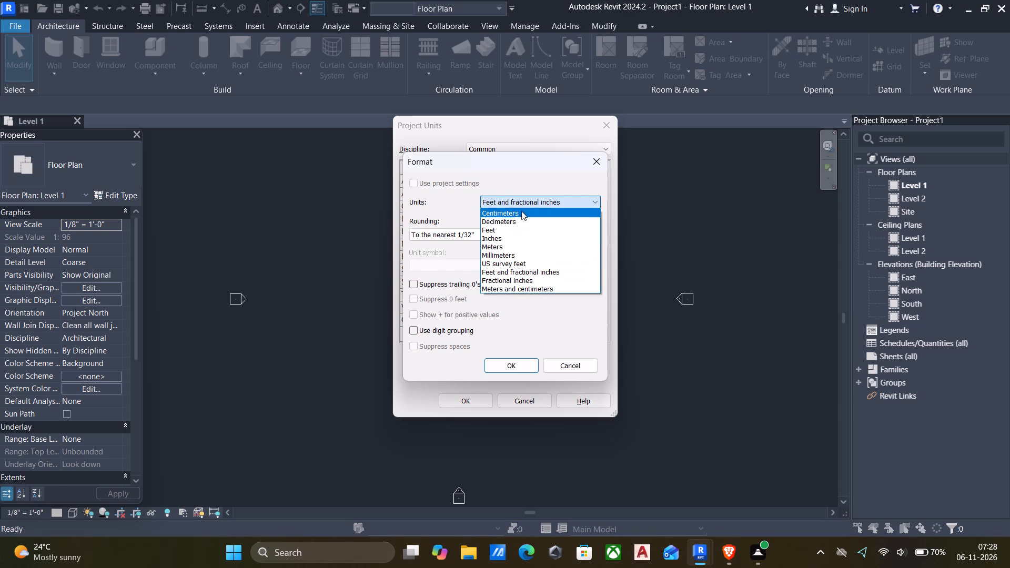
{"action": "left_click", "coordinate": [585, 199]}
{"action": "left_click", "coordinate": [447, 235]}
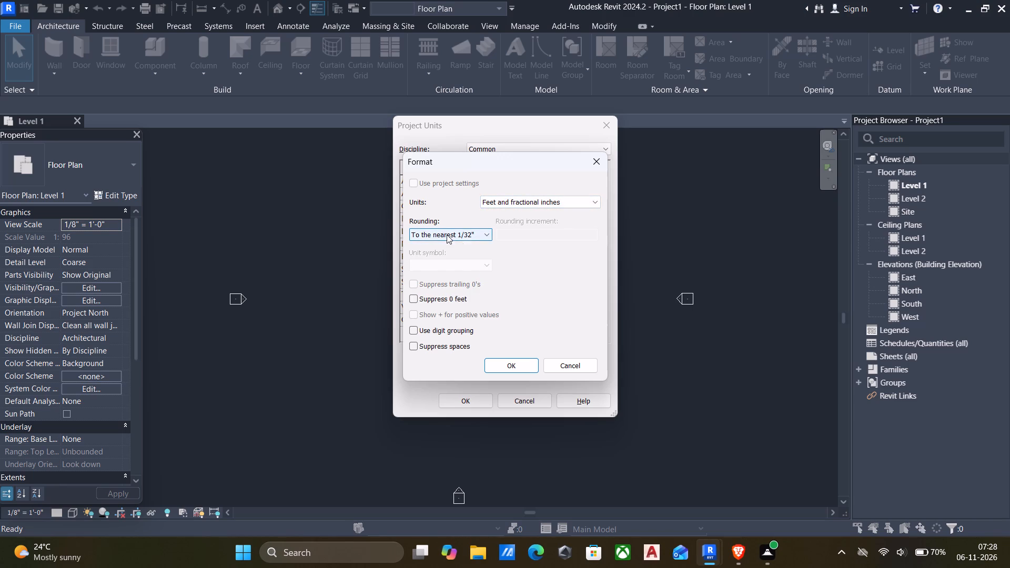
{"action": "left_click", "coordinate": [425, 277]}
{"action": "left_click", "coordinate": [500, 369]}
{"action": "left_click", "coordinate": [474, 404]}
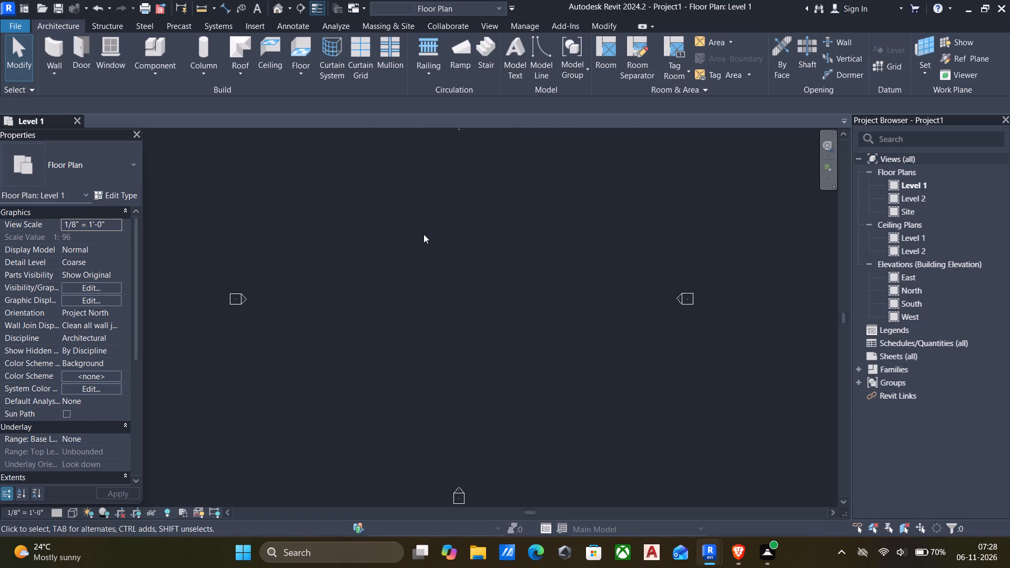
Start a wall and duplicate the Generic - 8" basic wall type as 9" wall.
{"action": "key", "text": "w"}
{"action": "key", "text": "a"}
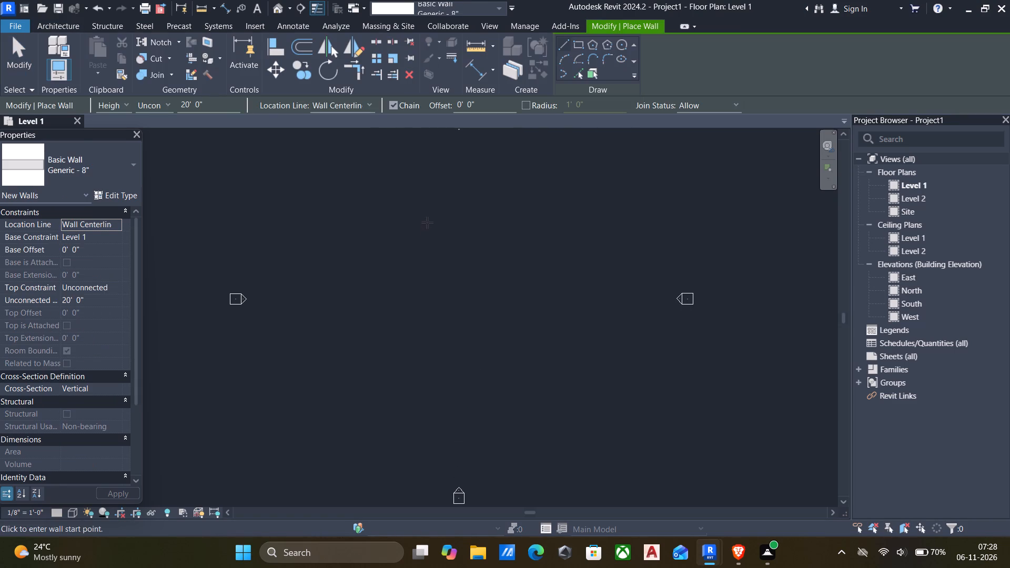
{"action": "left_click", "coordinate": [114, 192]}
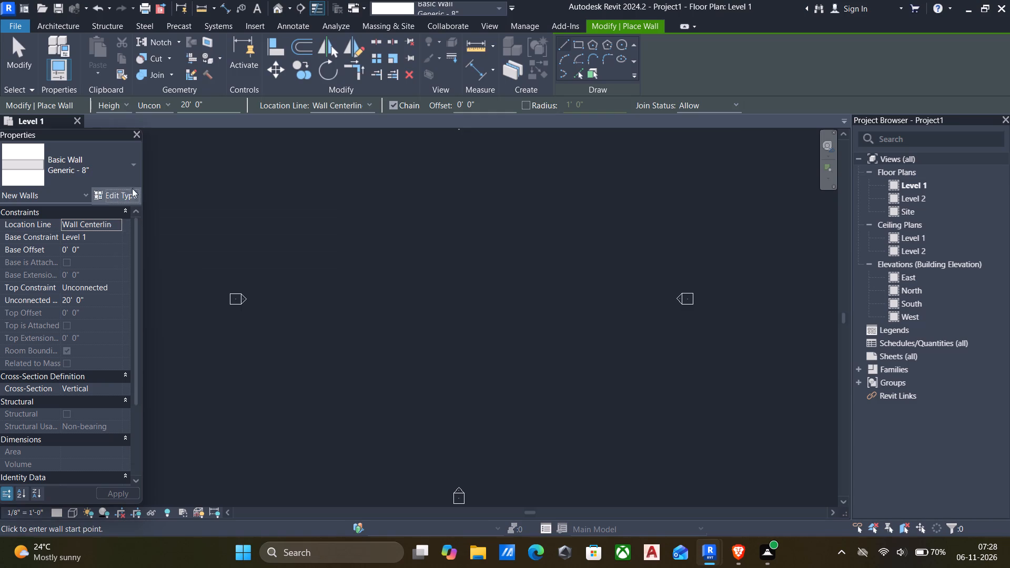
{"action": "left_click", "coordinate": [724, 114]}
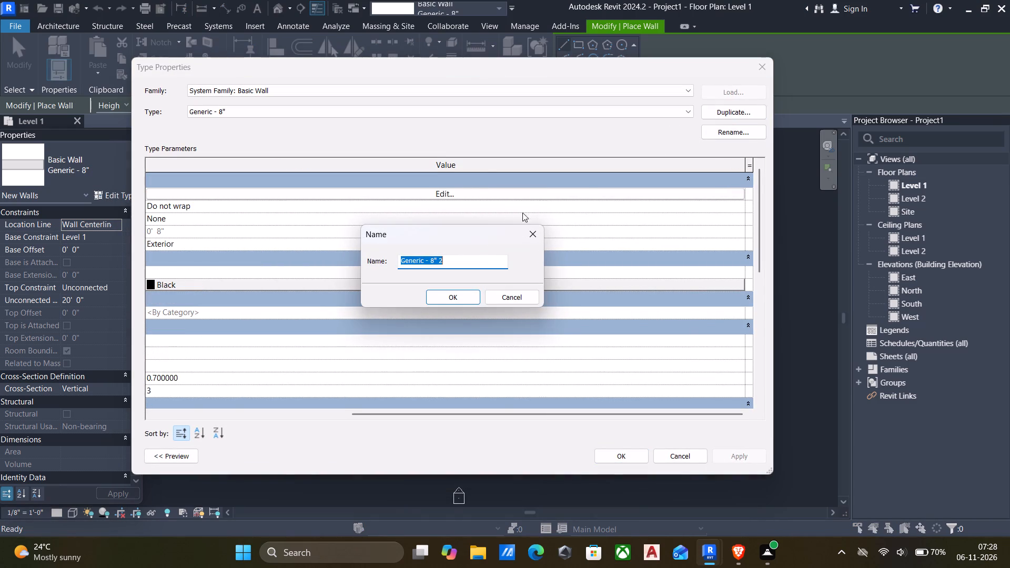
{"action": "key", "text": "BackSpace"}
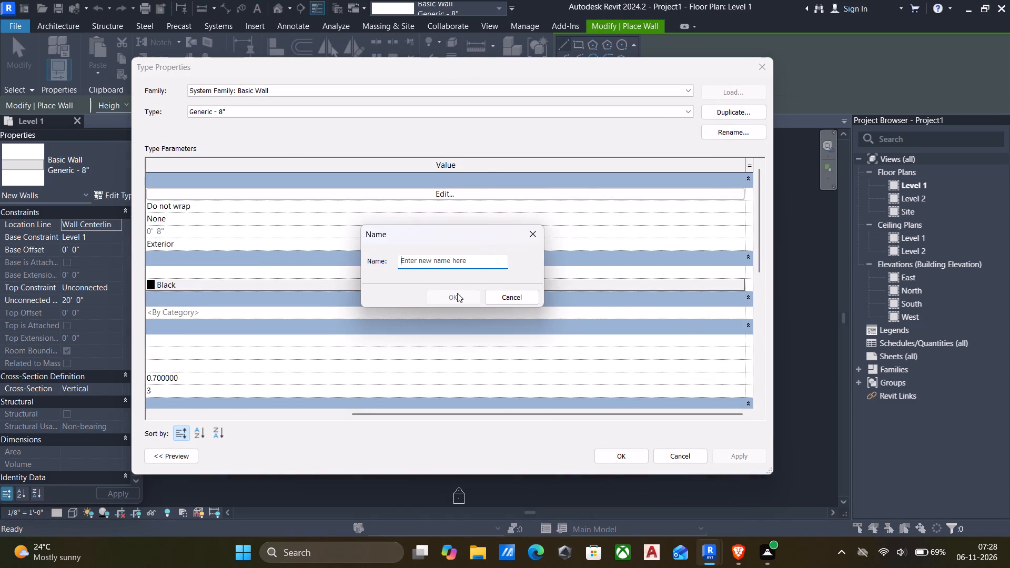
{"action": "type", "text": "9\""}
{"action": "key", "text": "space"}
{"action": "type", "text": "wall"}
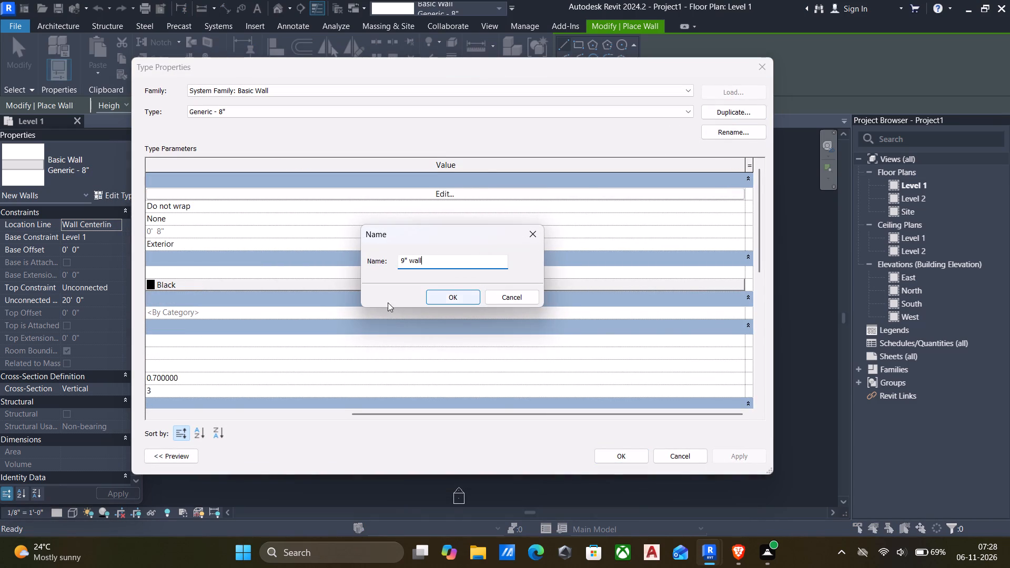
{"action": "left_click", "coordinate": [442, 297]}
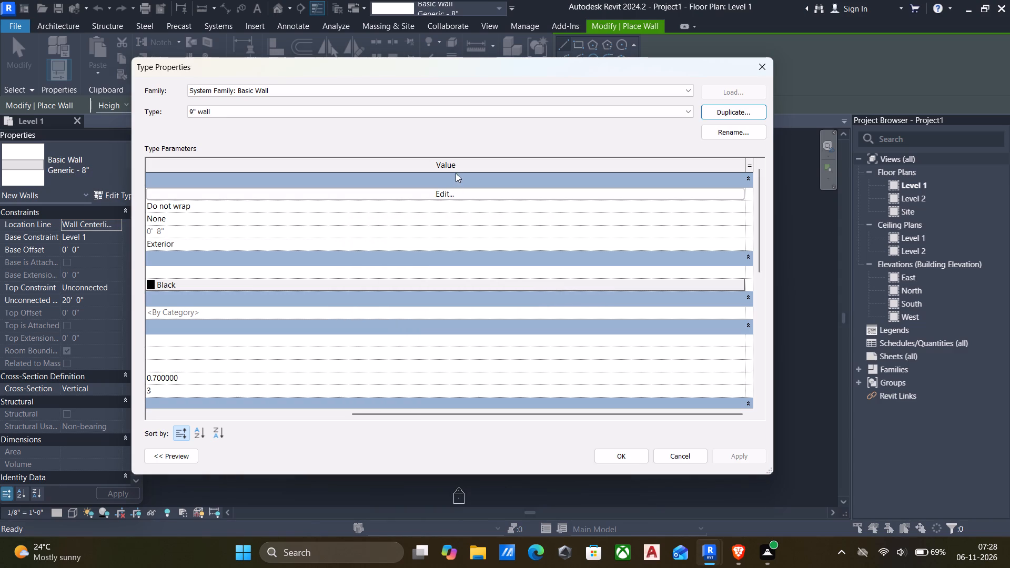
Set the thickness of the Structure [1] layer to 9" in the new wall type's assembly.
{"action": "left_click", "coordinate": [438, 191]}
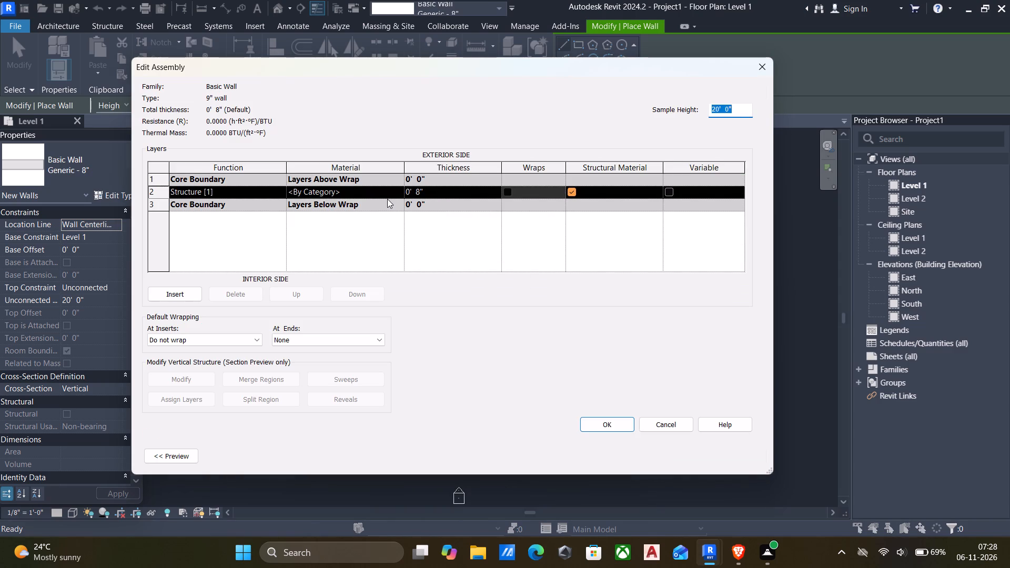
{"action": "left_click", "coordinate": [442, 190]}
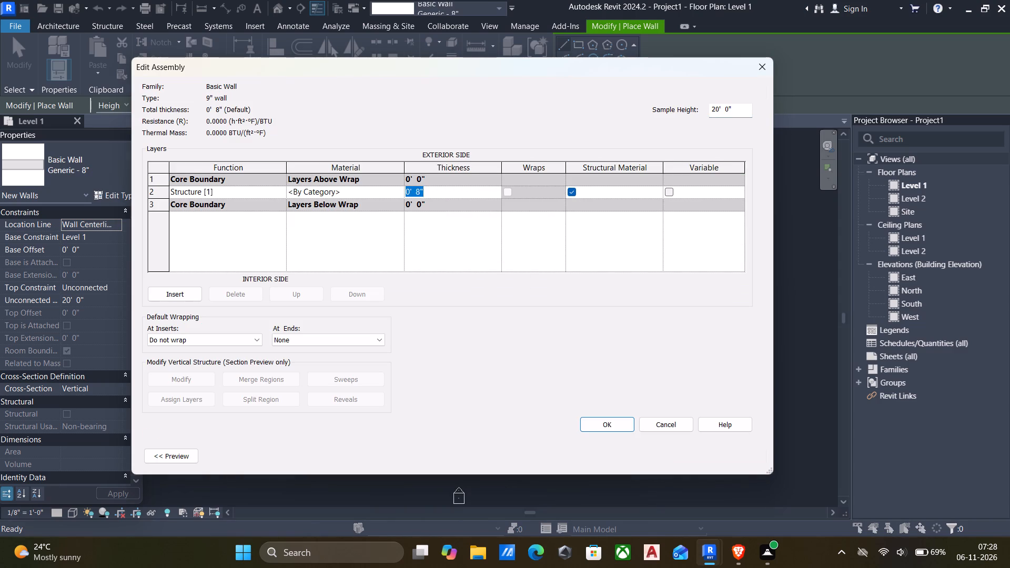
{"action": "type", "text": "9\""}
{"action": "key", "text": "Return"}
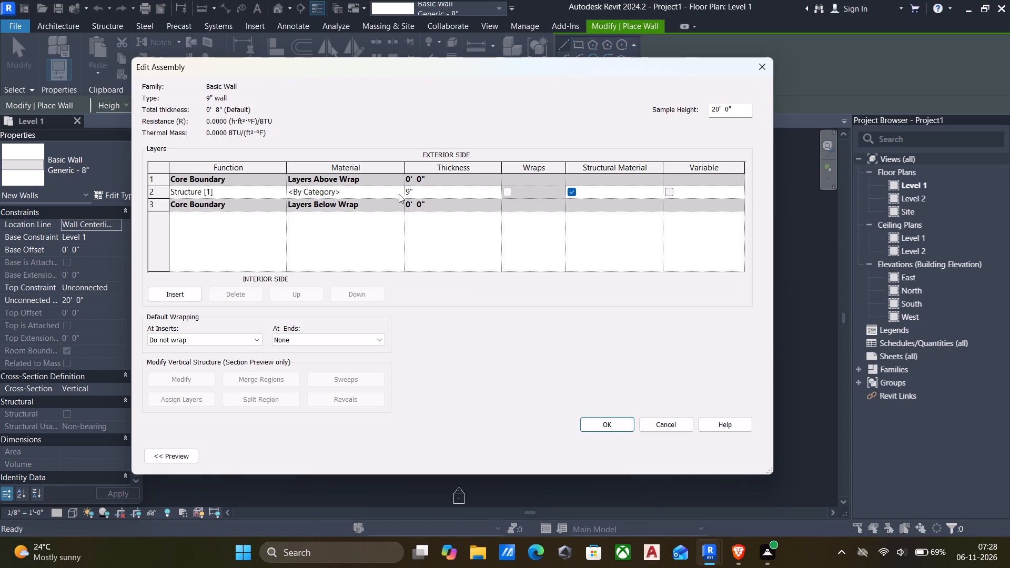
Create a new material named 00-9" wall for the wall type's structure layer.
{"action": "left_click", "coordinate": [400, 194]}
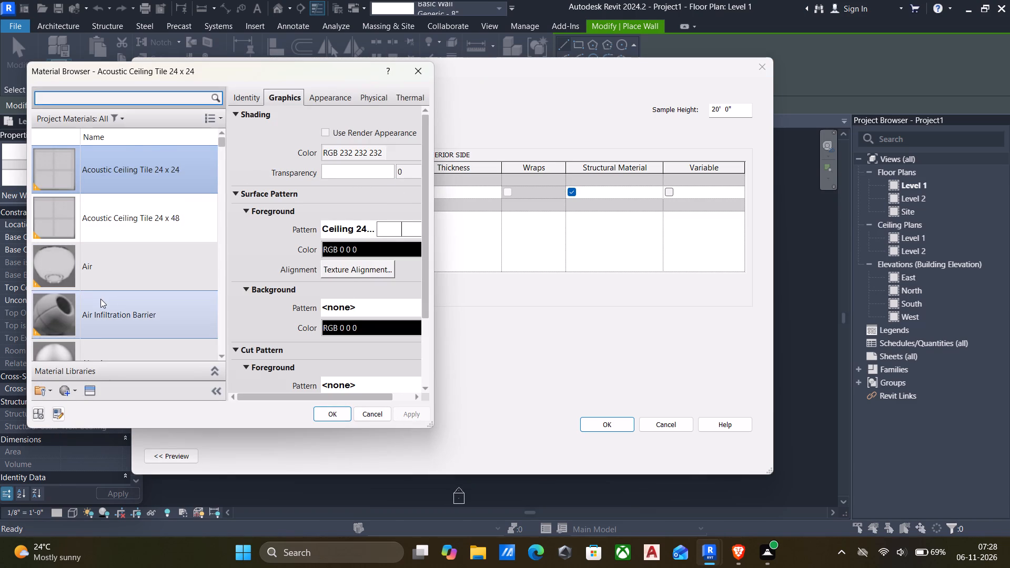
{"action": "left_click", "coordinate": [67, 393]}
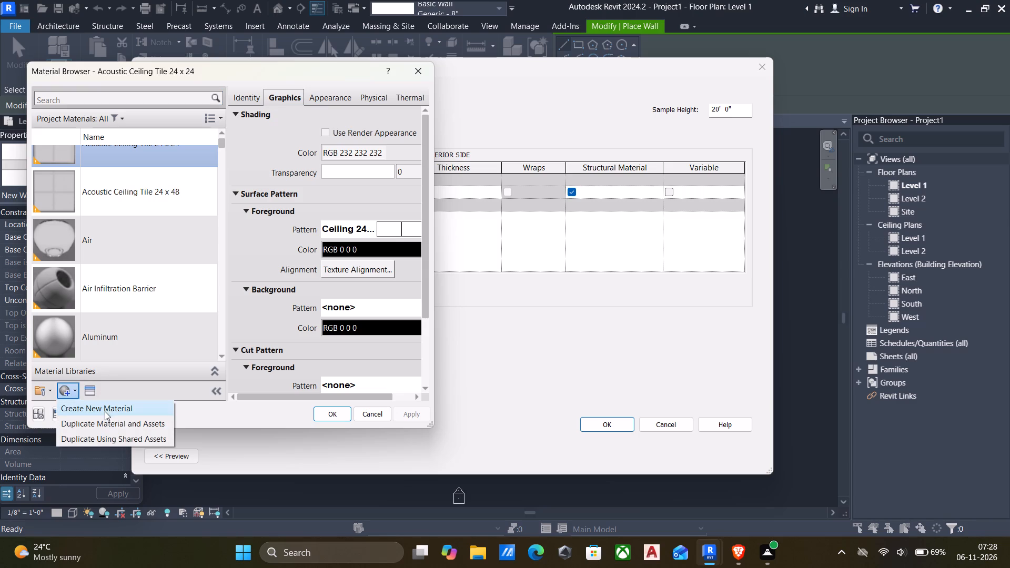
{"action": "left_click", "coordinate": [104, 405]}
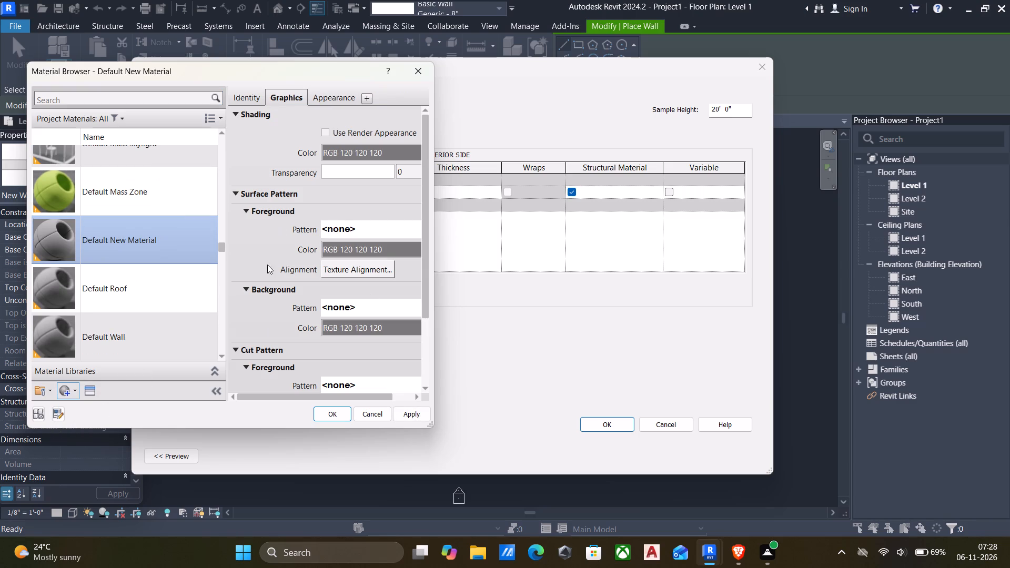
{"action": "left_click", "coordinate": [245, 103]}
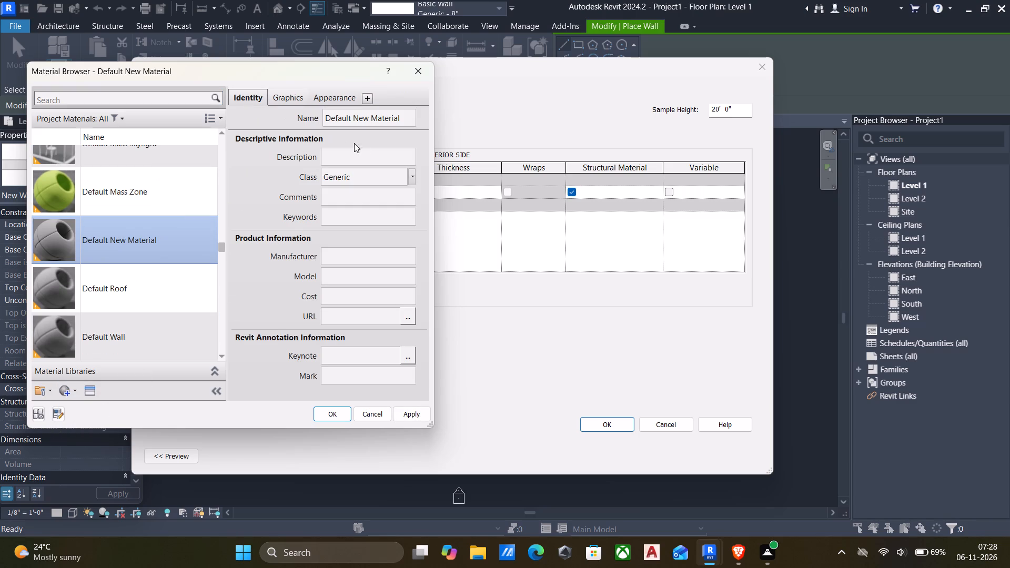
{"action": "left_click", "coordinate": [406, 113]}
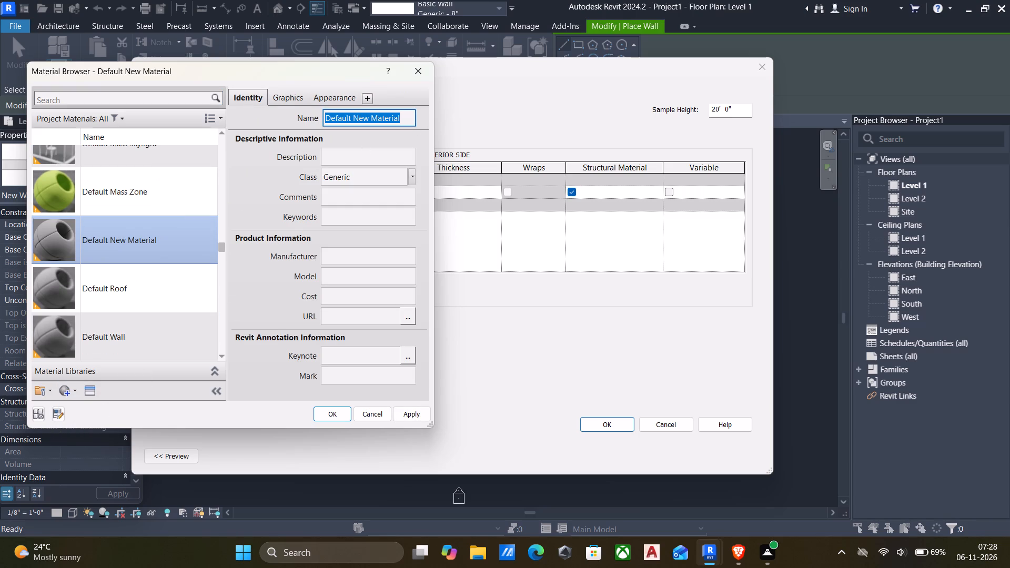
{"action": "type", "text": "00-"}
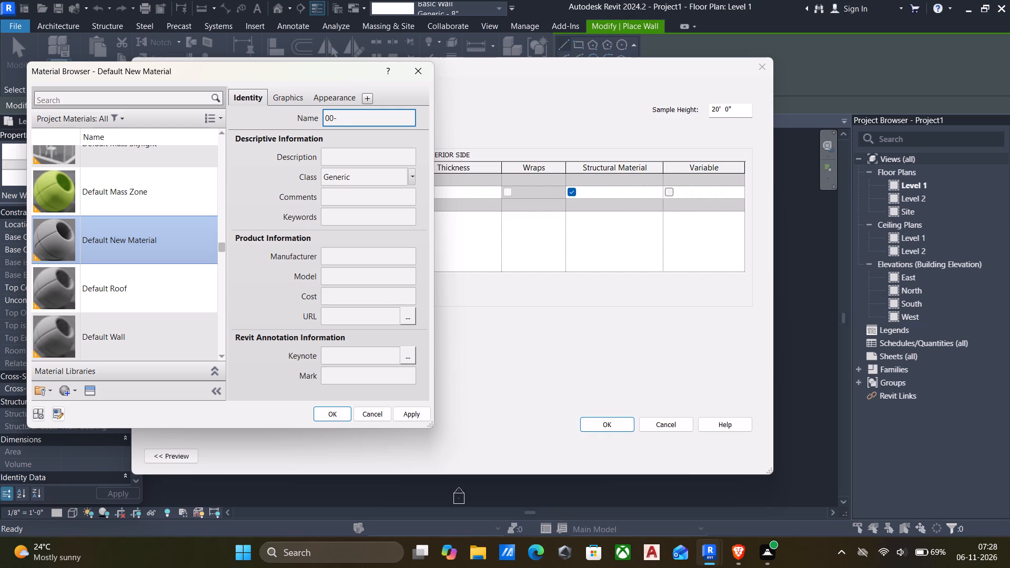
{"action": "key", "text": "9"}
{"action": "key", "text": "shift+quotedbl"}
{"action": "key", "text": "space"}
{"action": "type", "text": "wall"}
{"action": "left_click", "coordinate": [405, 415]}
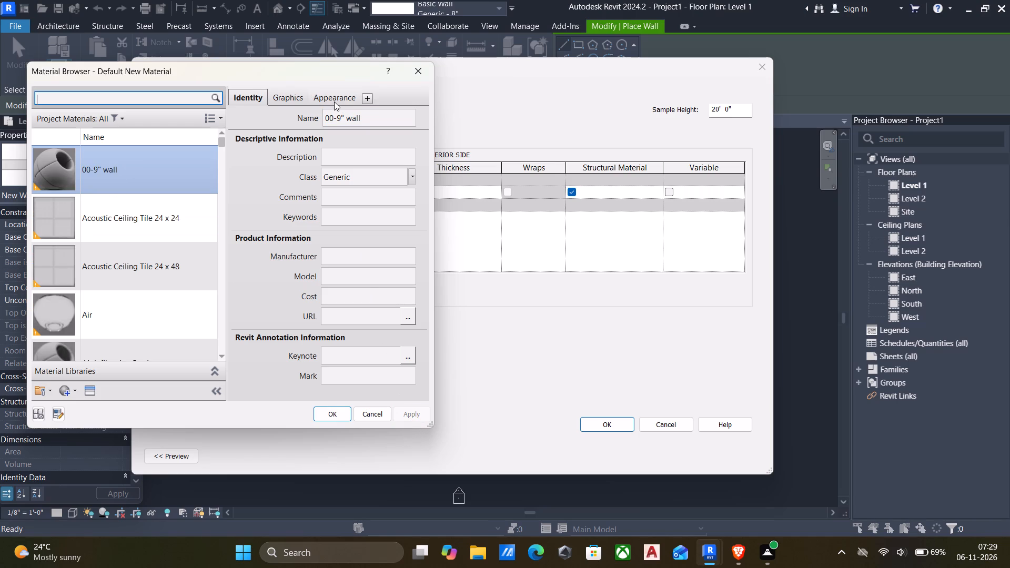
Apply the glossy White wall paint appearance to the 00-9" wall material and accept the finished 9" wall type.
{"action": "left_click", "coordinate": [88, 391]}
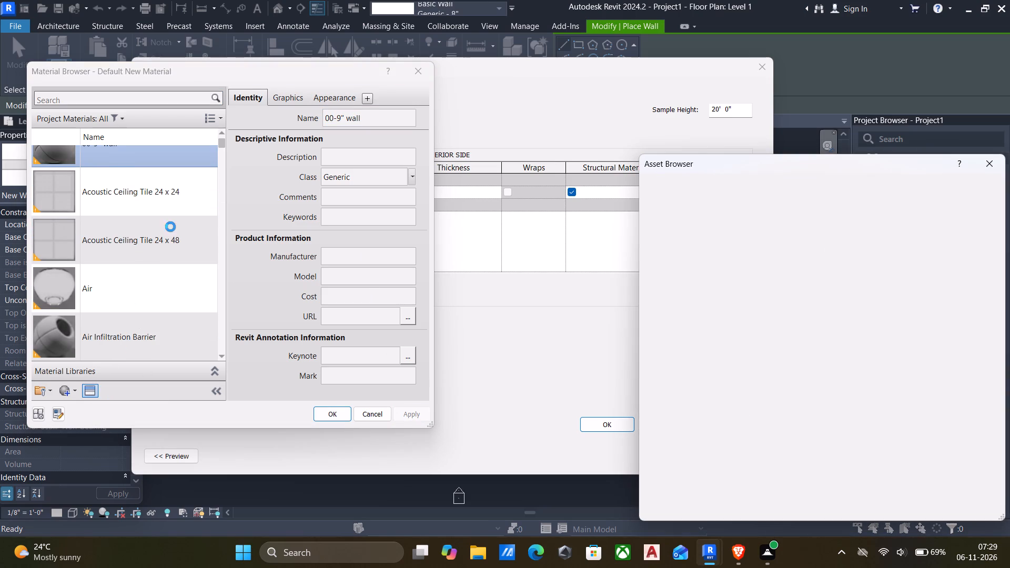
{"action": "left_click", "coordinate": [665, 256]}
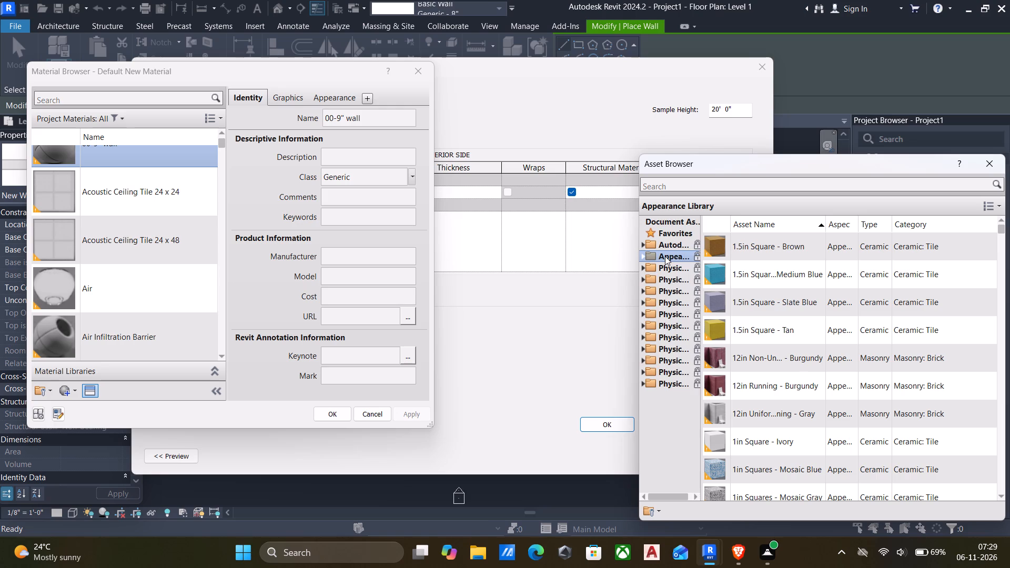
{"action": "double_click", "coordinate": [665, 256]}
{"action": "scroll", "coordinate": [651, 399], "scroll_direction": "down", "scroll_amount": 7}
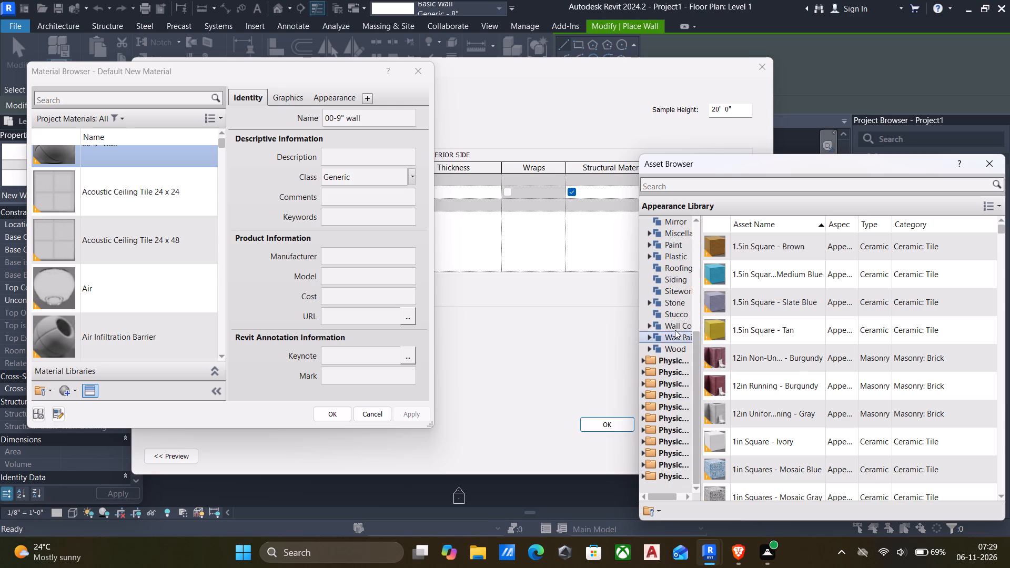
{"action": "double_click", "coordinate": [669, 335]}
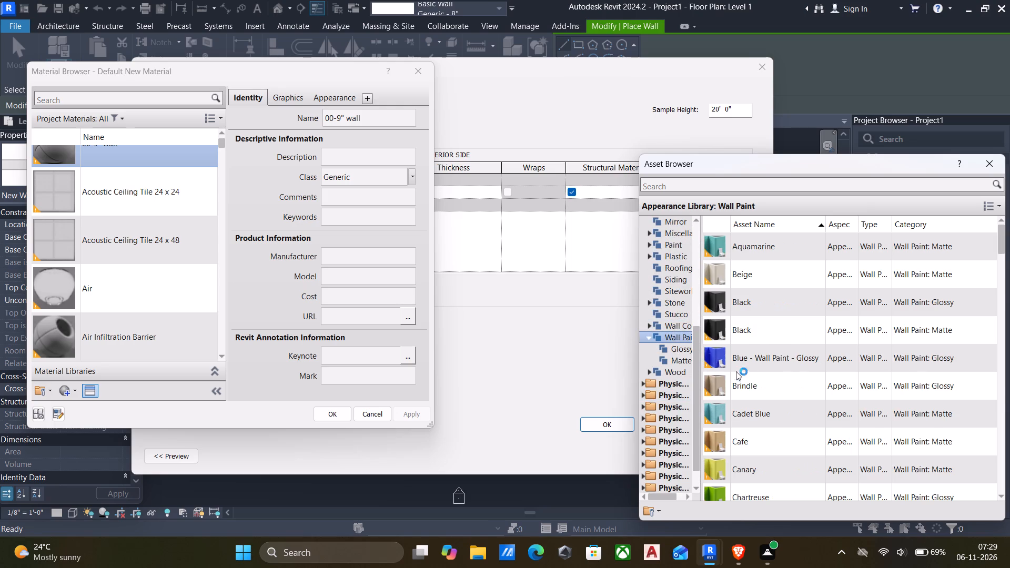
{"action": "scroll", "coordinate": [750, 377], "scroll_direction": "down", "scroll_amount": 20}
{"action": "scroll", "coordinate": [753, 381], "scroll_direction": "down", "scroll_amount": 6}
{"action": "scroll", "coordinate": [753, 383], "scroll_direction": "up", "scroll_amount": 6}
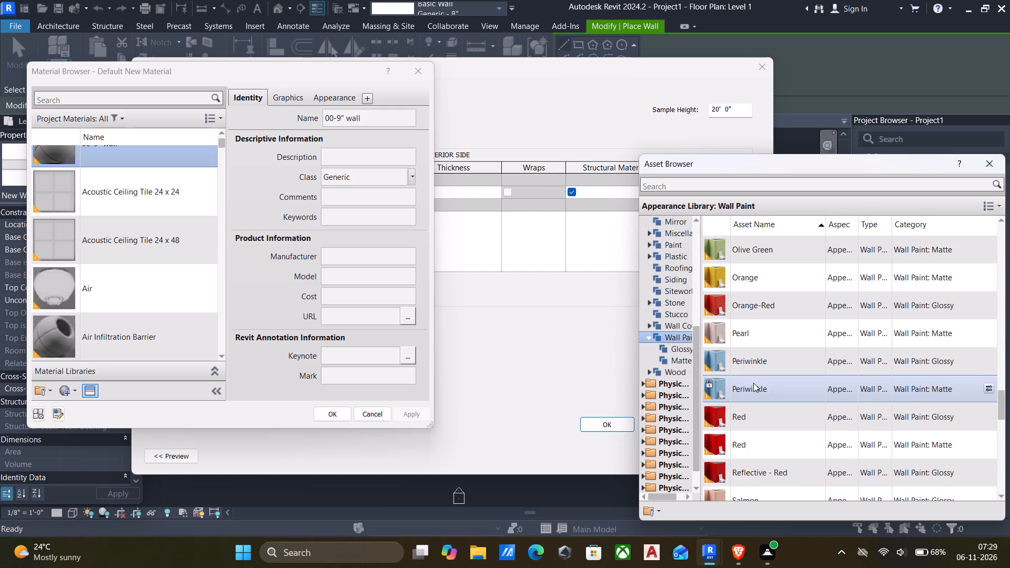
{"action": "scroll", "coordinate": [753, 383], "scroll_direction": "up", "scroll_amount": 5}
{"action": "scroll", "coordinate": [753, 383], "scroll_direction": "up", "scroll_amount": 19}
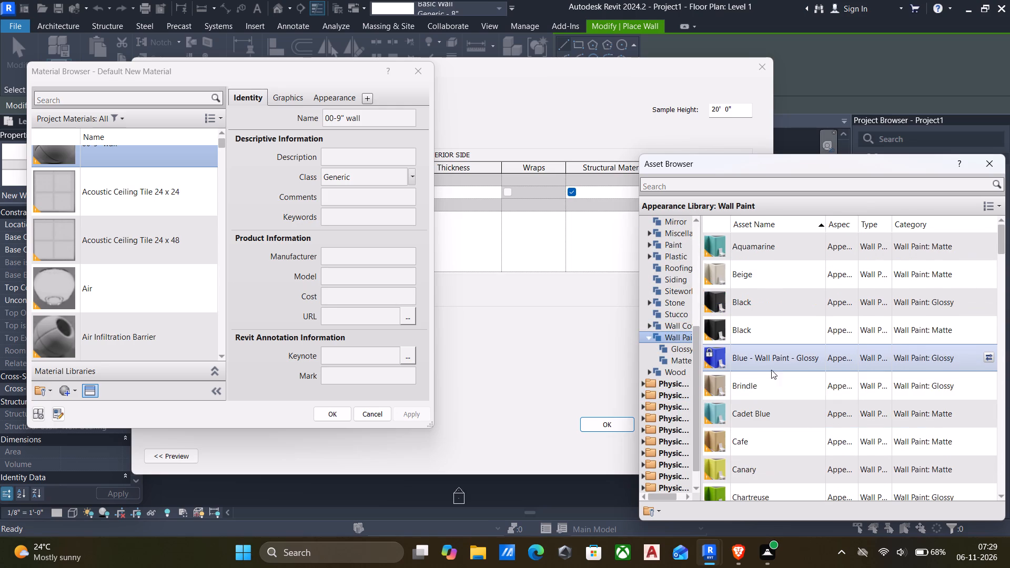
{"action": "scroll", "coordinate": [771, 370], "scroll_direction": "up", "scroll_amount": 11}
{"action": "scroll", "coordinate": [776, 365], "scroll_direction": "down", "scroll_amount": 16}
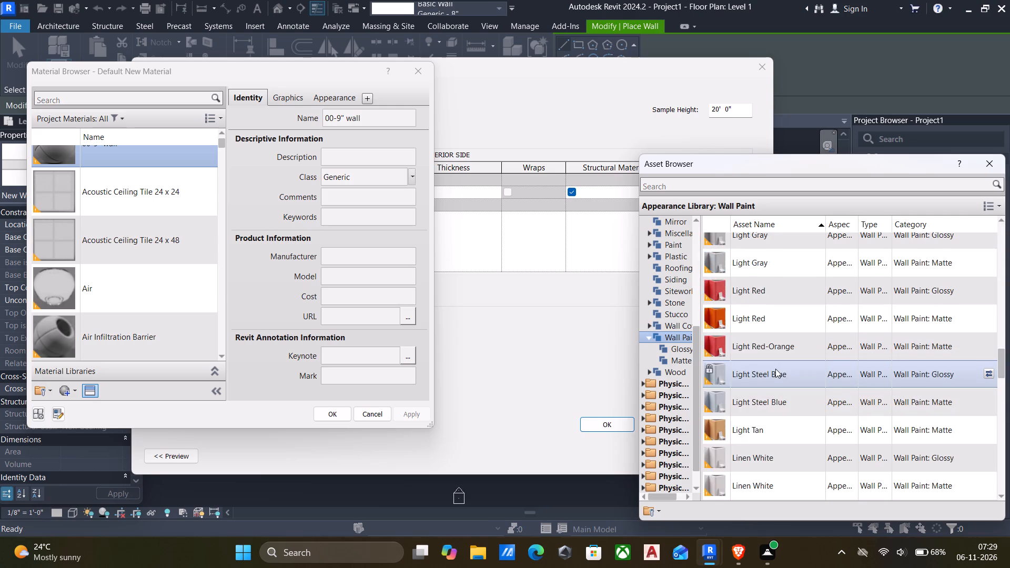
{"action": "scroll", "coordinate": [775, 369], "scroll_direction": "down", "scroll_amount": 18}
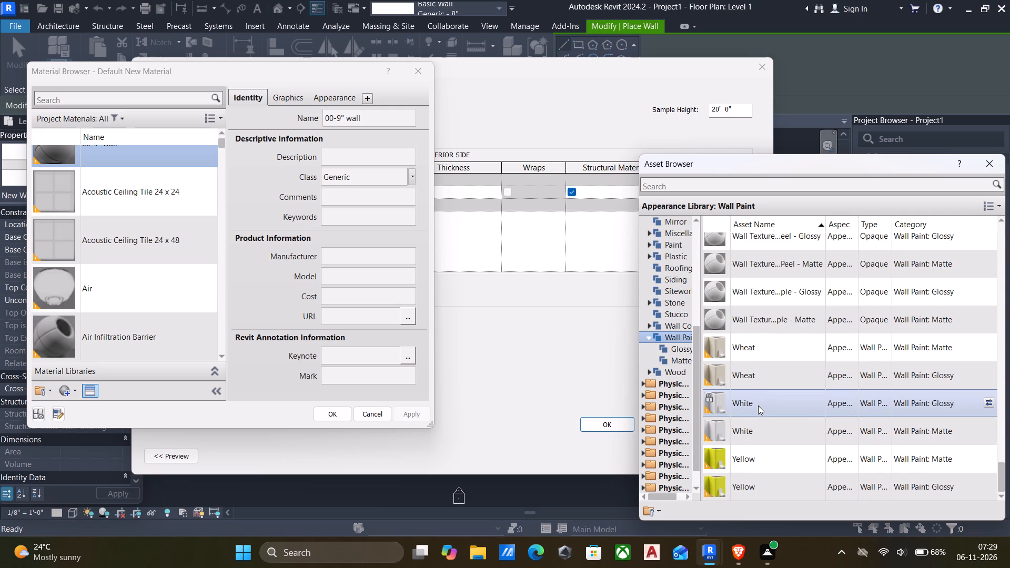
{"action": "double_click", "coordinate": [757, 405]}
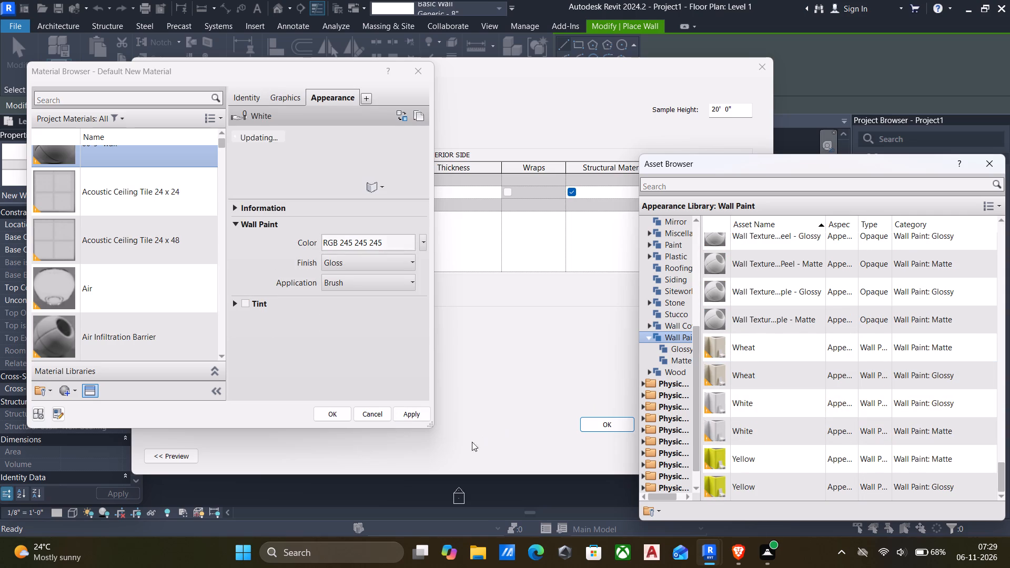
{"action": "left_click", "coordinate": [410, 415]}
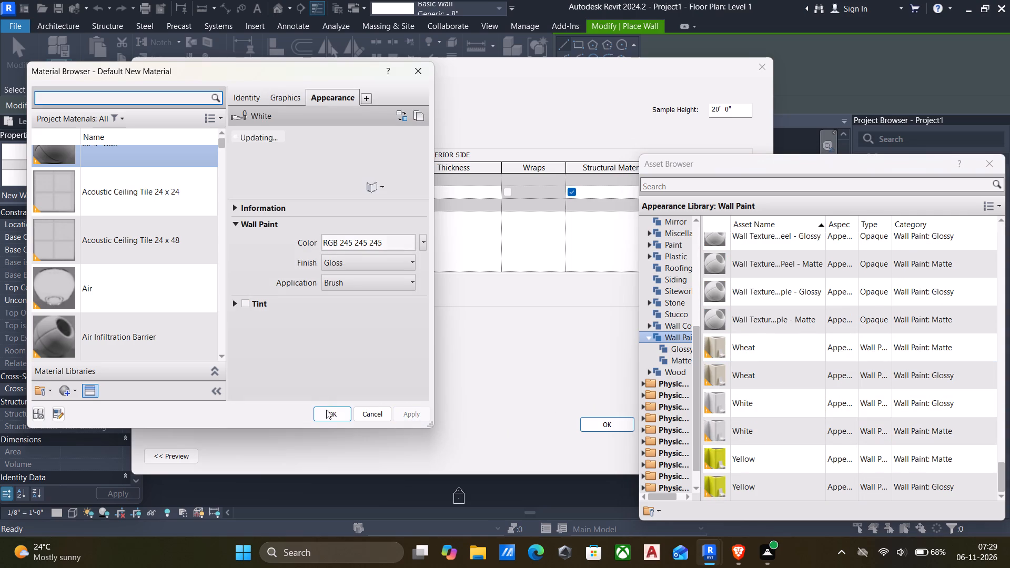
{"action": "left_click", "coordinate": [327, 410]}
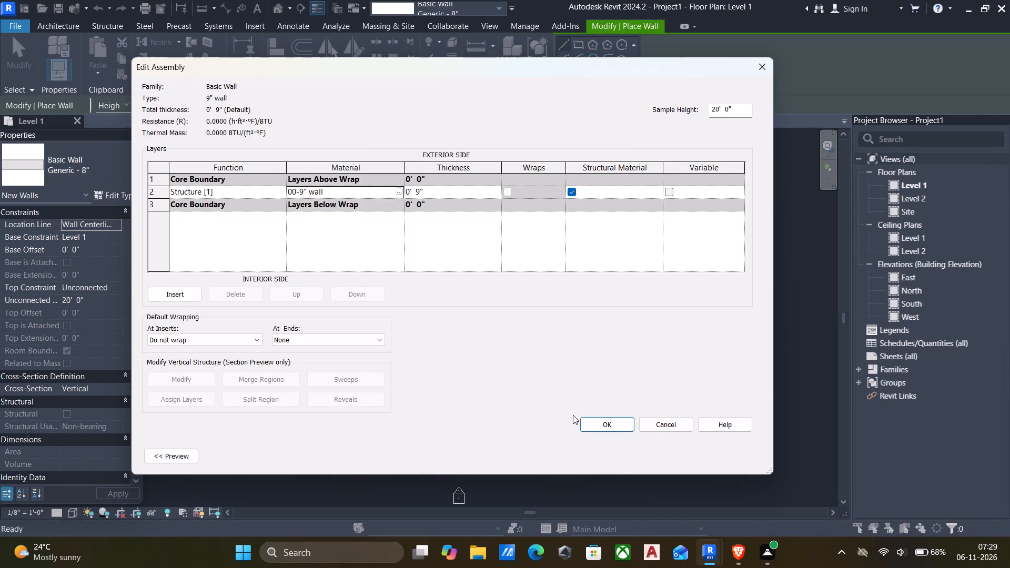
{"action": "left_click", "coordinate": [609, 419]}
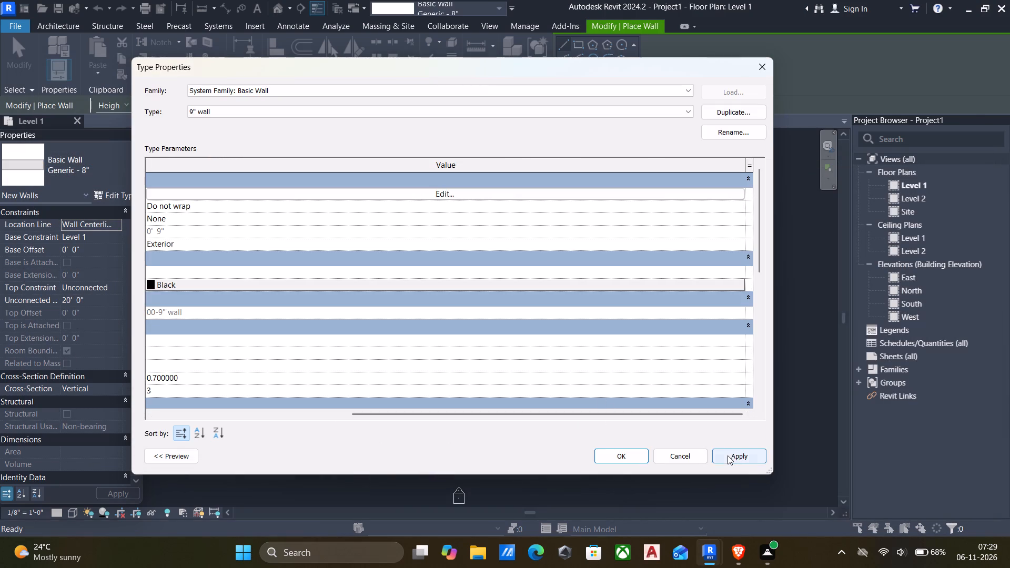
{"action": "left_click", "coordinate": [728, 456]}
{"action": "left_click", "coordinate": [632, 452]}
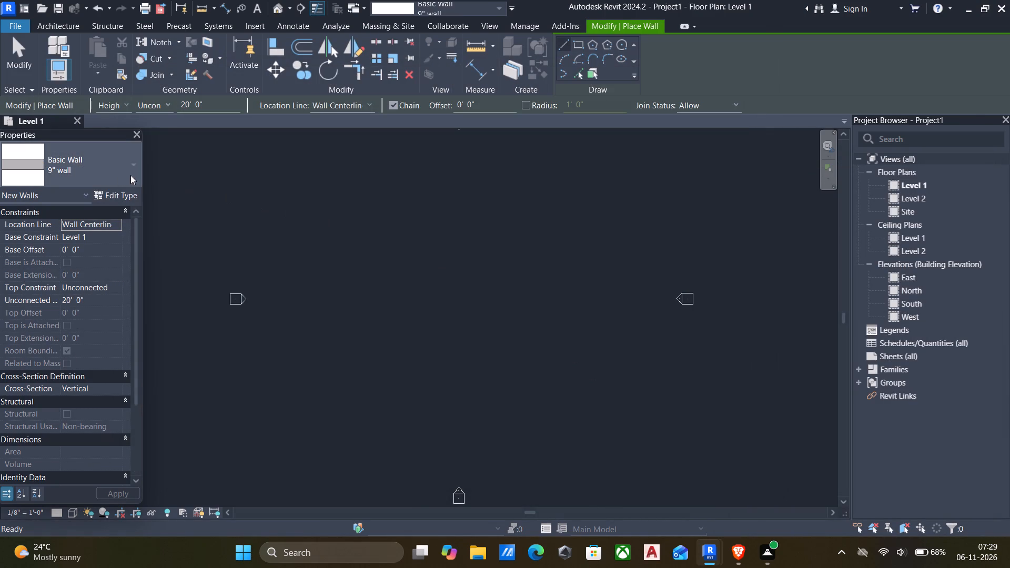
Duplicate the 9" wall type as a new type named 6" wall.
{"action": "left_click", "coordinate": [118, 195]}
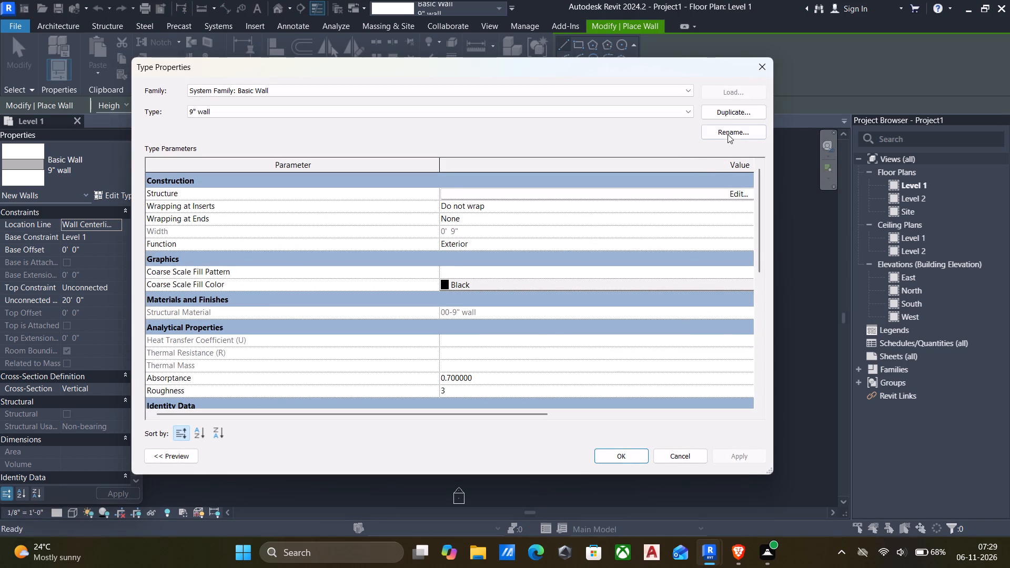
{"action": "left_click", "coordinate": [725, 106]}
{"action": "key", "text": "BackSpace"}
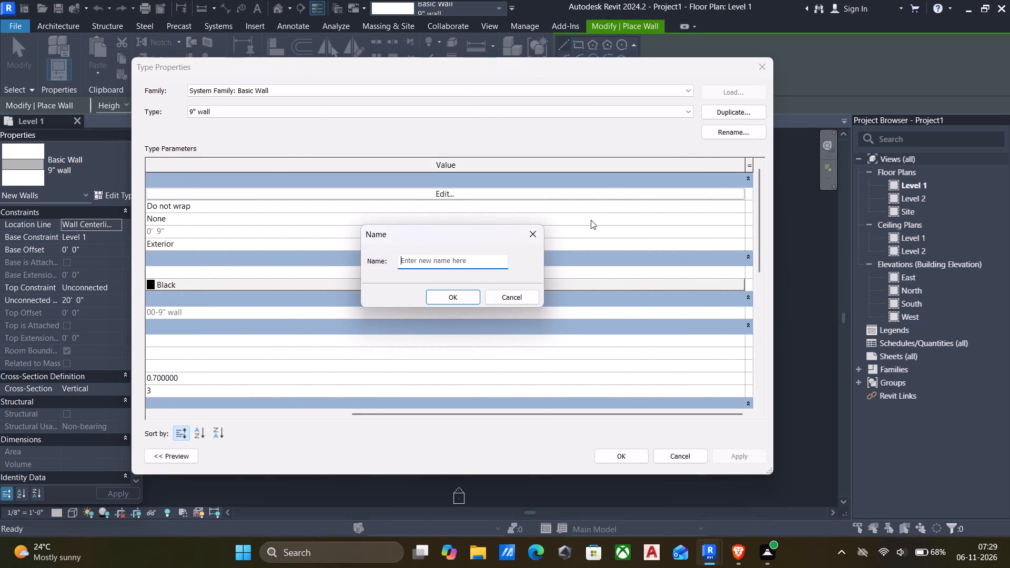
{"action": "key", "text": "6"}
{"action": "key", "text": "shift+quotedbl"}
{"action": "key", "text": "space"}
{"action": "type", "text": "wall"}
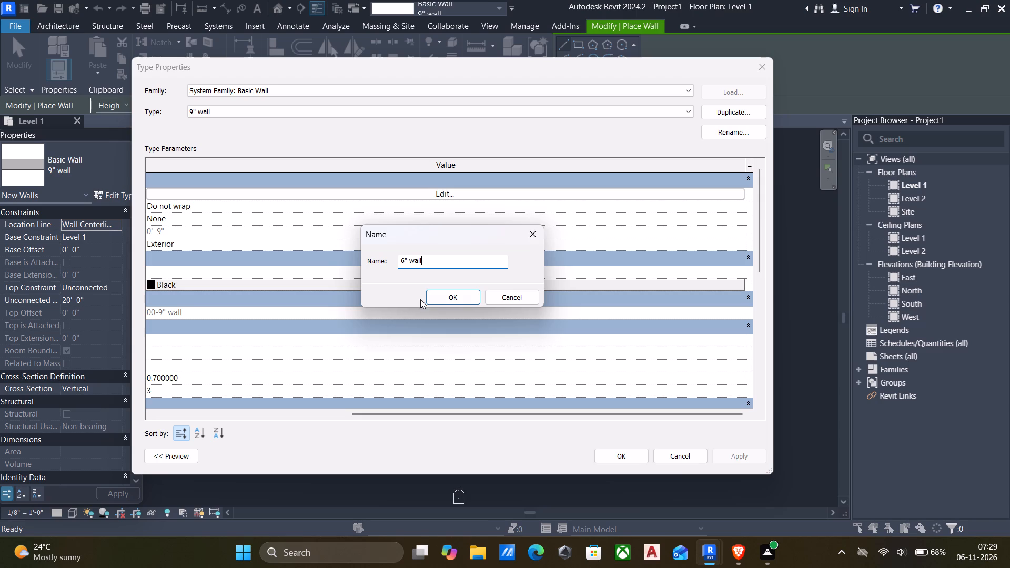
{"action": "left_click", "coordinate": [447, 292]}
Set the thickness of the Structure [1] layer to 6" in the 6" wall type and accept the type.
{"action": "left_click", "coordinate": [454, 186]}
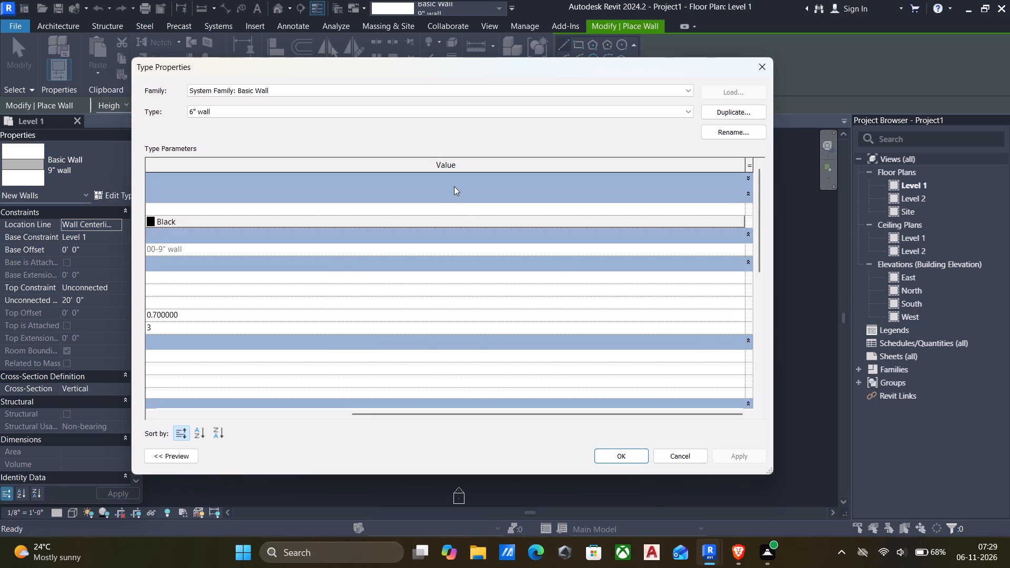
{"action": "left_click", "coordinate": [454, 186]}
{"action": "left_click", "coordinate": [450, 190]}
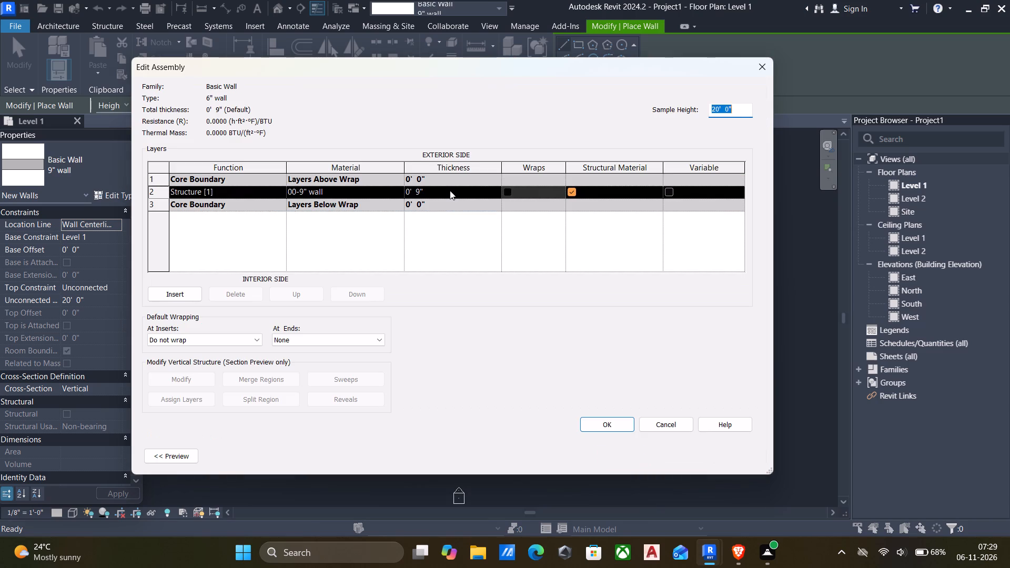
{"action": "left_click", "coordinate": [449, 191]}
{"action": "key", "text": "6"}
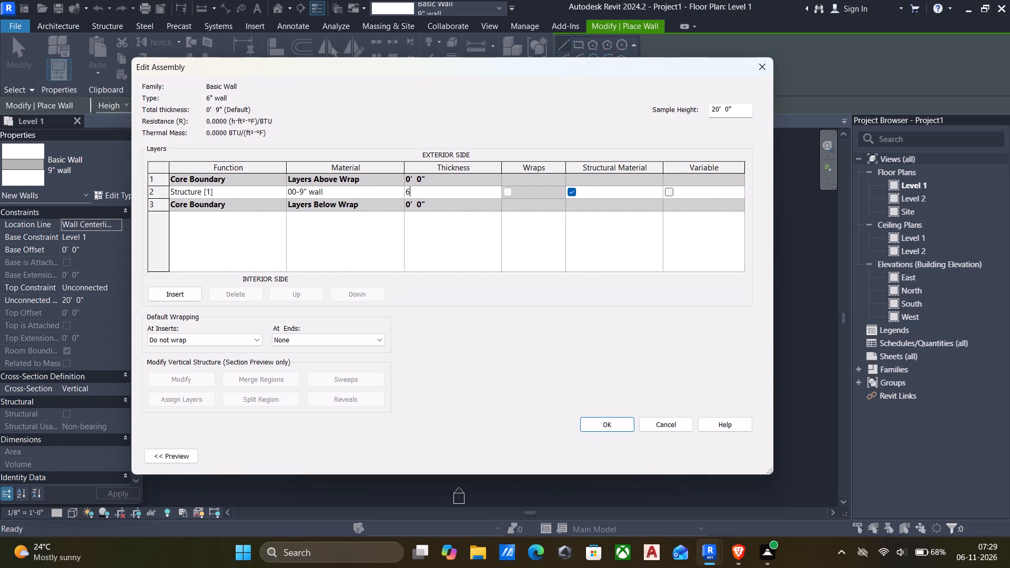
{"action": "key", "text": "shift+quotedbl"}
{"action": "key", "text": "space"}
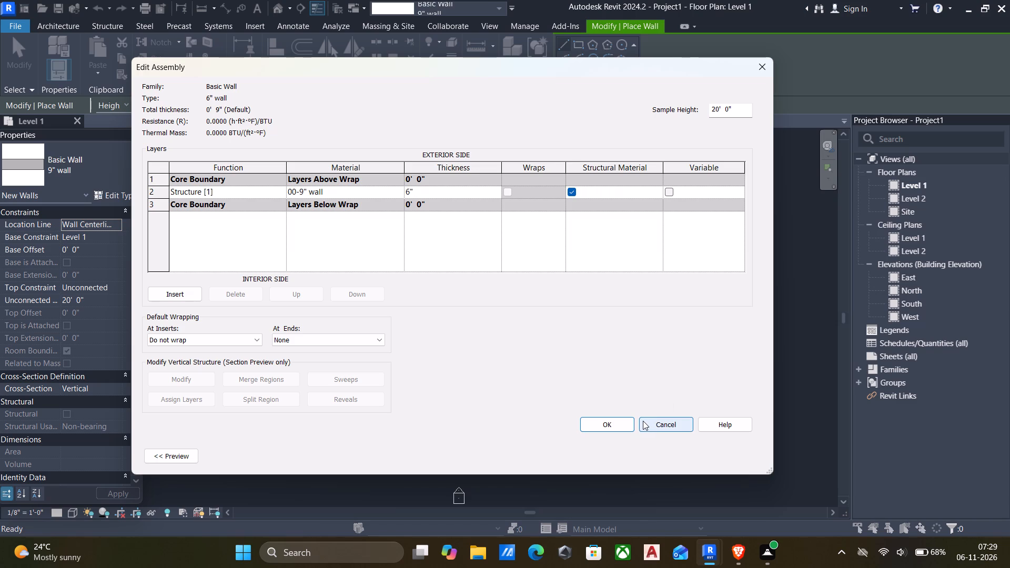
{"action": "left_click", "coordinate": [614, 419]}
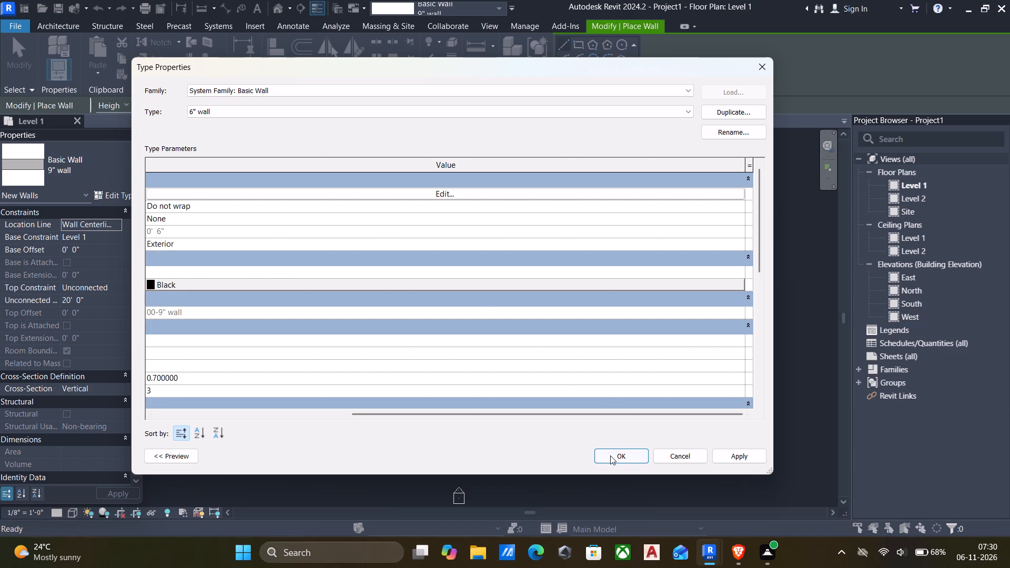
{"action": "left_click", "coordinate": [728, 456]}
{"action": "left_click", "coordinate": [629, 469]}
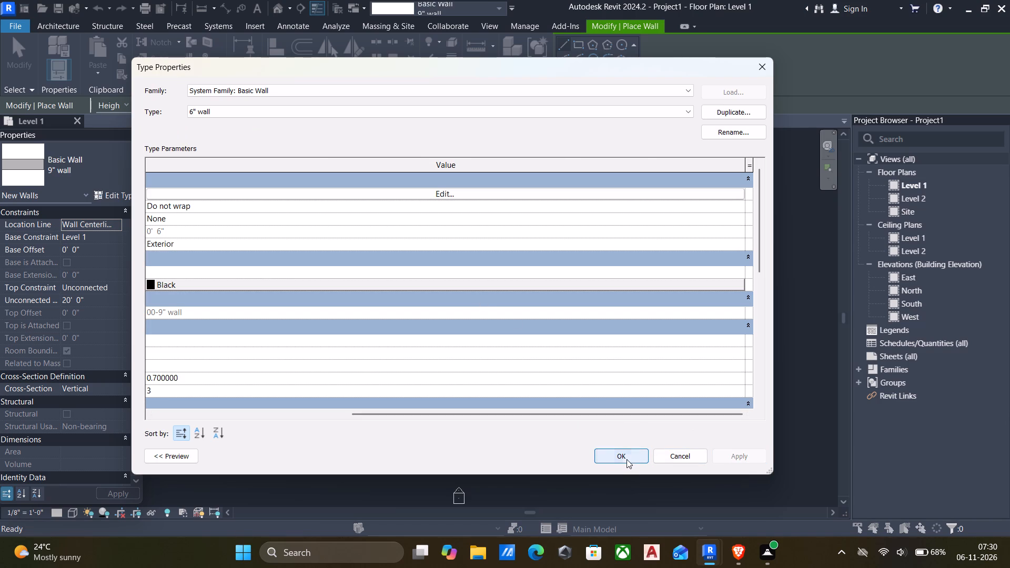
{"action": "left_click", "coordinate": [627, 459]}
In the North elevation, set Level 2 to a height of 2' above Level 1.
{"action": "middle_click_drag", "start_coordinate": [280, 215], "coordinate": [316, 221]}
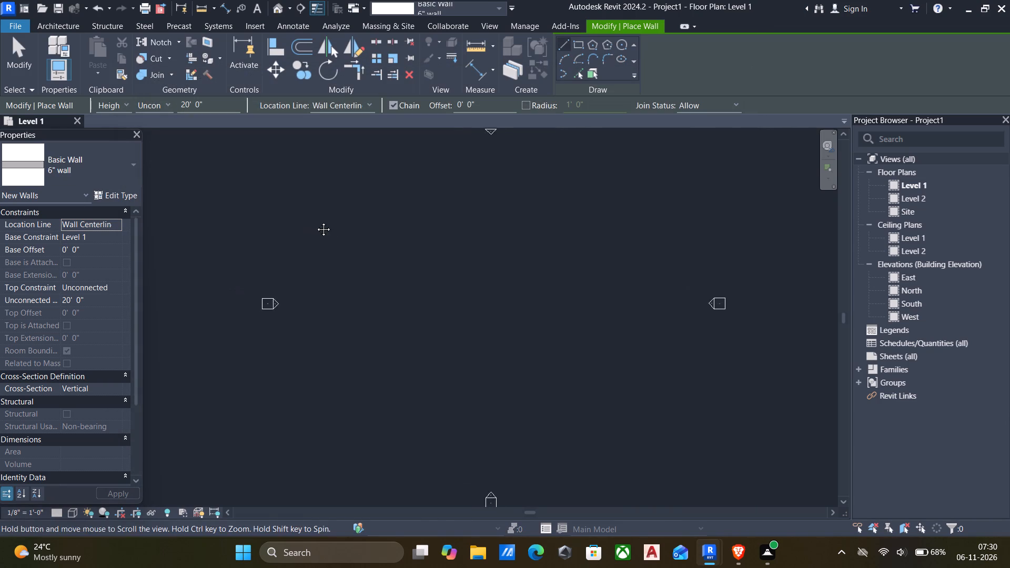
{"action": "middle_click_drag", "start_coordinate": [316, 221], "coordinate": [320, 224]}
{"action": "scroll", "coordinate": [324, 227], "scroll_direction": "down", "scroll_amount": 1}
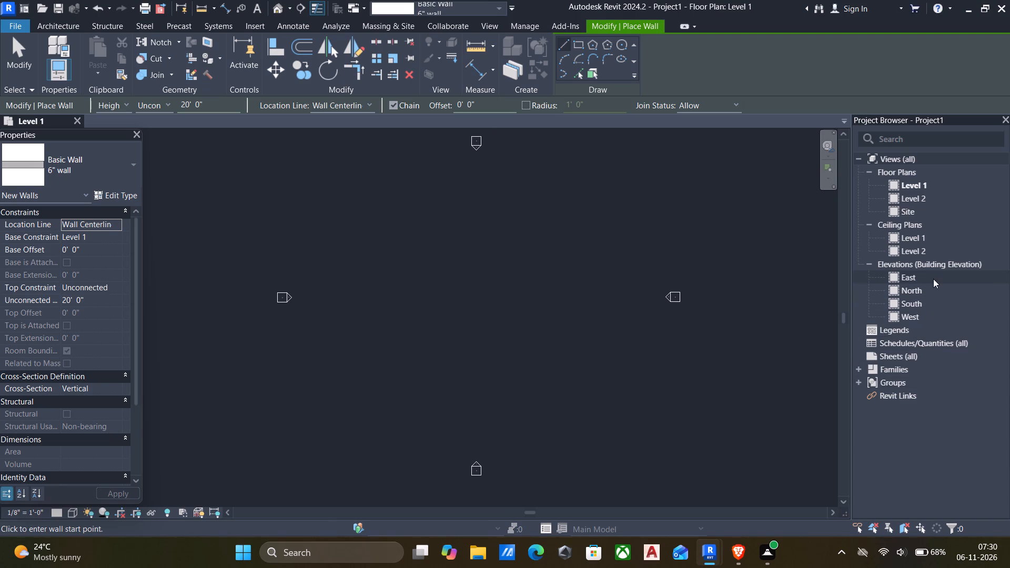
{"action": "double_click", "coordinate": [920, 295]}
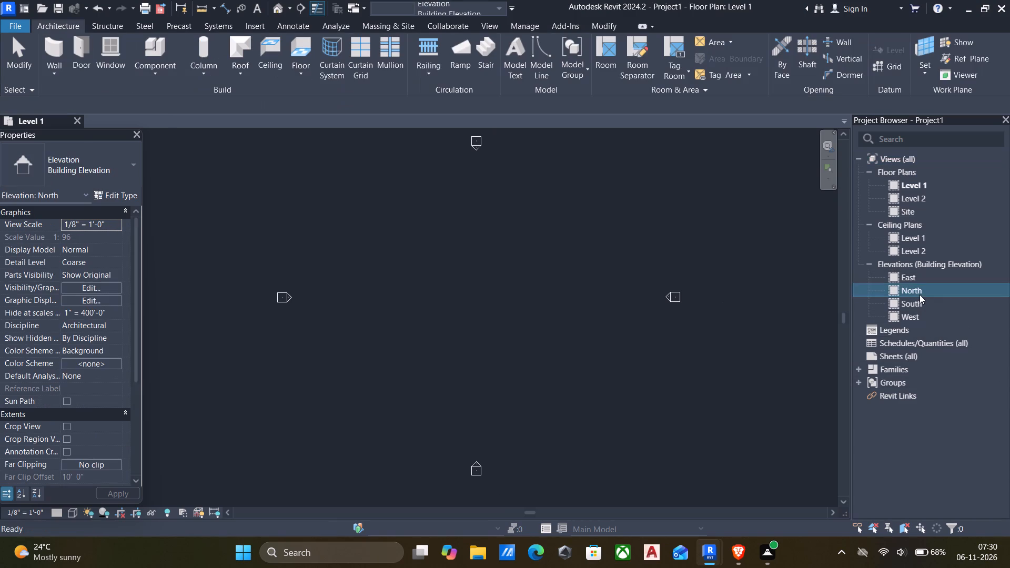
{"action": "left_click", "coordinate": [658, 295]}
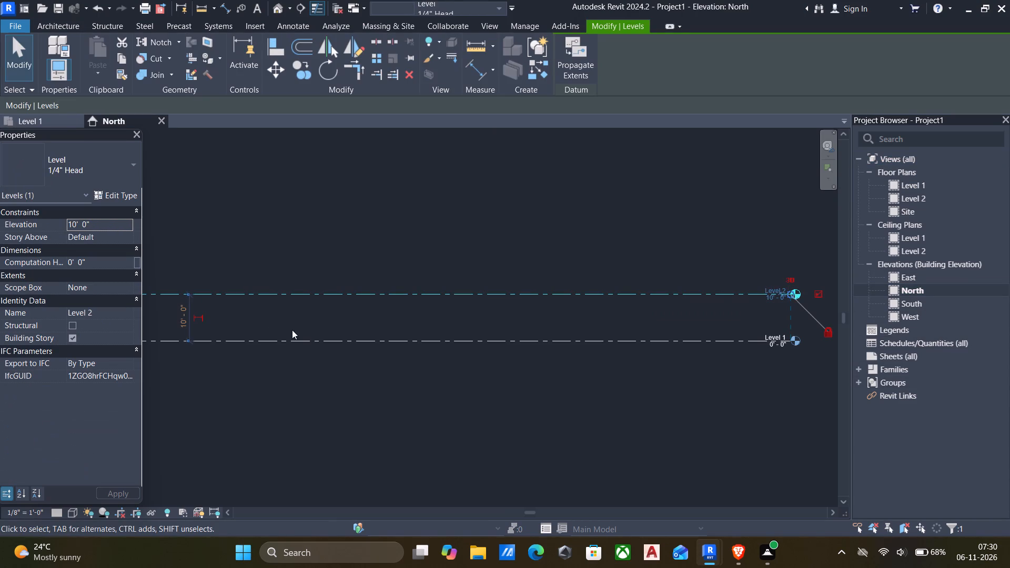
{"action": "left_click", "coordinate": [179, 324]}
{"action": "type", "text": "2'"}
{"action": "key", "text": "Return"}
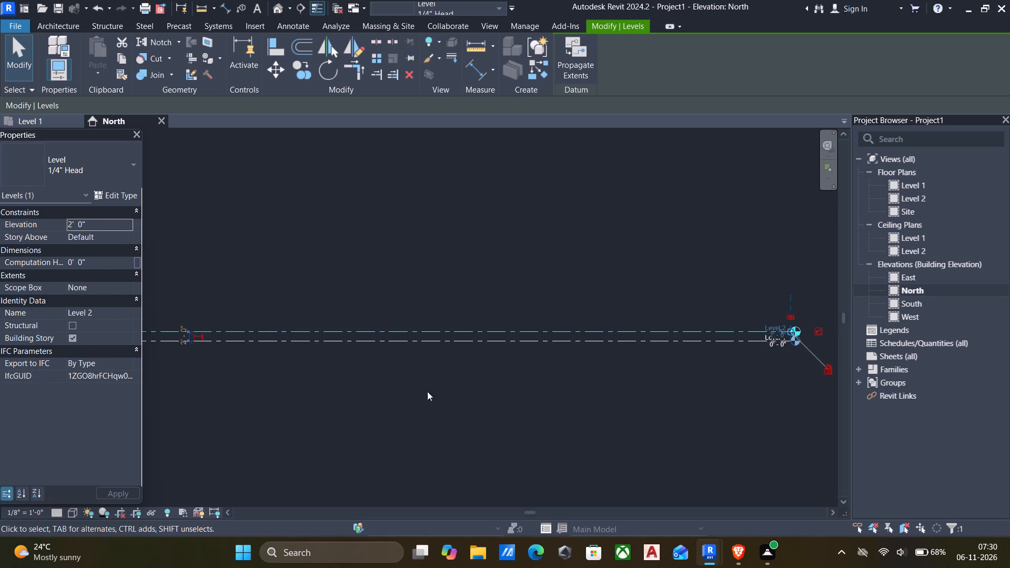
Create a new level offset 10' above Level 2 by picking the Level 2 line.
{"action": "type", "text": "ll"}
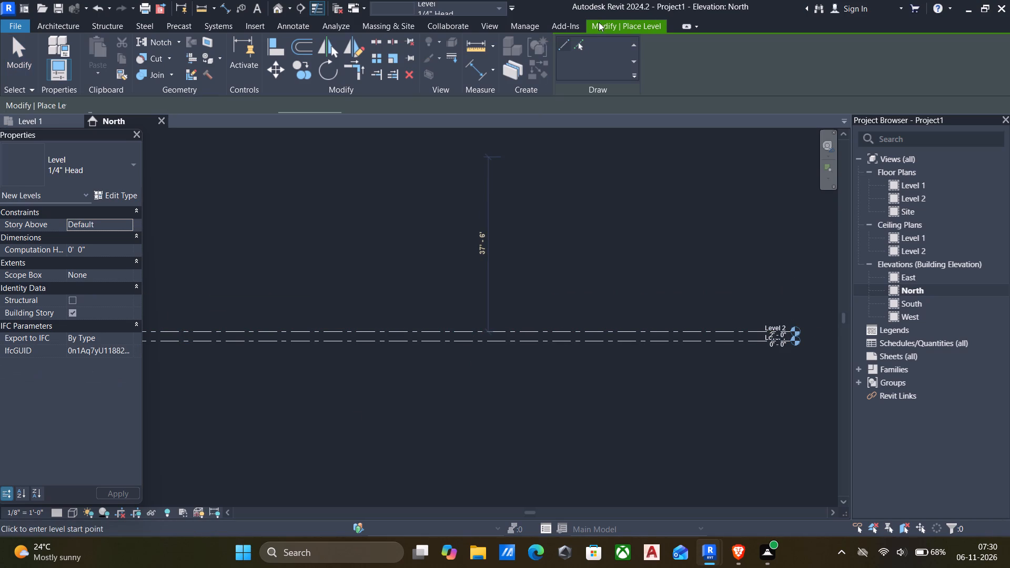
{"action": "left_click", "coordinate": [579, 42]}
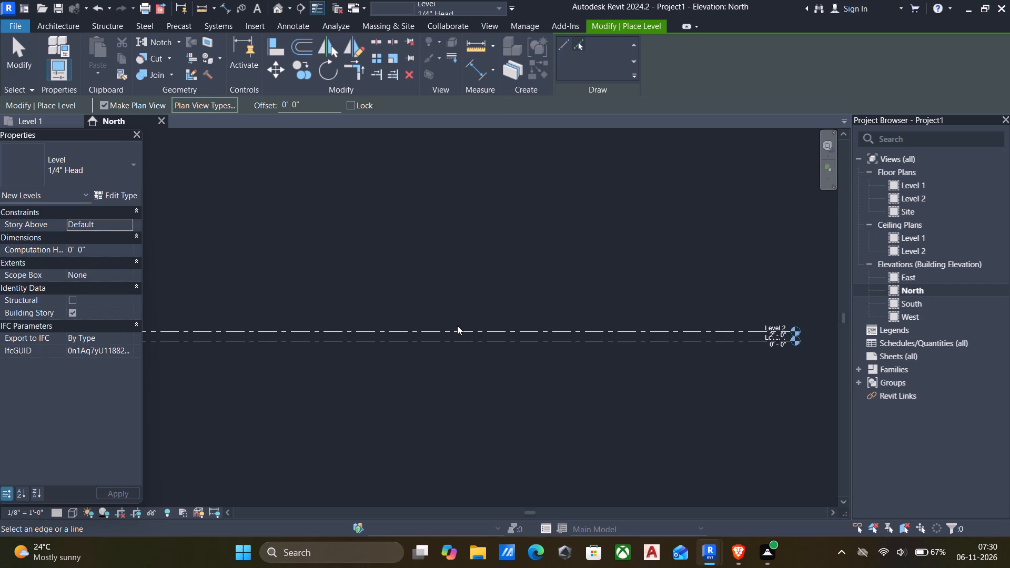
{"action": "left_click_drag", "start_coordinate": [308, 105], "coordinate": [230, 108]}
{"action": "type", "text": "10'"}
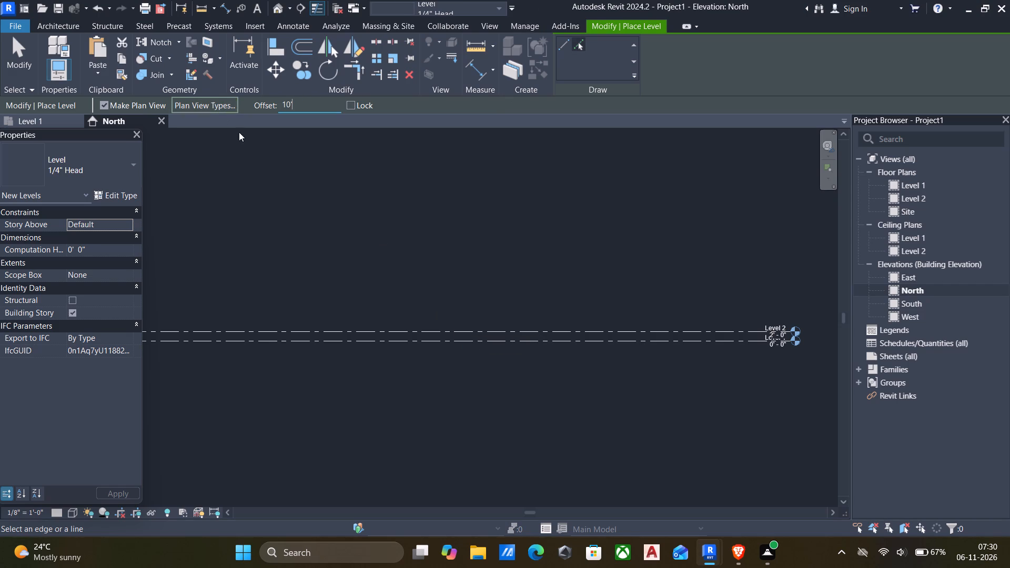
{"action": "left_click", "coordinate": [382, 328]}
Create a new level offset 6" above Level 3 by picking the Level 3 line.
{"action": "left_click_drag", "start_coordinate": [329, 104], "coordinate": [216, 106]}
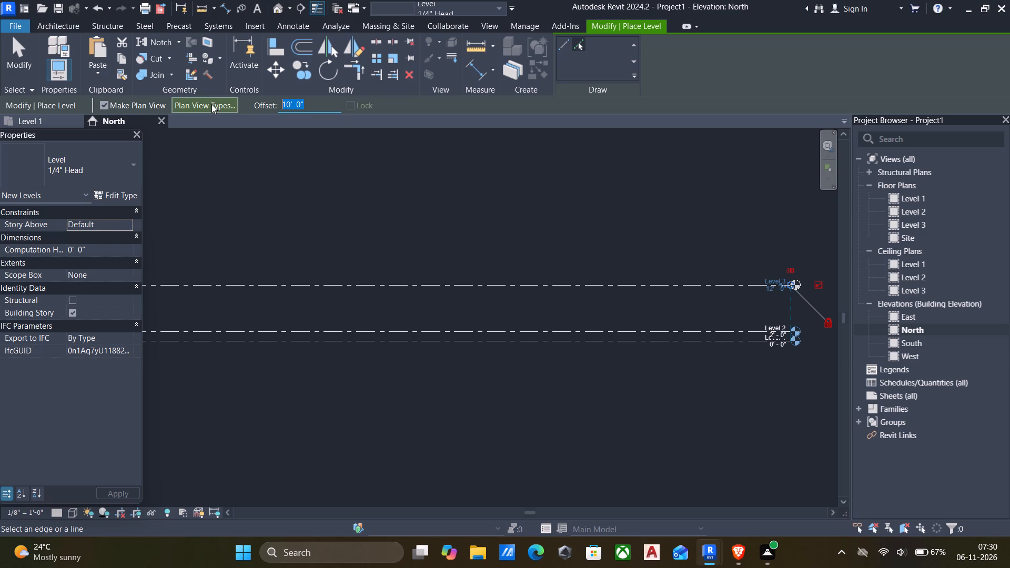
{"action": "key", "text": "6"}
{"action": "key", "text": "shift+quotedbl"}
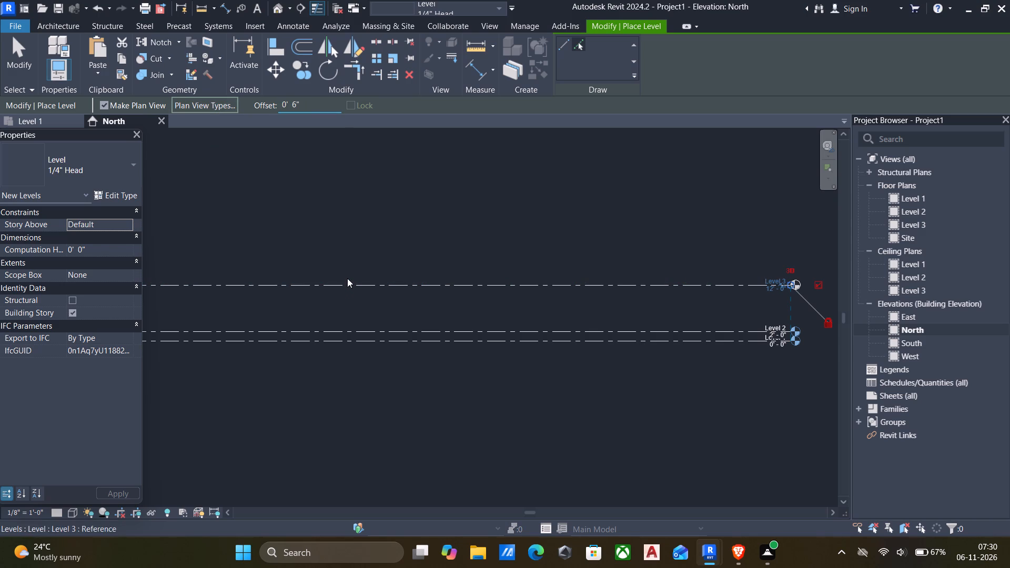
{"action": "scroll", "coordinate": [342, 282], "scroll_direction": "up", "scroll_amount": 3}
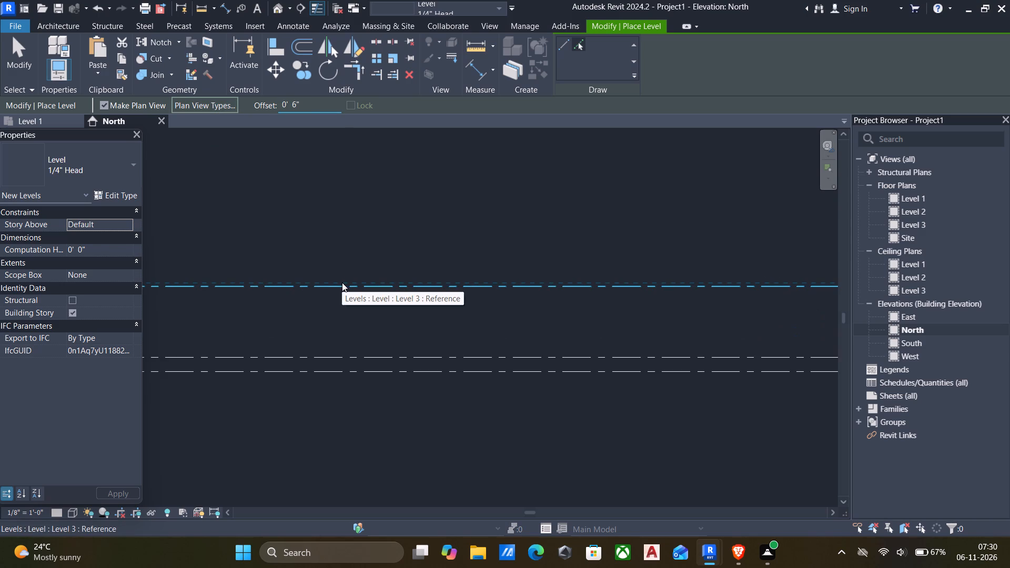
{"action": "left_click", "coordinate": [342, 282]}
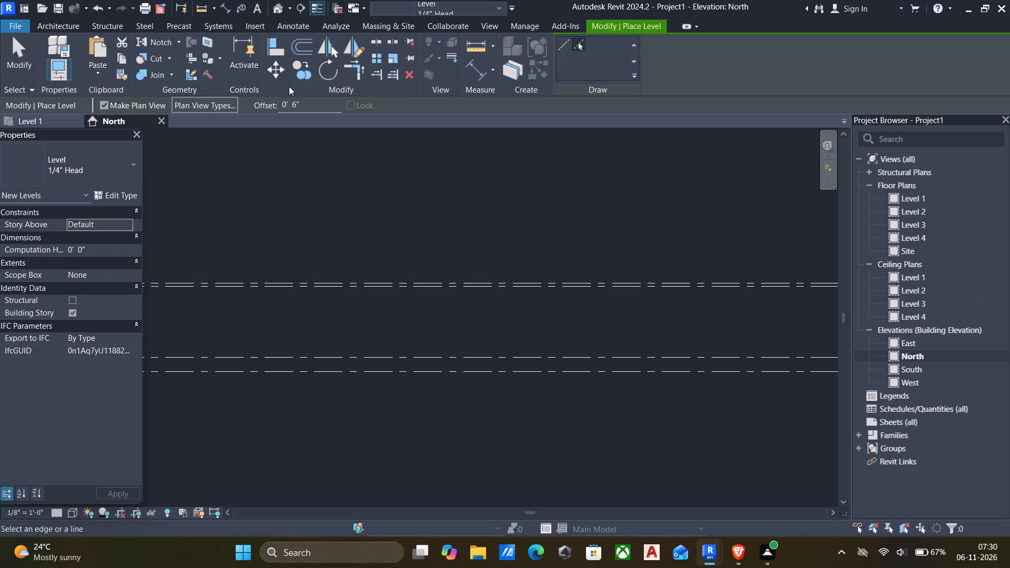
Create another level offset 10' above Level 4 by picking the Level 4 line.
{"action": "left_click_drag", "start_coordinate": [310, 104], "coordinate": [161, 93]}
{"action": "type", "text": "10'"}
{"action": "scroll", "coordinate": [382, 283], "scroll_direction": "up", "scroll_amount": 4}
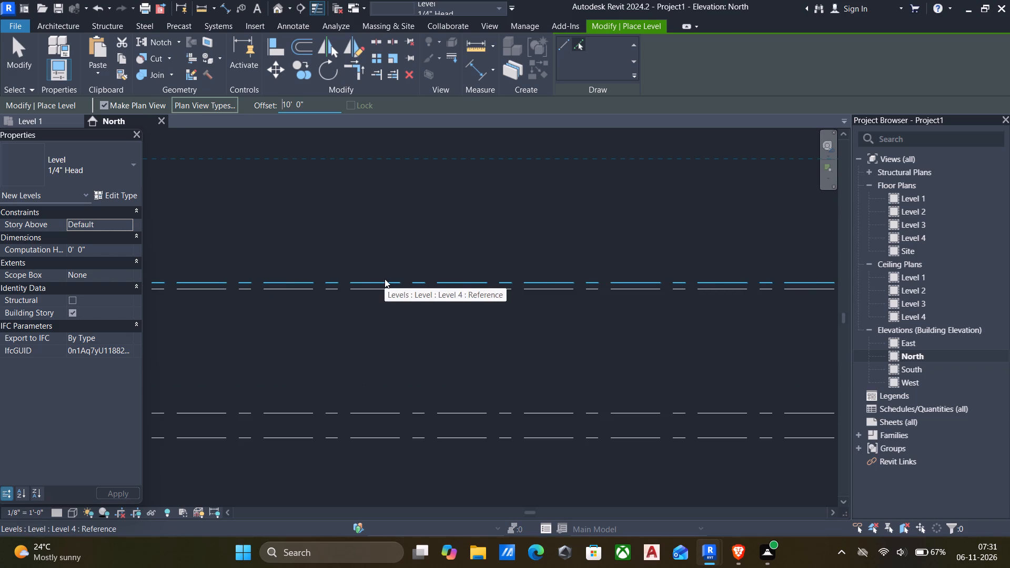
{"action": "left_click", "coordinate": [385, 279]}
{"action": "scroll", "coordinate": [383, 269], "scroll_direction": "down", "scroll_amount": 13}
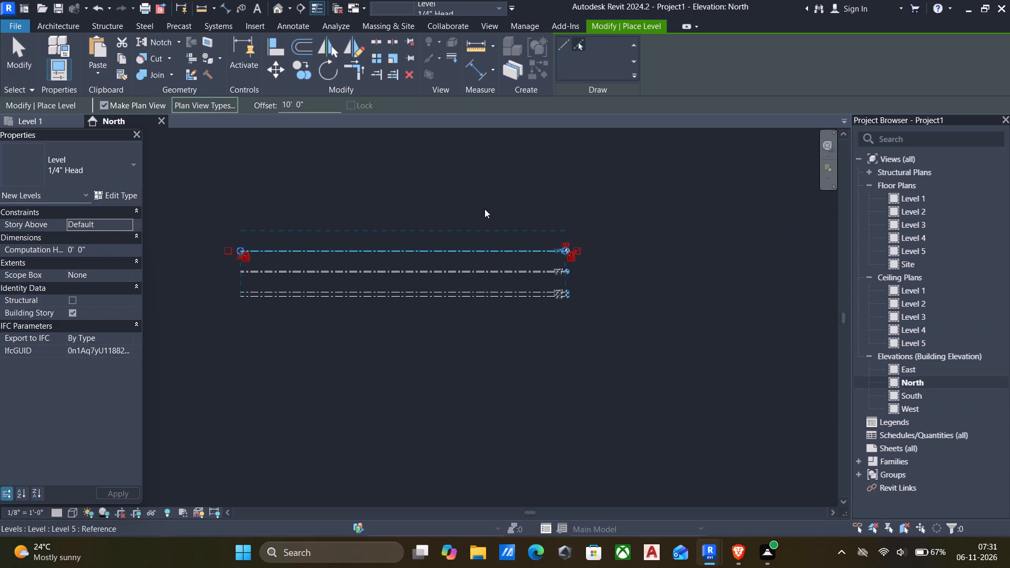
{"action": "key", "text": "Escape"}
{"action": "middle_click_drag", "start_coordinate": [479, 209], "coordinate": [532, 226]}
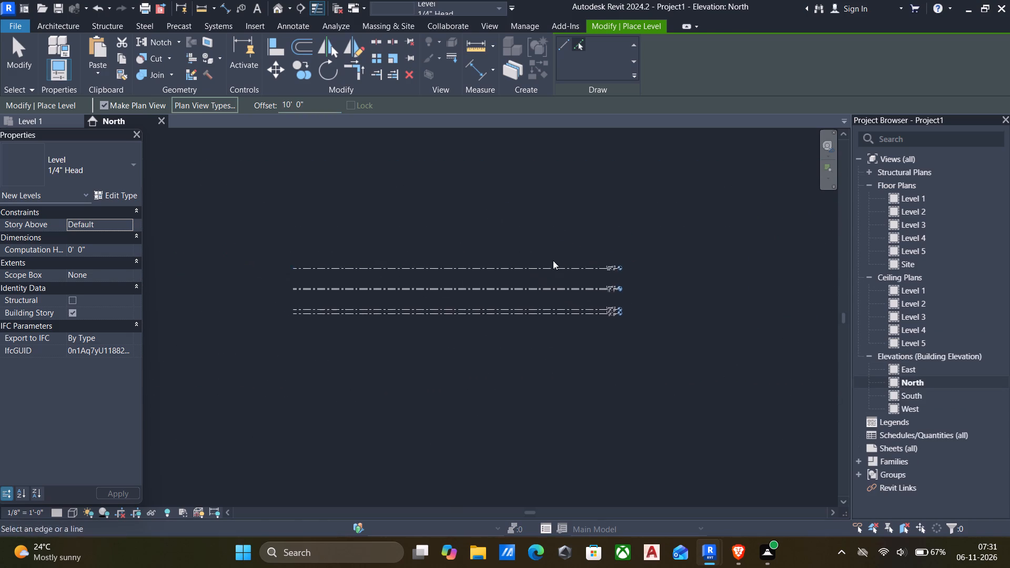
{"action": "scroll", "coordinate": [548, 307], "scroll_direction": "up", "scroll_amount": 5}
{"action": "scroll", "coordinate": [683, 240], "scroll_direction": "up", "scroll_amount": 4}
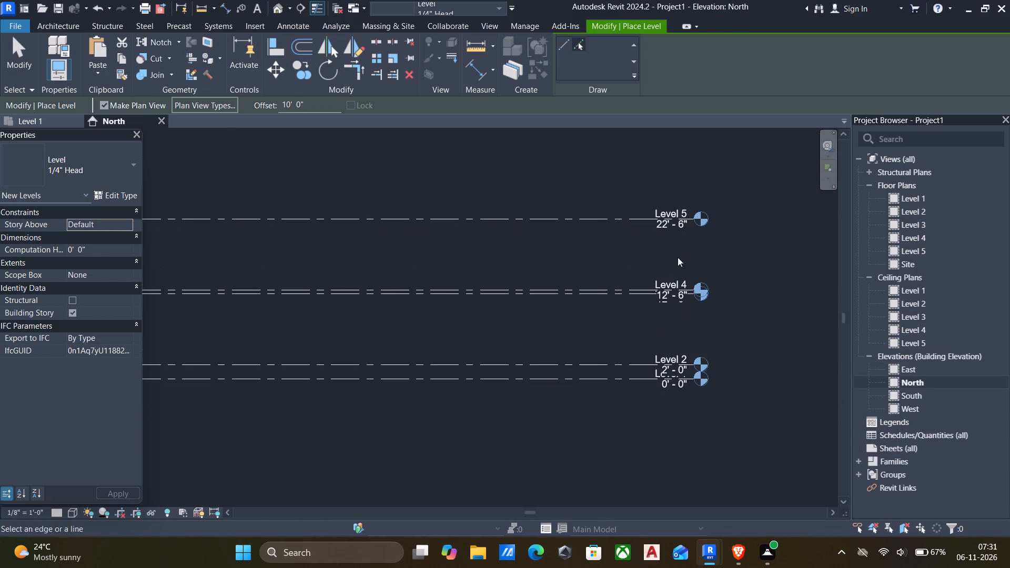
{"action": "scroll", "coordinate": [653, 367], "scroll_direction": "down", "scroll_amount": 4}
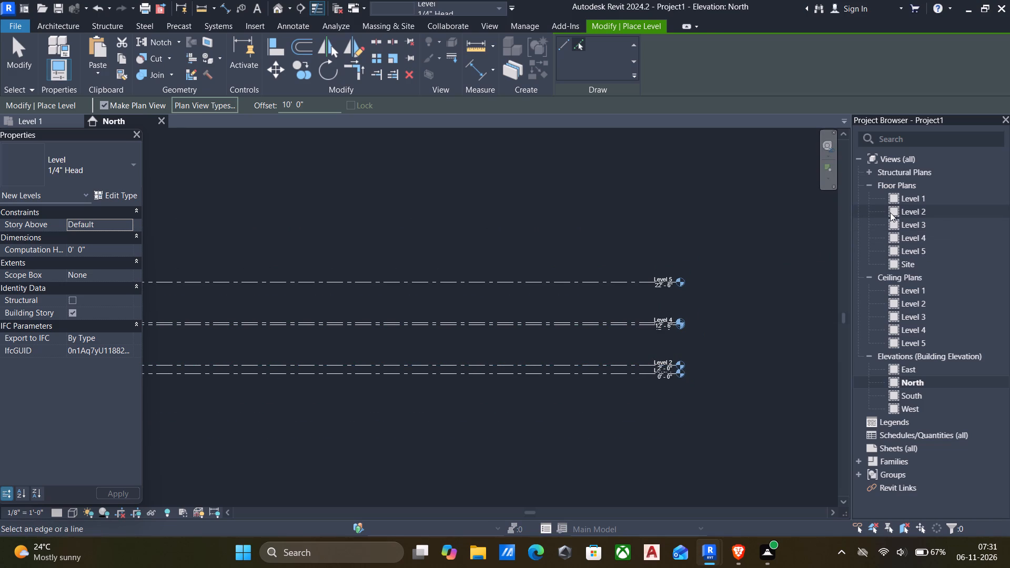
Open the Level 1 floor plan view.
{"action": "double_click", "coordinate": [891, 197]}
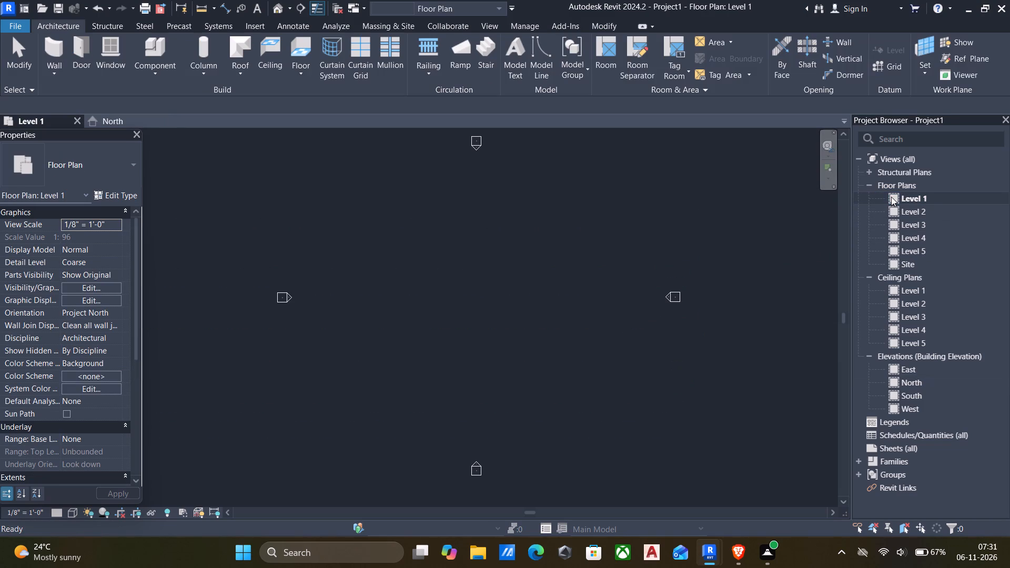
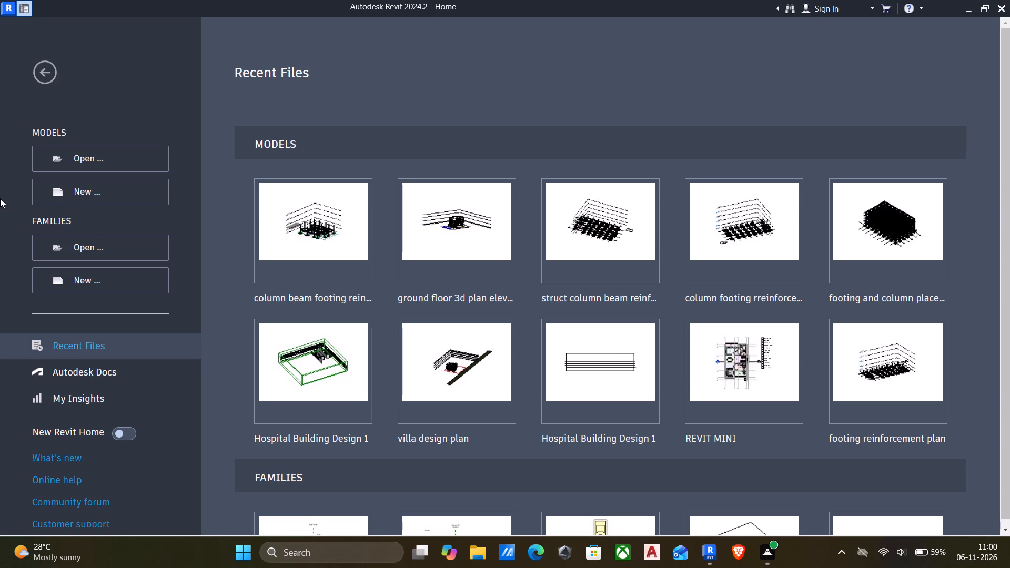
Create a new project from the default template.
{"action": "left_click", "coordinate": [81, 189]}
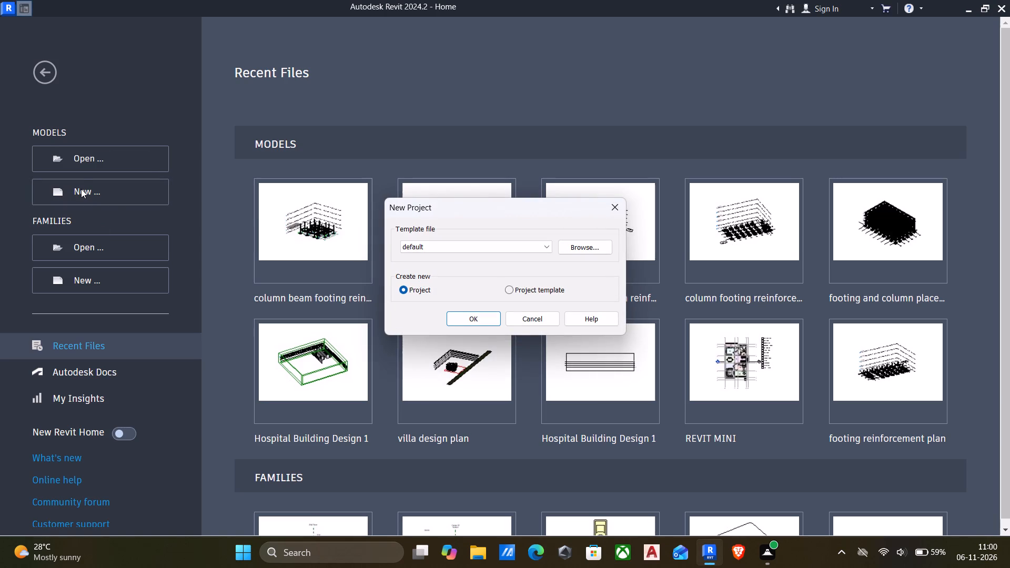
{"action": "left_click", "coordinate": [461, 317]}
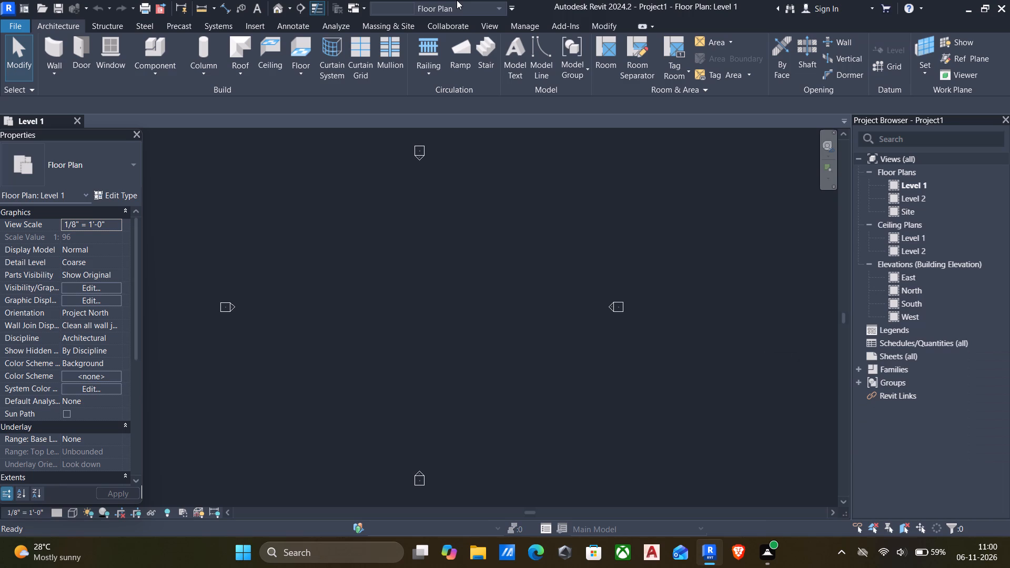
In the North elevation view, set Level 2 to 2' above Level 1.
{"action": "double_click", "coordinate": [911, 288]}
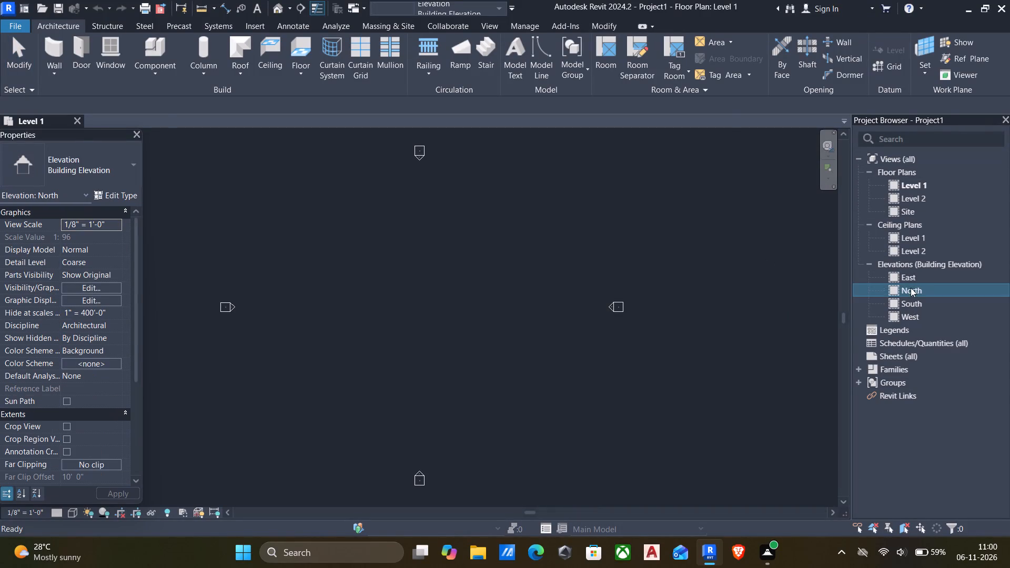
{"action": "left_click", "coordinate": [501, 289]}
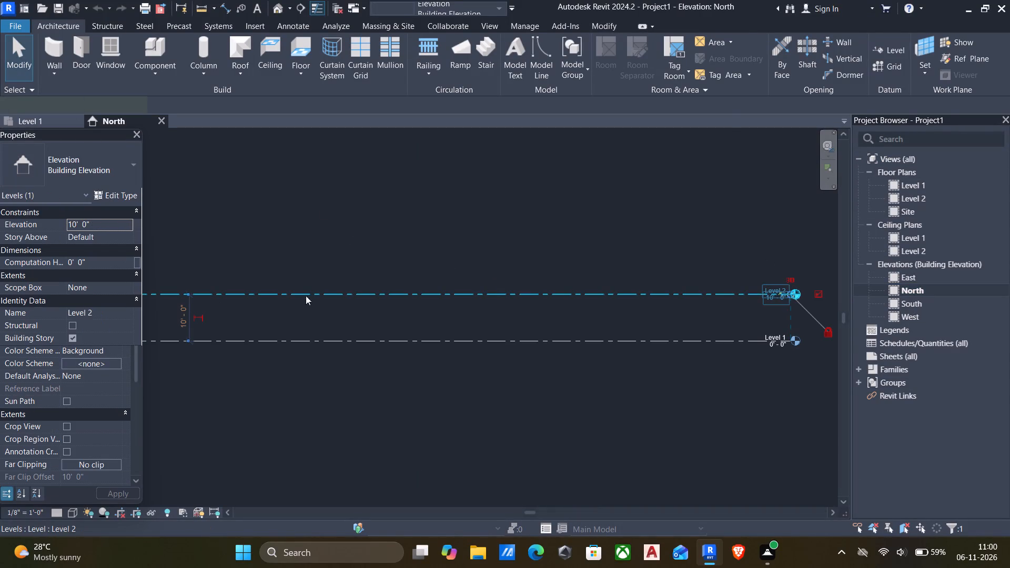
{"action": "left_click", "coordinate": [180, 320]}
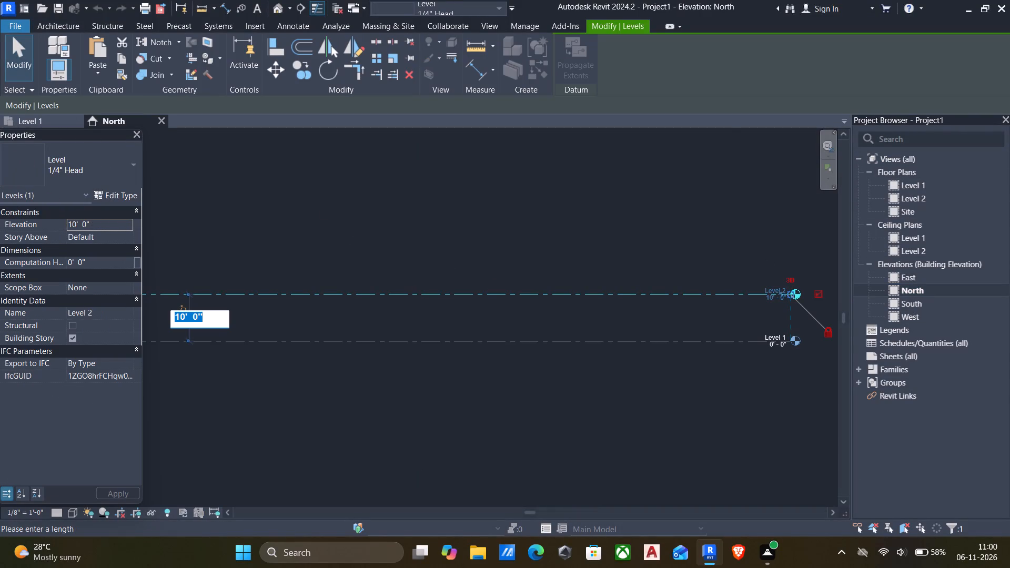
{"action": "type", "text": "2'"}
{"action": "key", "text": "Return"}
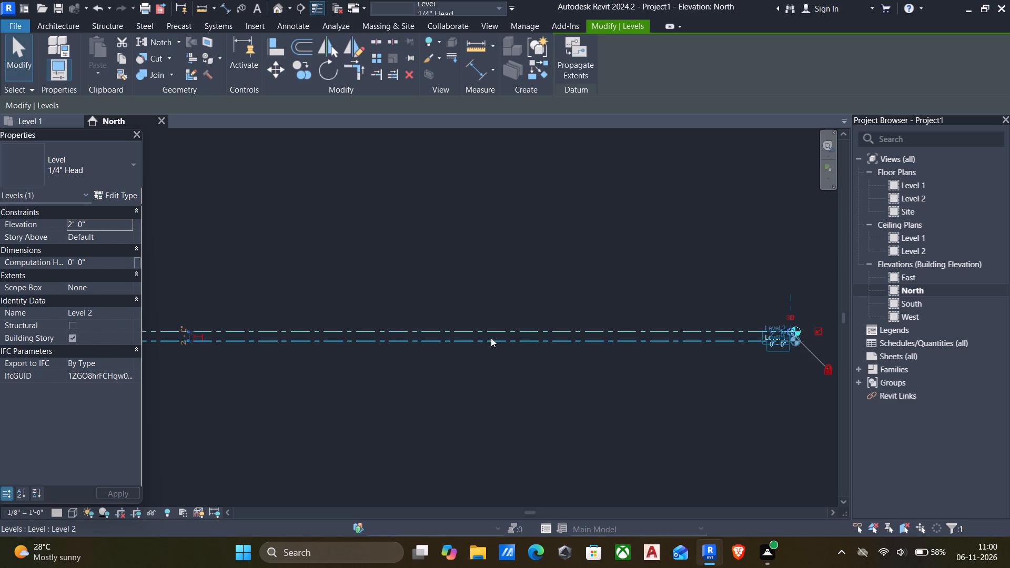
{"action": "scroll", "coordinate": [482, 316], "scroll_direction": "down", "scroll_amount": 3}
{"action": "scroll", "coordinate": [545, 286], "scroll_direction": "down", "scroll_amount": 3}
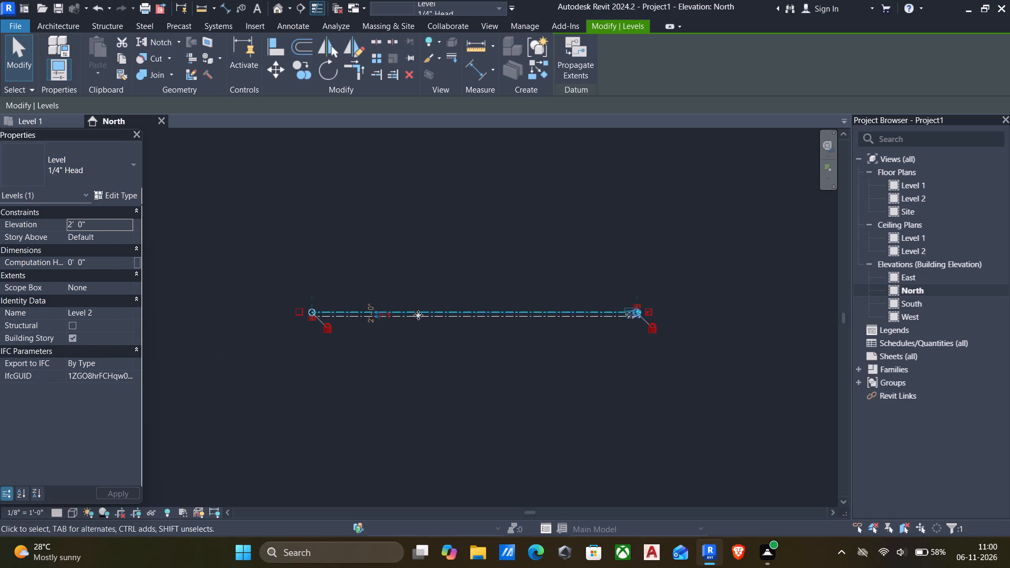
{"action": "left_click", "coordinate": [373, 365]}
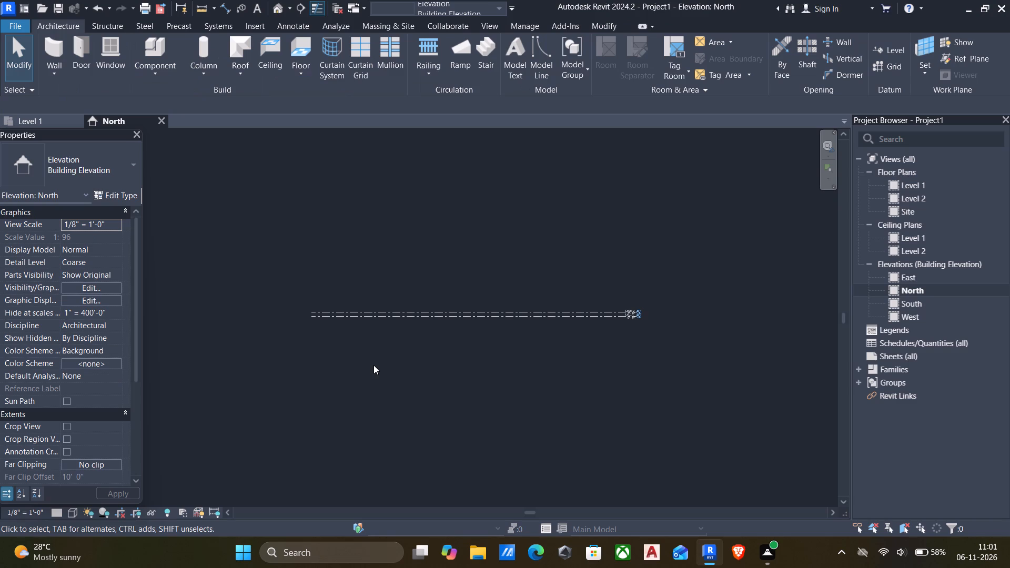
Create a new level offset 10' above Level 2 by picking the Level 2 line.
{"action": "type", "text": "ll"}
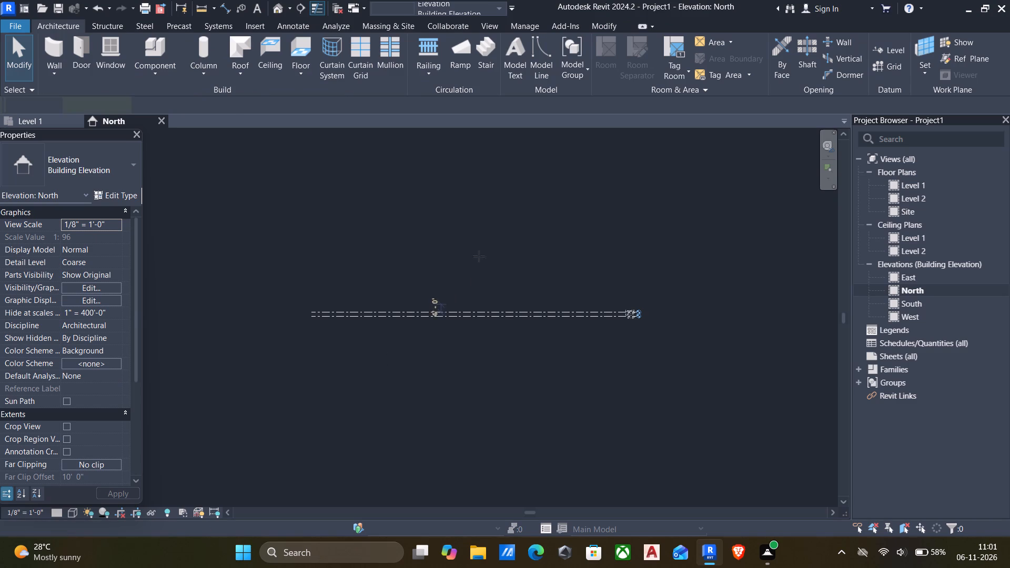
{"action": "left_click", "coordinate": [580, 43]}
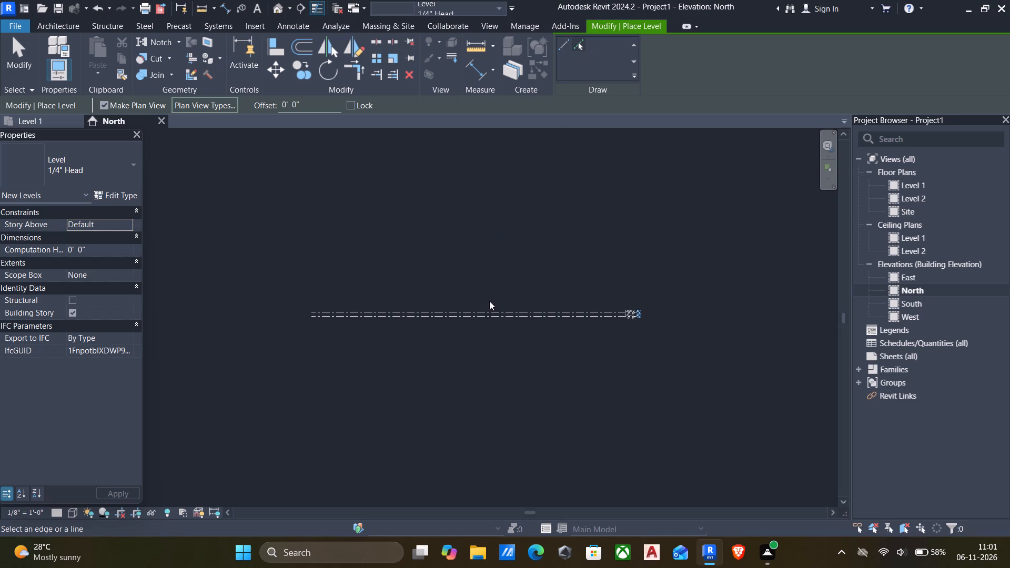
{"action": "left_click_drag", "start_coordinate": [314, 105], "coordinate": [83, 101]}
{"action": "key", "text": "1"}
{"action": "key", "text": "0"}
{"action": "key", "text": "apostrophe"}
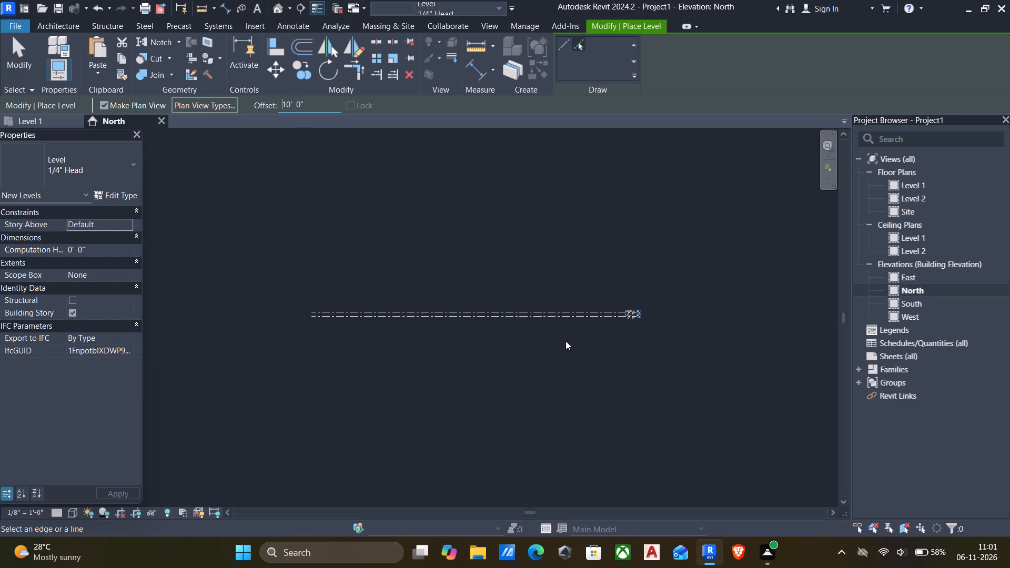
{"action": "scroll", "coordinate": [560, 315], "scroll_direction": "up", "scroll_amount": 4}
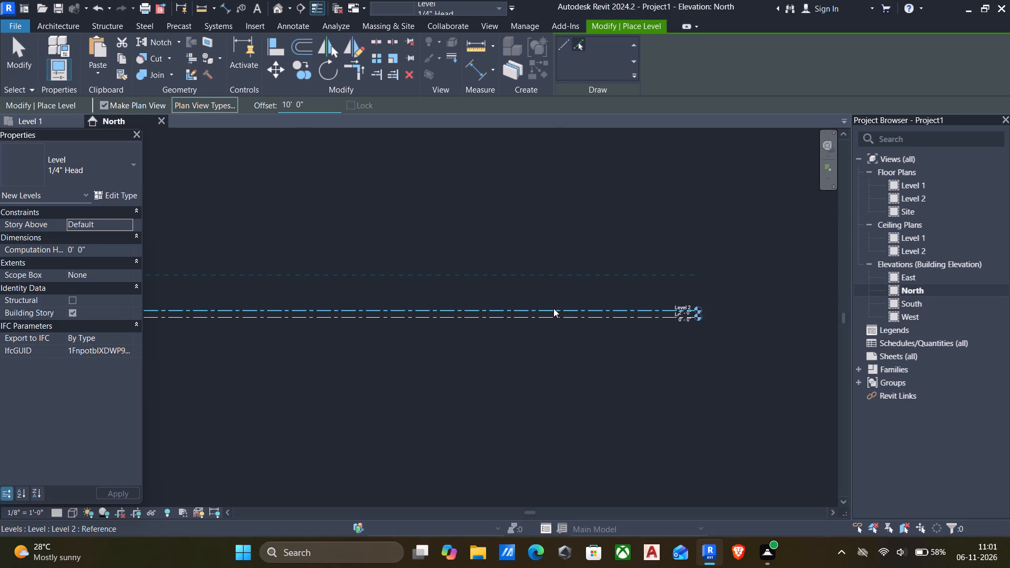
{"action": "left_click", "coordinate": [553, 308]}
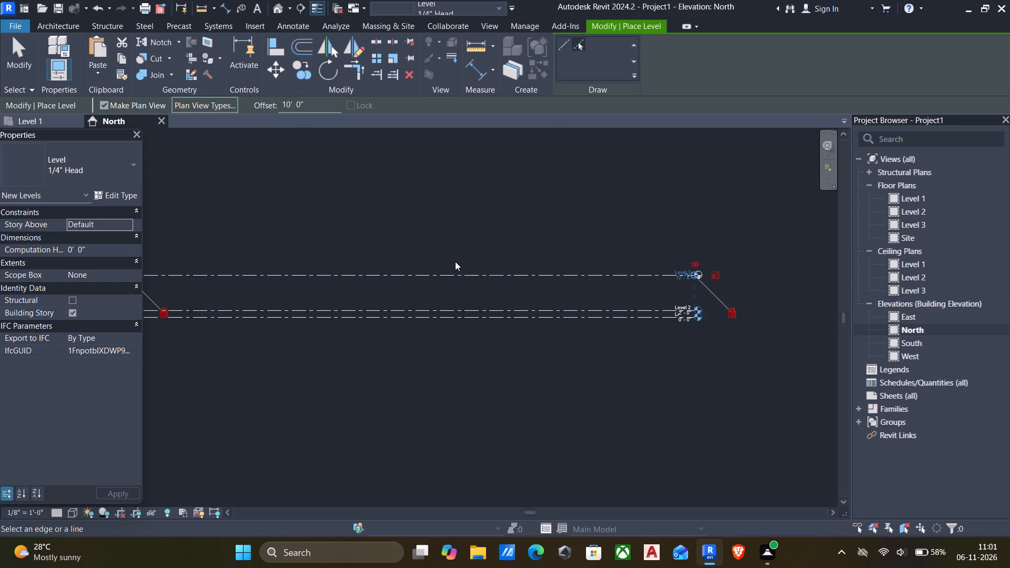
Create a new level offset 6" above Level 3 by picking the Level 3 line.
{"action": "left_click", "coordinate": [329, 98]}
{"action": "left_click_drag", "start_coordinate": [329, 100], "coordinate": [27, 109]}
{"action": "key", "text": "6"}
{"action": "key", "text": "shift+quotedbl"}
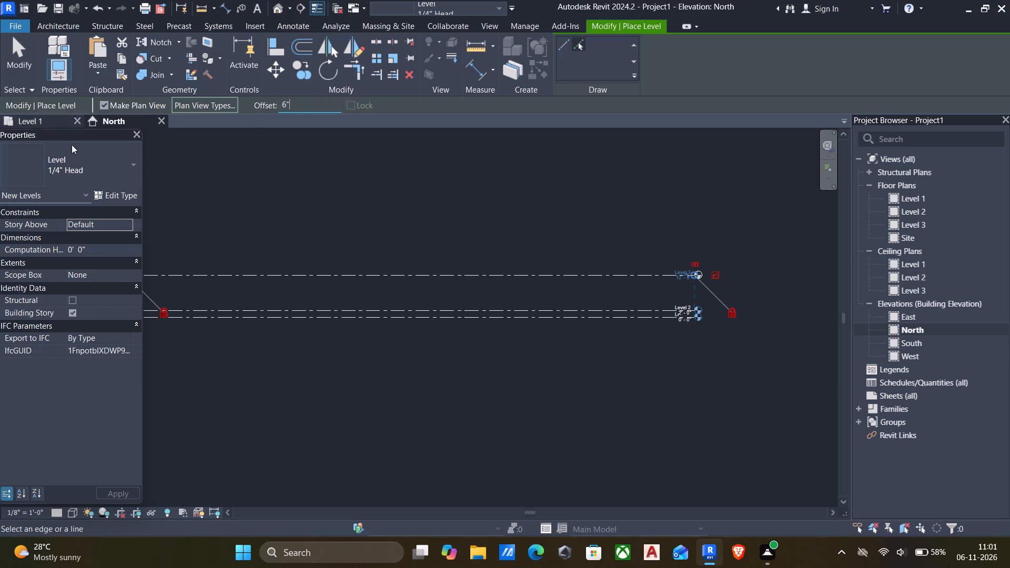
{"action": "scroll", "coordinate": [344, 272], "scroll_direction": "up", "scroll_amount": 4}
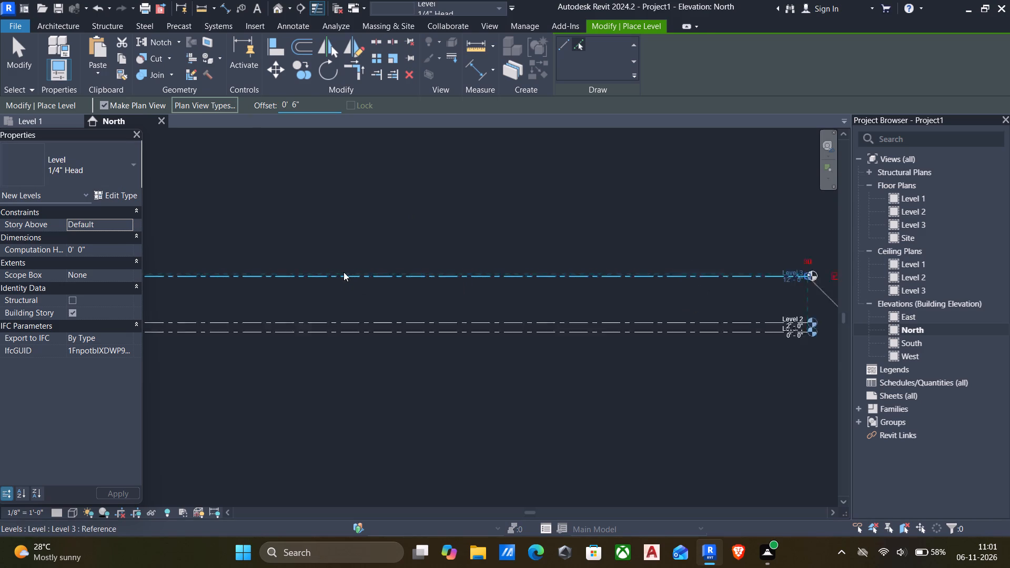
{"action": "scroll", "coordinate": [344, 272], "scroll_direction": "up", "scroll_amount": 2}
{"action": "left_click", "coordinate": [344, 277]}
Create a new level offset 10' above Level 4 by picking the Level 4 line.
{"action": "scroll", "coordinate": [347, 268], "scroll_direction": "down", "scroll_amount": 6}
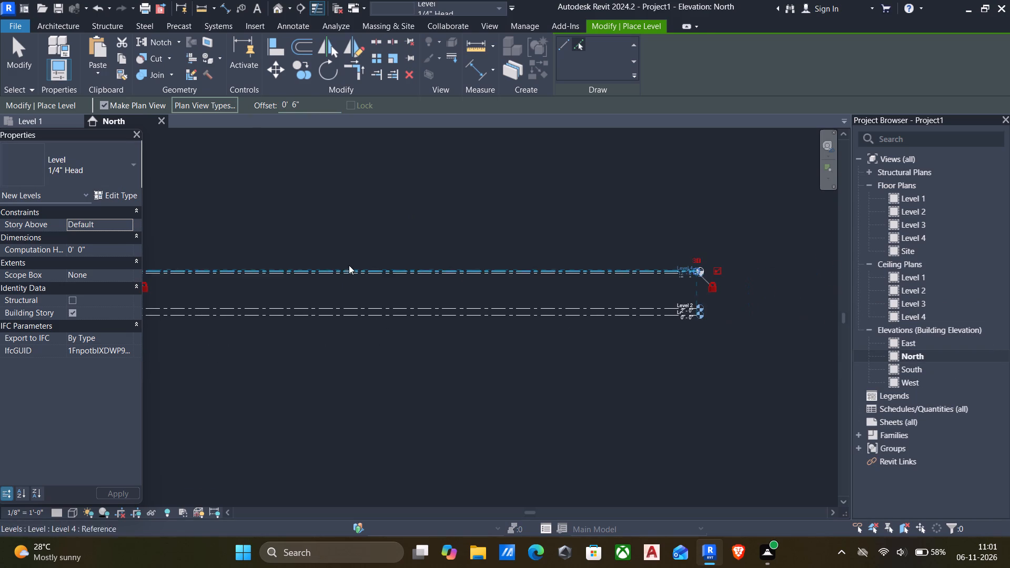
{"action": "left_click_drag", "start_coordinate": [321, 105], "coordinate": [163, 113]}
{"action": "type", "text": "10"}
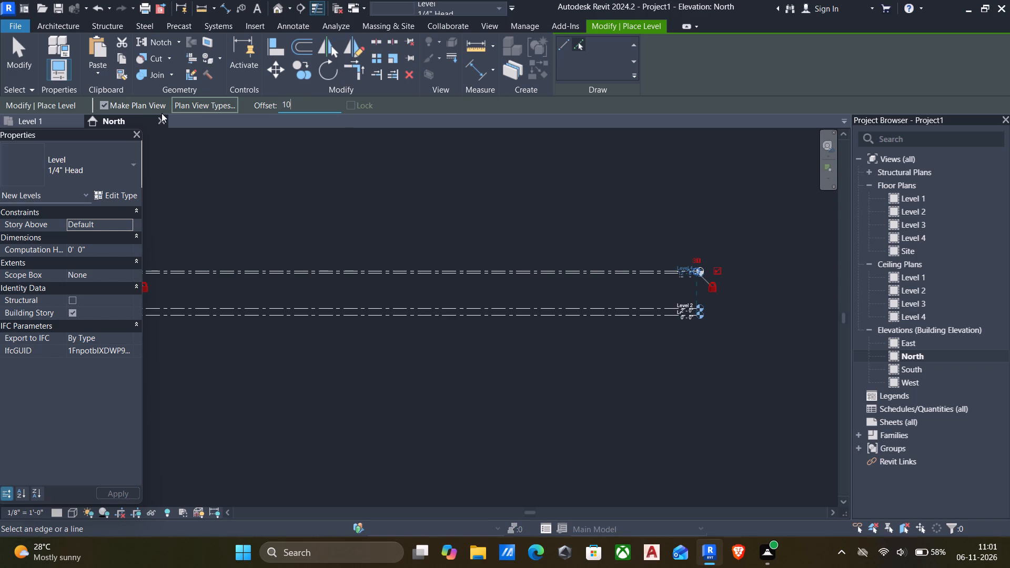
{"action": "key", "text": "apostrophe"}
{"action": "scroll", "coordinate": [344, 275], "scroll_direction": "up", "scroll_amount": 4}
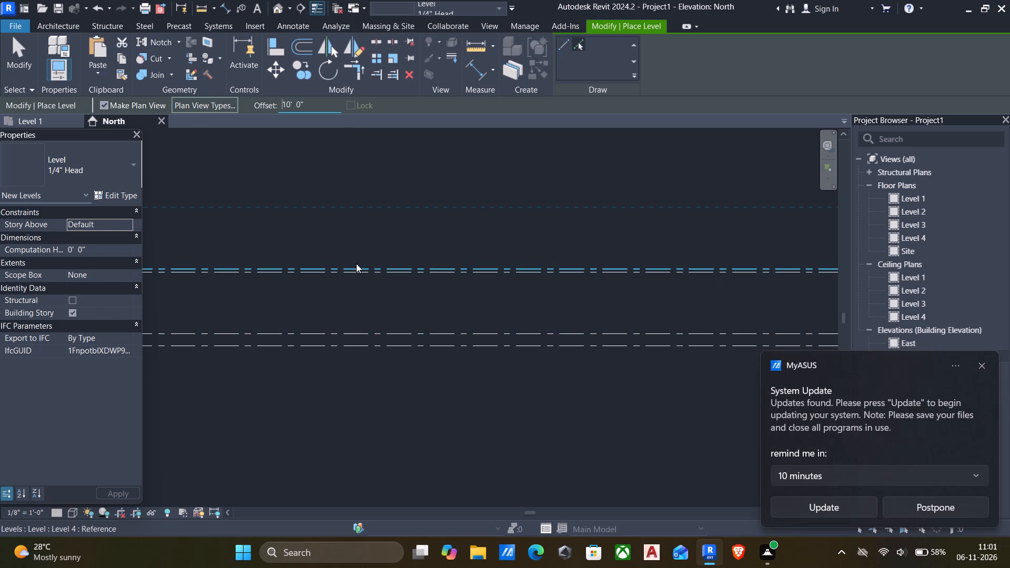
{"action": "left_click", "coordinate": [356, 263]}
Create a new level offset 6" above Level 5 by picking the Level 5 line, and finish placing levels.
{"action": "scroll", "coordinate": [360, 187], "scroll_direction": "down", "scroll_amount": 5}
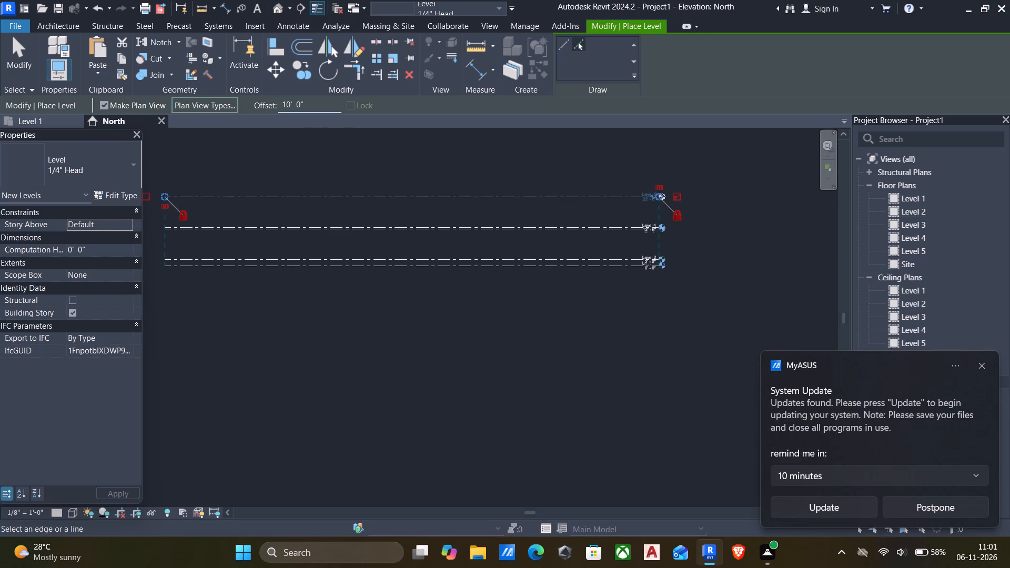
{"action": "left_click_drag", "start_coordinate": [317, 109], "coordinate": [146, 109]}
{"action": "key", "text": "6"}
{"action": "key", "text": "shift+quotedbl"}
{"action": "scroll", "coordinate": [355, 196], "scroll_direction": "up", "scroll_amount": 5}
{"action": "left_click", "coordinate": [355, 196]}
{"action": "scroll", "coordinate": [383, 259], "scroll_direction": "down", "scroll_amount": 2}
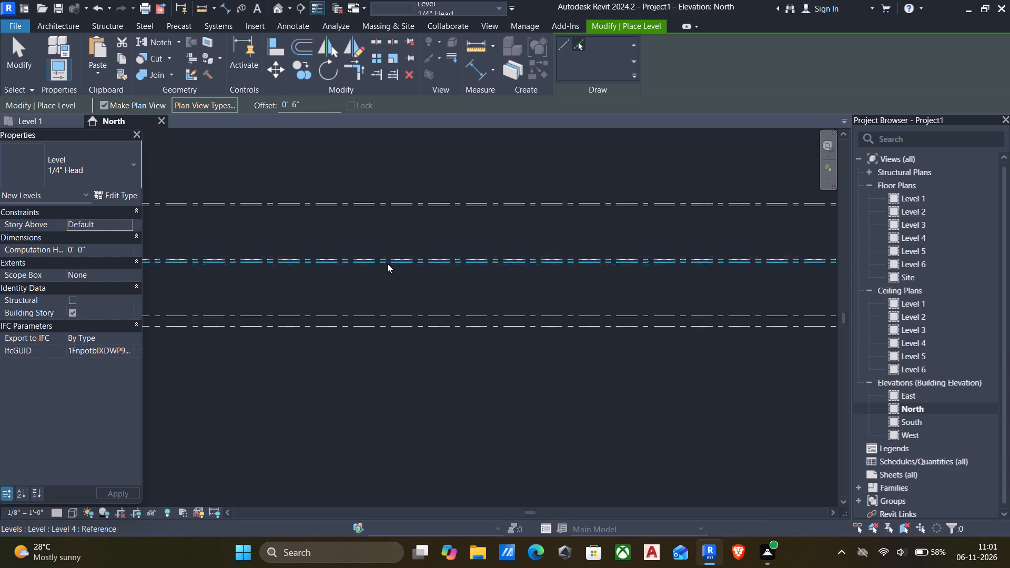
{"action": "scroll", "coordinate": [387, 263], "scroll_direction": "down", "scroll_amount": 3}
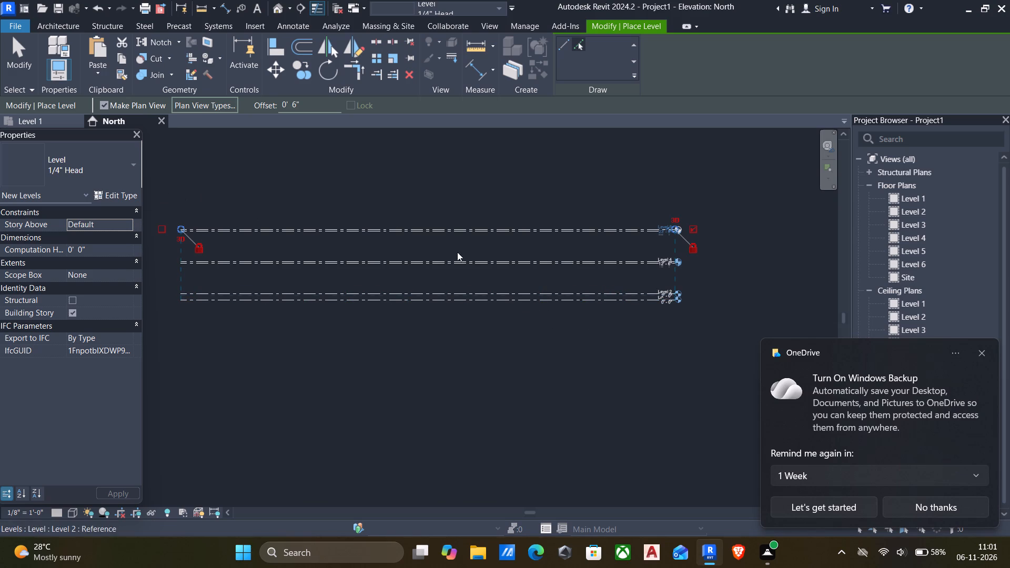
{"action": "left_click", "coordinate": [979, 352]}
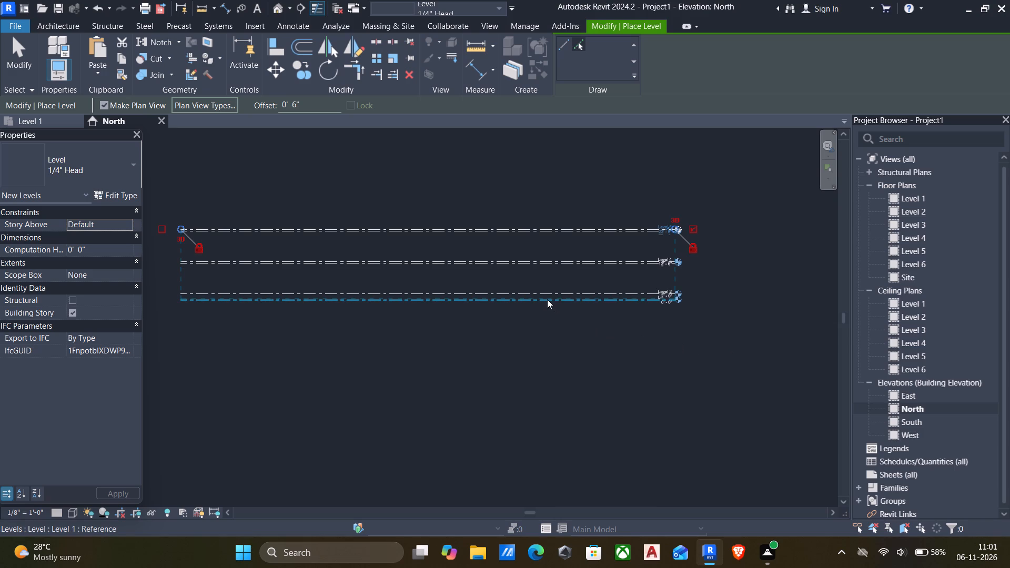
{"action": "key", "text": "Escape"}
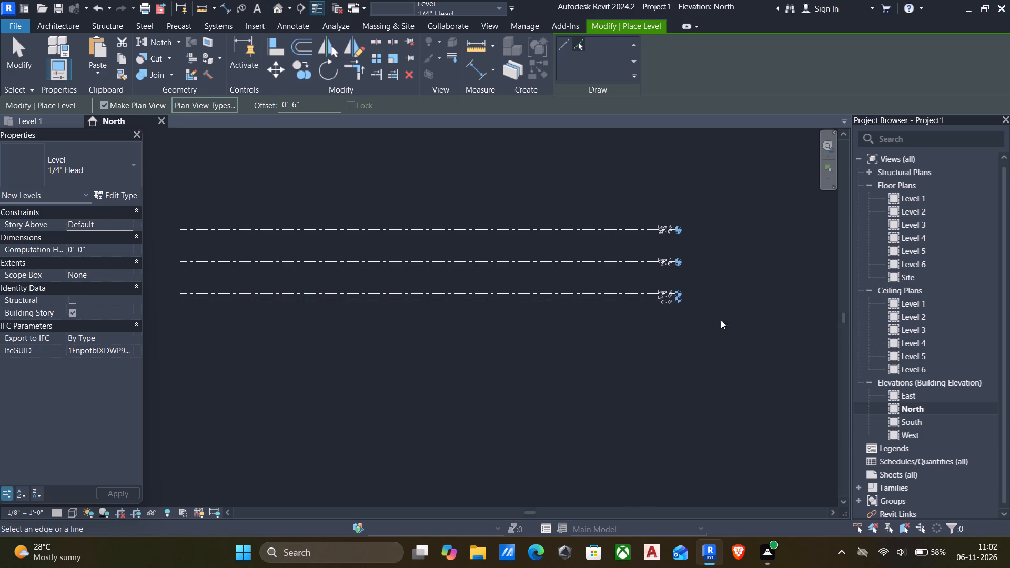
{"action": "key", "text": "Escape"}
Add an elbow to the Level 1 line so its head sits clear below the Level 2 label.
{"action": "scroll", "coordinate": [661, 295], "scroll_direction": "up", "scroll_amount": 5}
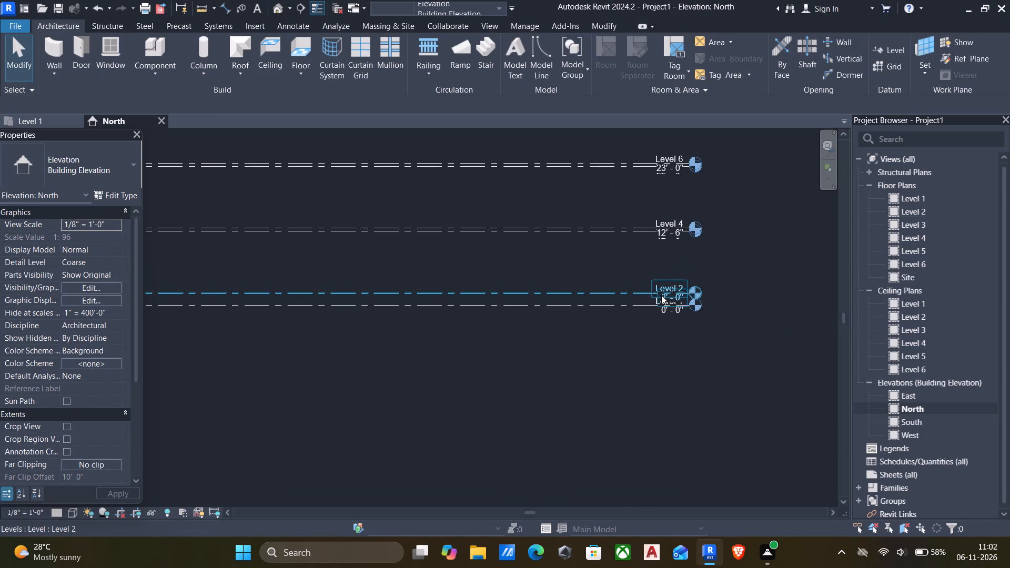
{"action": "scroll", "coordinate": [654, 306], "scroll_direction": "up", "scroll_amount": 8}
{"action": "left_click", "coordinate": [502, 301]}
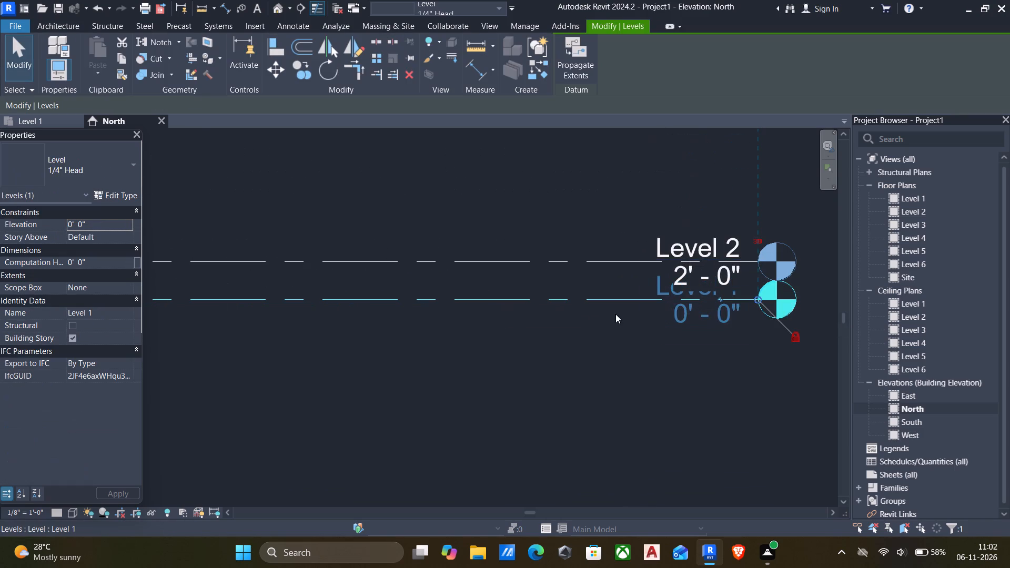
{"action": "left_click", "coordinate": [723, 298]}
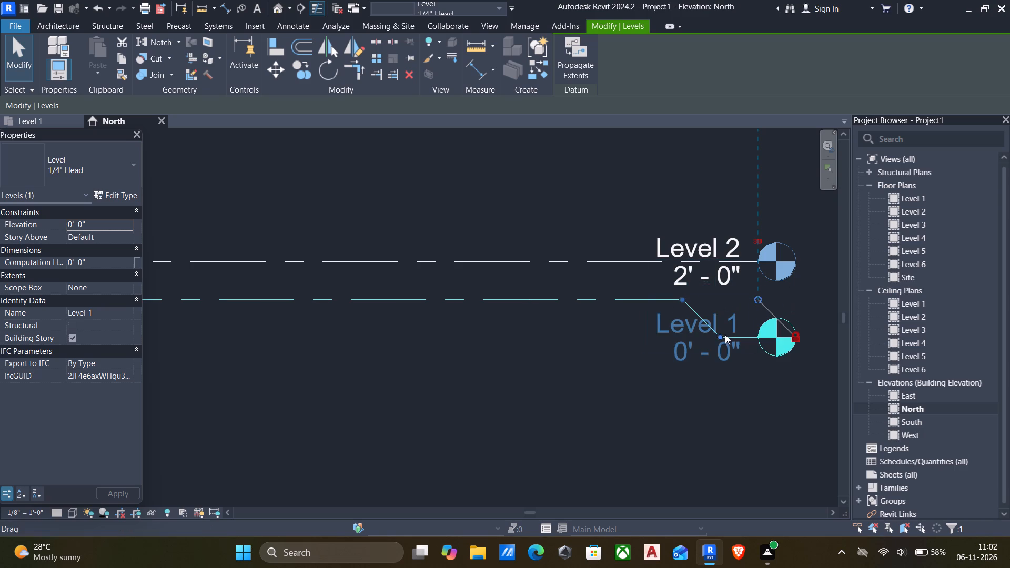
Rename Level 1 as 0-NGL and rename its corresponding views as well.
{"action": "left_click", "coordinate": [665, 321]}
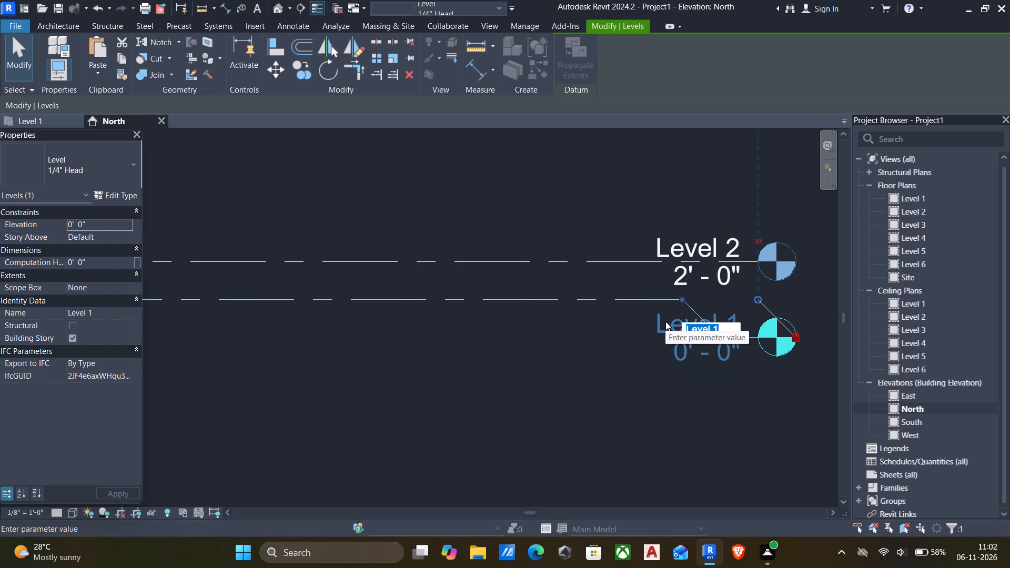
{"action": "key", "text": "BackSpace"}
{"action": "type", "text": "0-"}
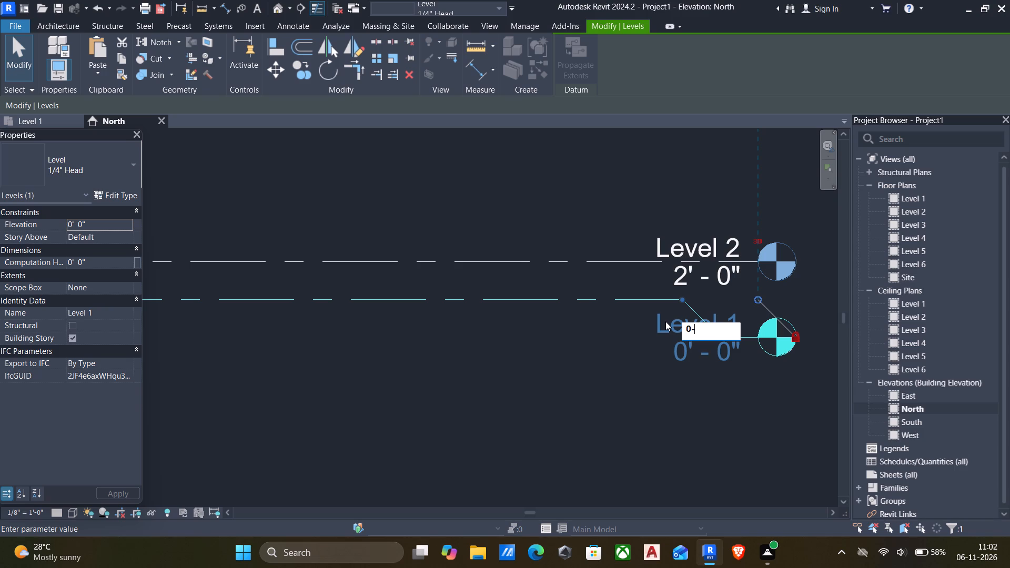
{"action": "key", "text": "n"}
{"action": "type", "text": "GL"}
{"action": "left_click", "coordinate": [576, 360]}
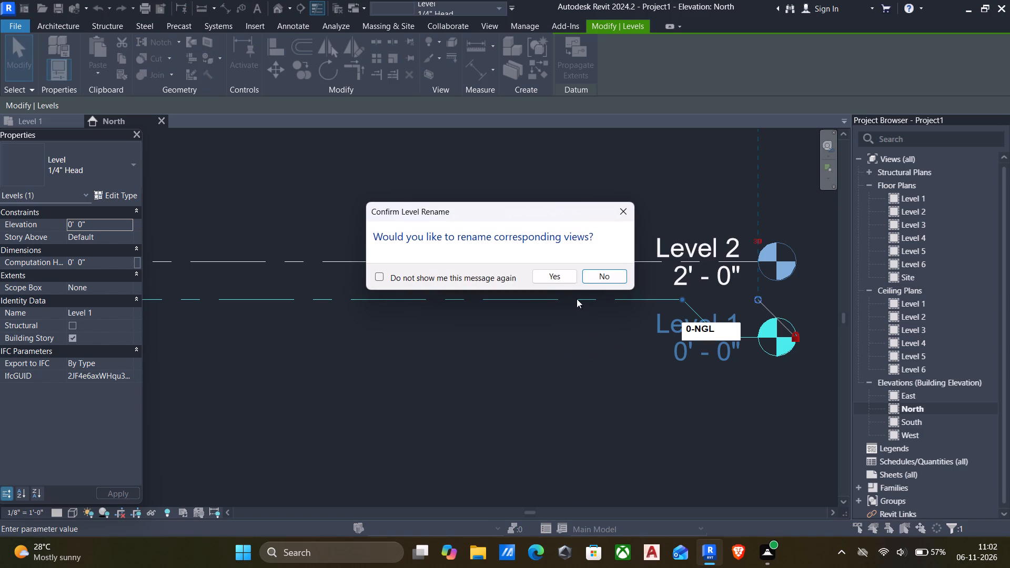
{"action": "left_click", "coordinate": [559, 278]}
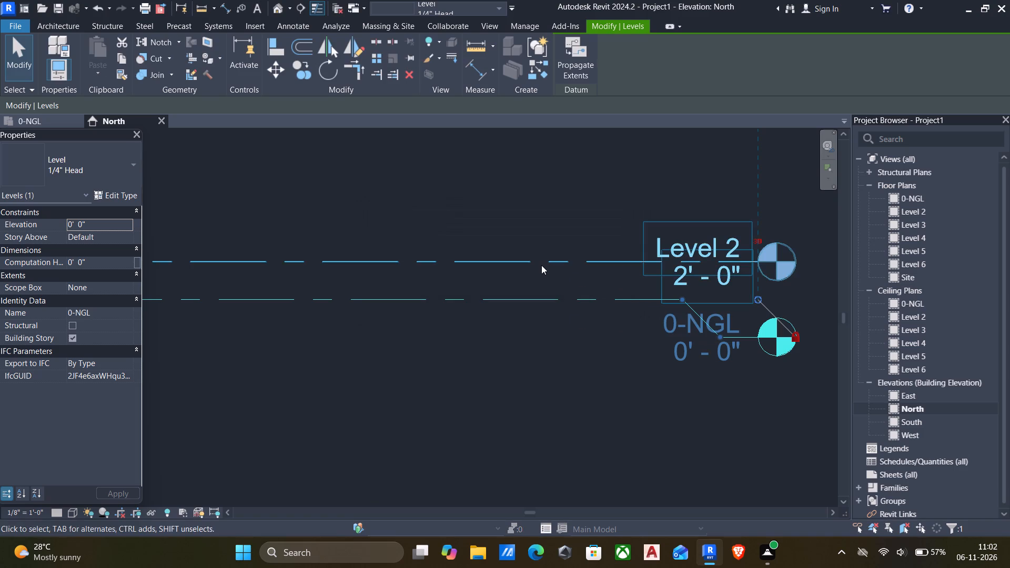
Rename Level 2 as 1-PL and rename its corresponding views as well.
{"action": "left_click", "coordinate": [541, 265]}
{"action": "left_click", "coordinate": [687, 245]}
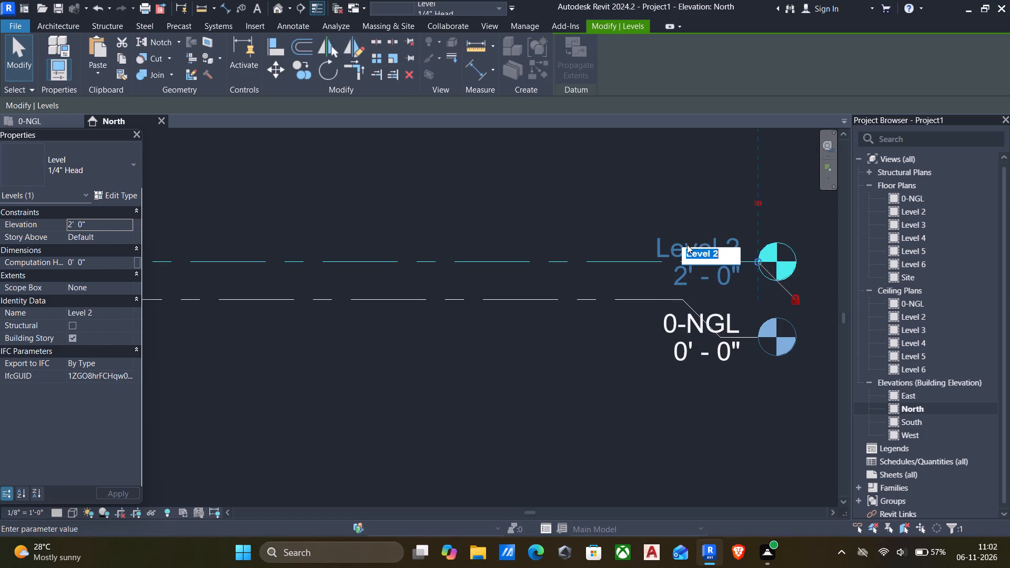
{"action": "key", "text": "BackSpace"}
{"action": "key", "text": "1"}
{"action": "key", "text": "minus"}
{"action": "type", "text": "PL"}
{"action": "left_click", "coordinate": [579, 212]}
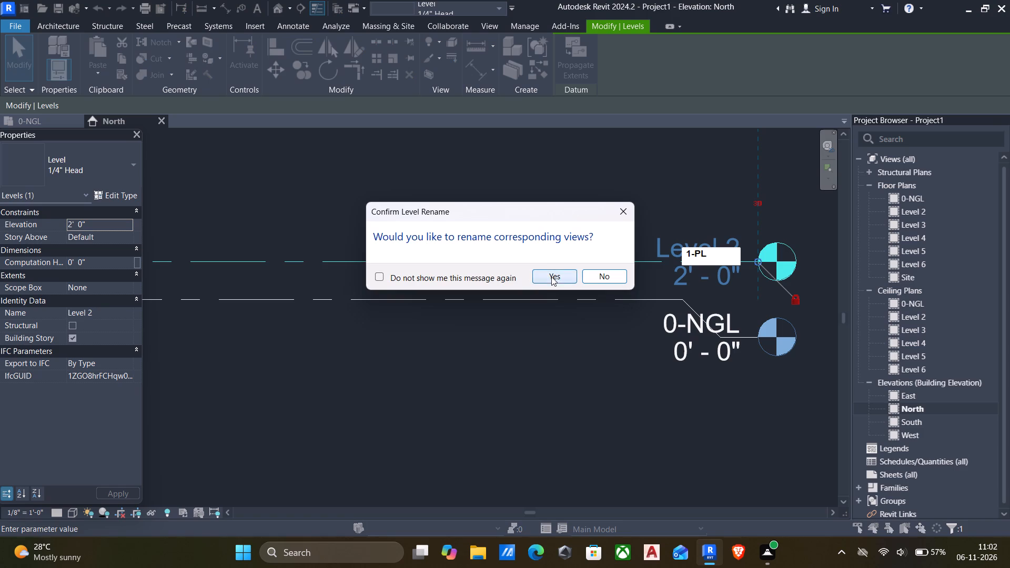
{"action": "left_click", "coordinate": [551, 277]}
{"action": "scroll", "coordinate": [551, 277], "scroll_direction": "down", "scroll_amount": 7}
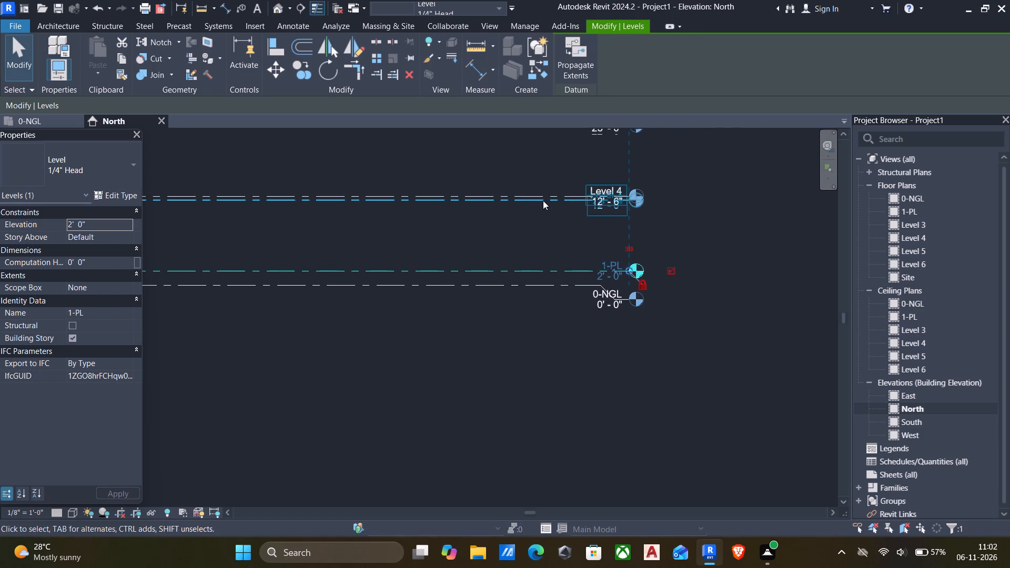
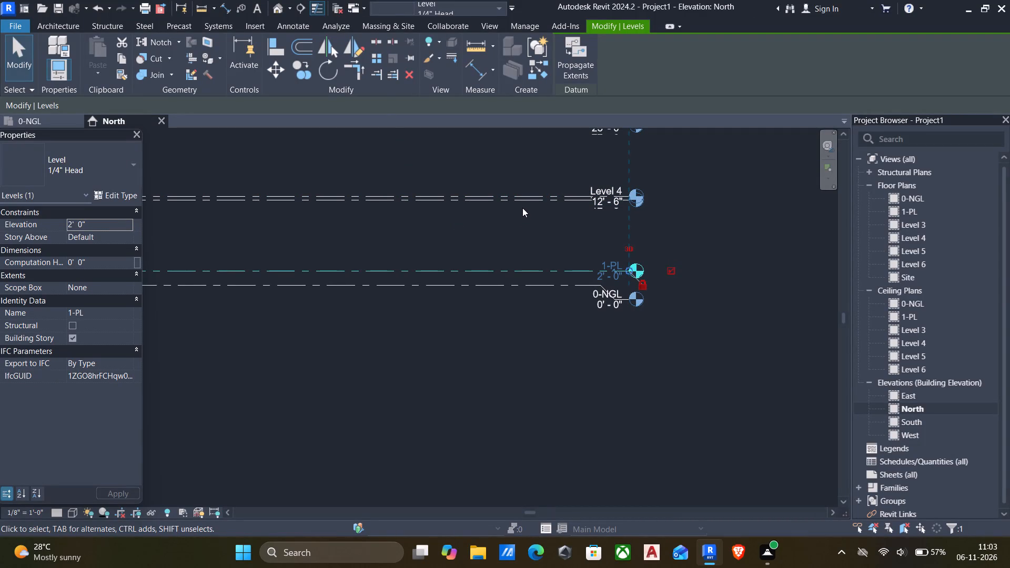
Add an elbow to the Level 4 line at its level head.
{"action": "scroll", "coordinate": [571, 199], "scroll_direction": "up", "scroll_amount": 5}
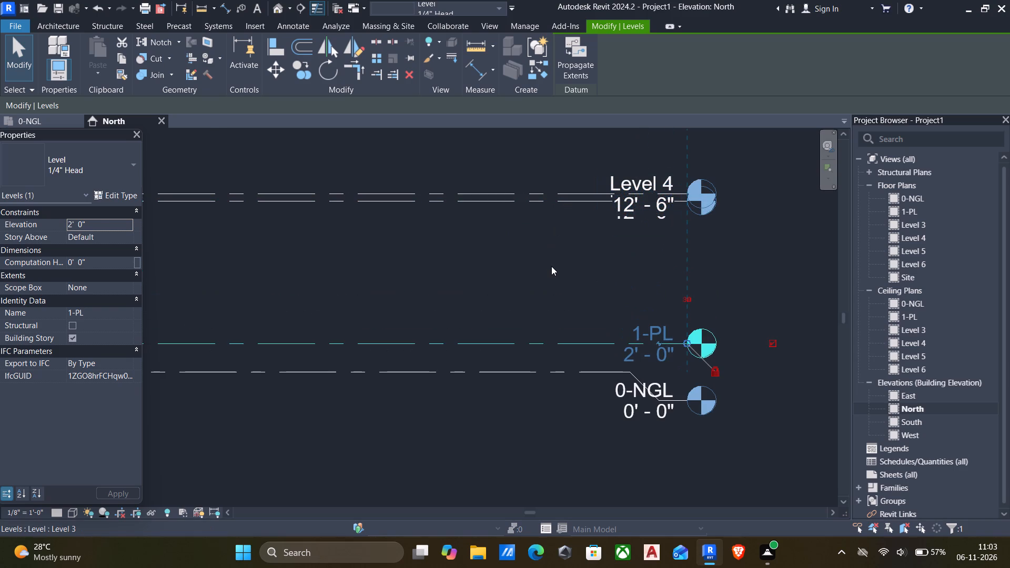
{"action": "left_click", "coordinate": [552, 266]}
{"action": "left_click", "coordinate": [486, 204]}
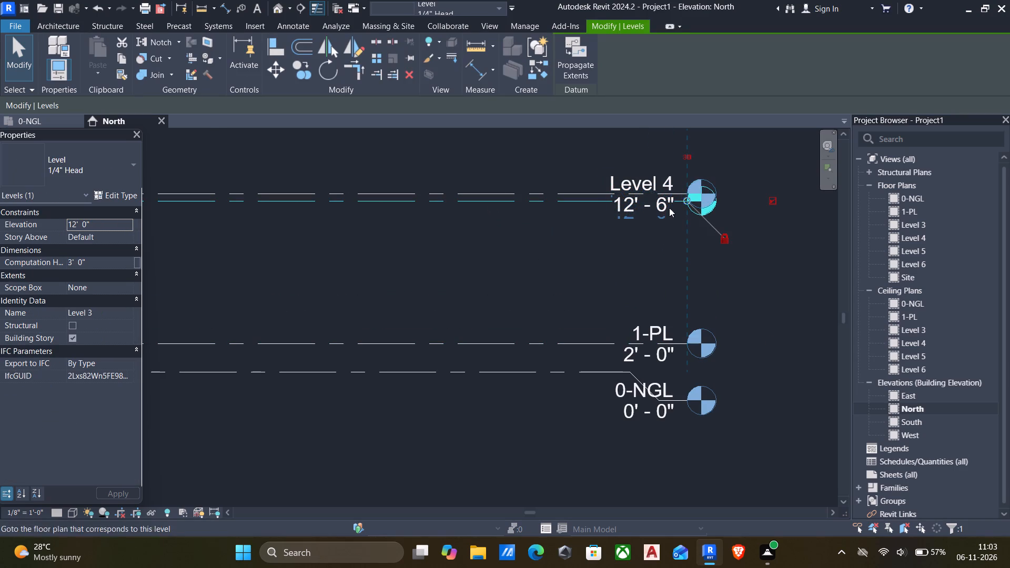
{"action": "scroll", "coordinate": [671, 211], "scroll_direction": "up", "scroll_amount": 4}
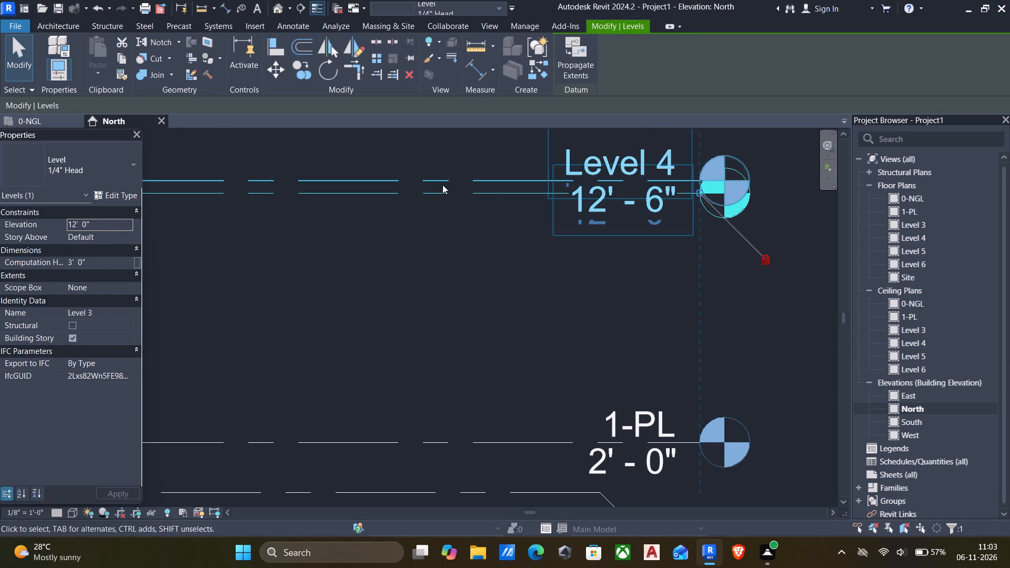
{"action": "left_click", "coordinate": [441, 182]}
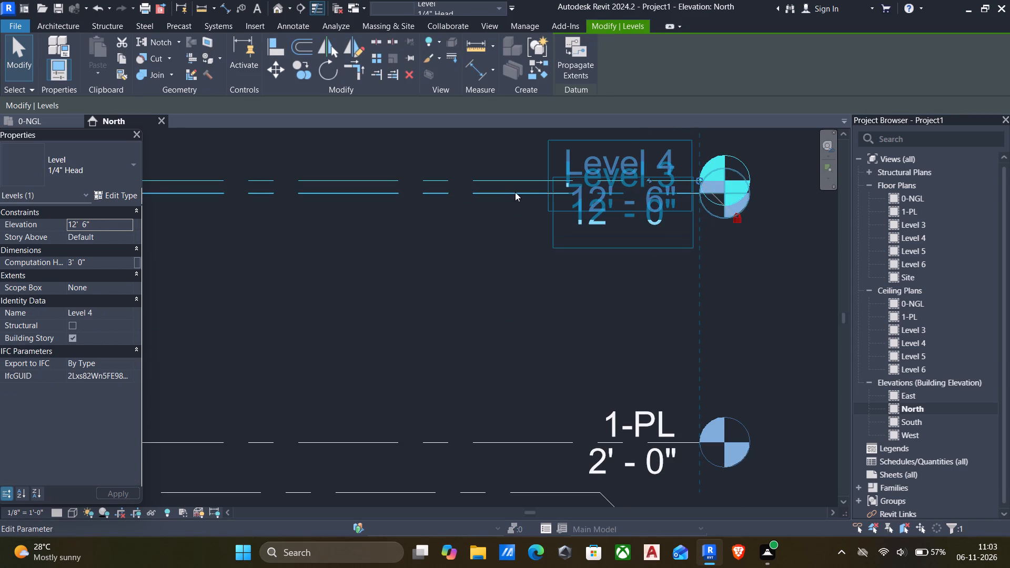
{"action": "left_click", "coordinate": [515, 192]}
{"action": "scroll", "coordinate": [649, 209], "scroll_direction": "up", "scroll_amount": 4}
{"action": "scroll", "coordinate": [471, 190], "scroll_direction": "up", "scroll_amount": 1}
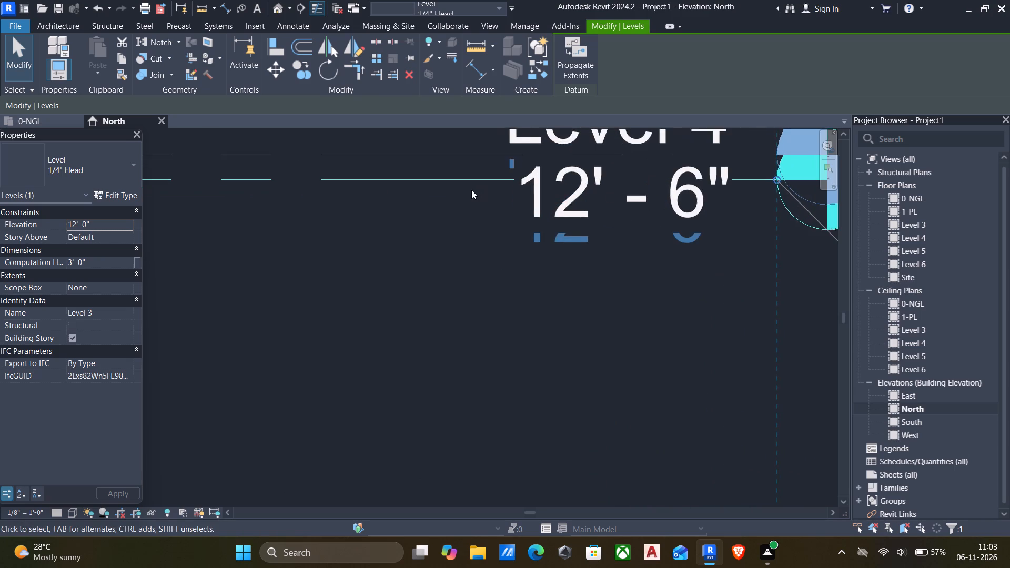
{"action": "scroll", "coordinate": [471, 190], "scroll_direction": "down", "scroll_amount": 4}
{"action": "left_click", "coordinate": [648, 187]}
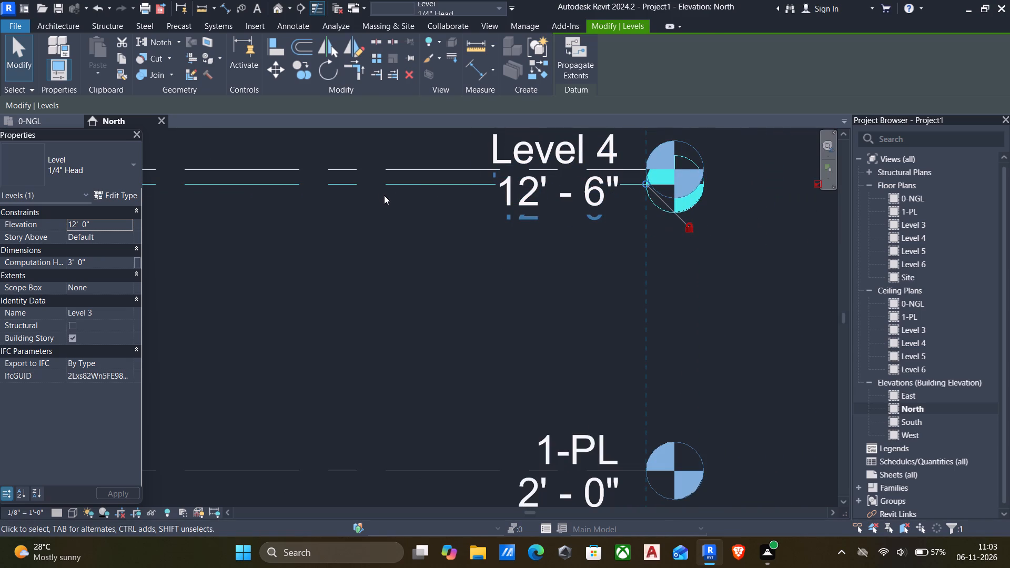
{"action": "left_click", "coordinate": [408, 221]}
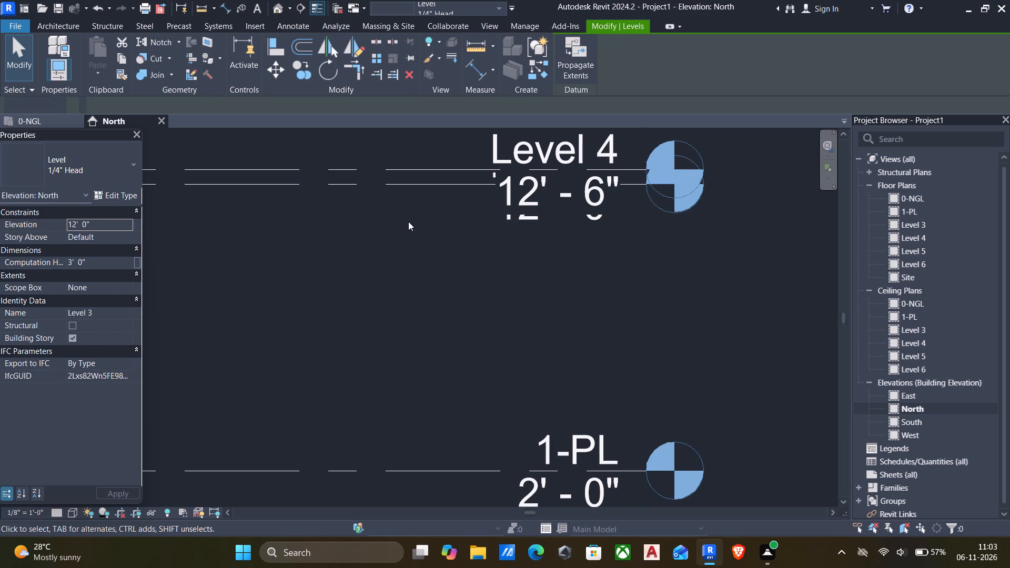
{"action": "left_click", "coordinate": [404, 172]}
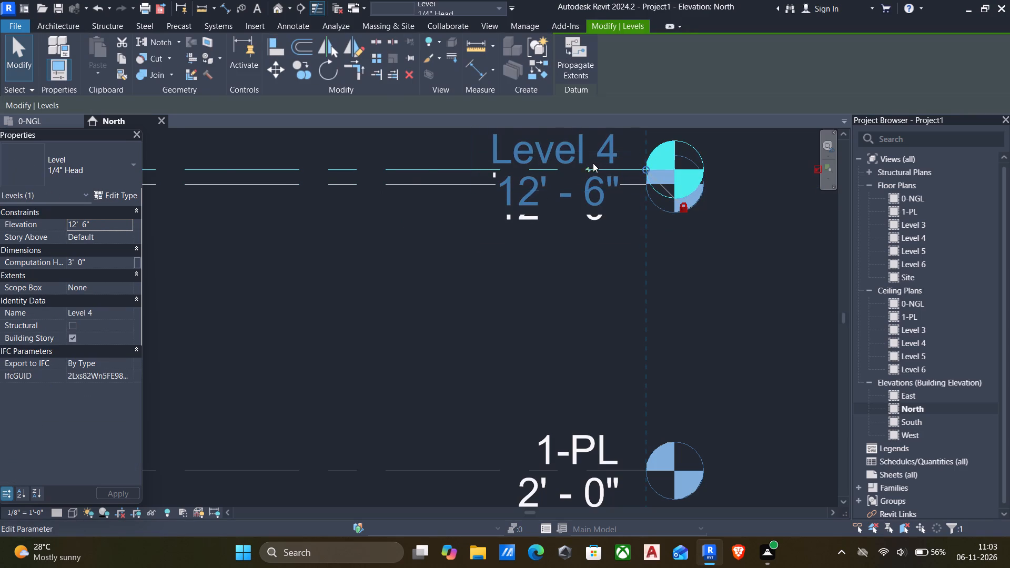
{"action": "left_click", "coordinate": [587, 168]}
Add an elbow to the Level 3 line so its head drops below the line, and deselect it.
{"action": "left_click", "coordinate": [337, 184]}
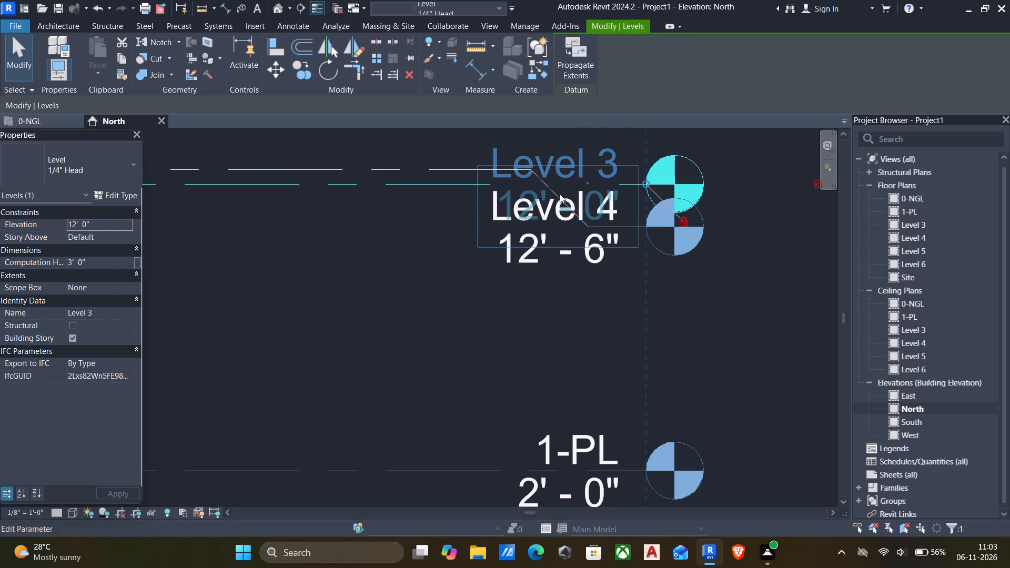
{"action": "left_click", "coordinate": [591, 183]}
{"action": "left_click", "coordinate": [386, 219]}
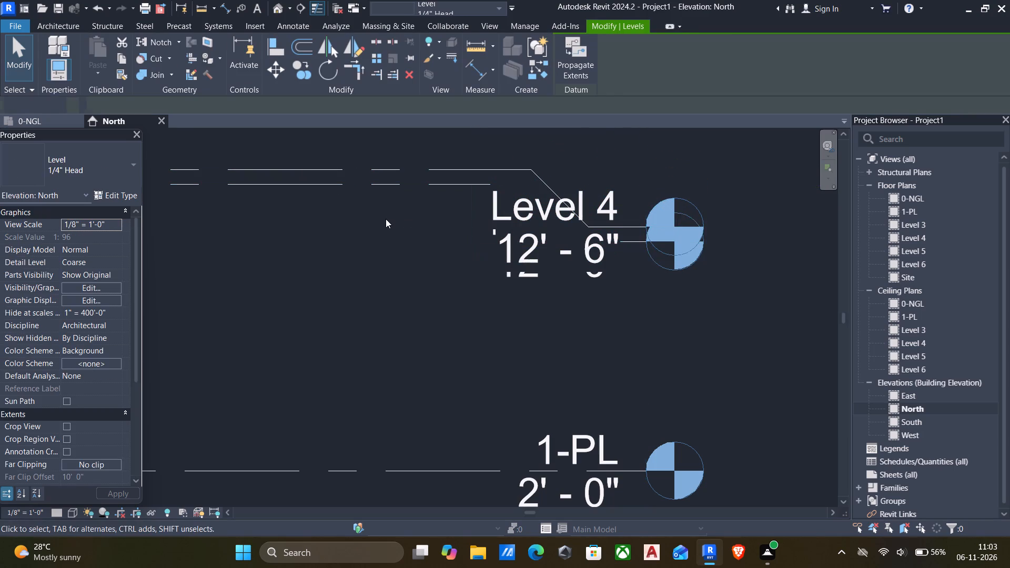
Move the Level 4 elbow upward so its head sits above its line, clear of the Level 3 label.
{"action": "left_click", "coordinate": [428, 173]}
{"action": "left_click_drag", "start_coordinate": [589, 224], "coordinate": [594, 181]}
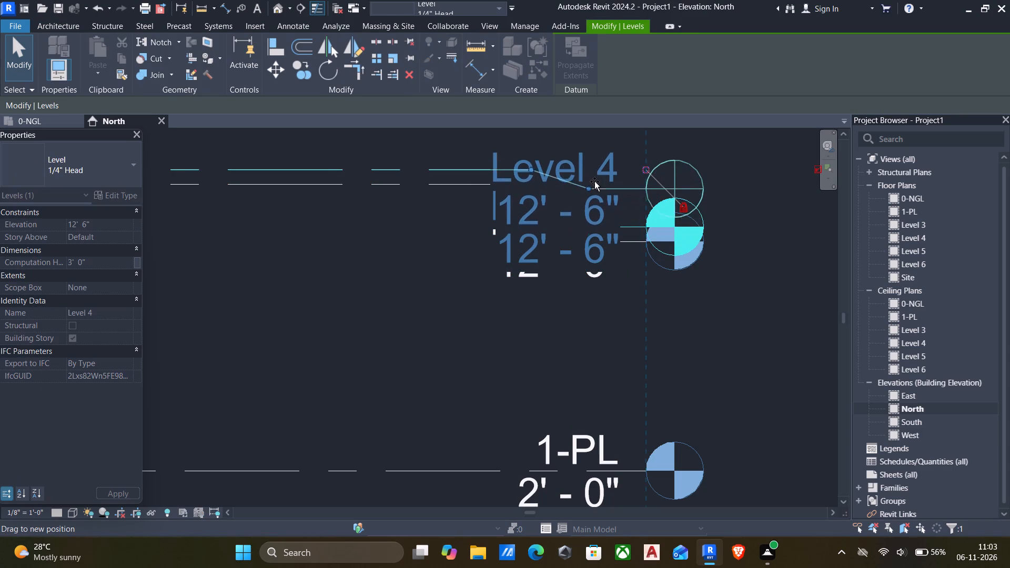
{"action": "left_click_drag", "start_coordinate": [594, 181], "coordinate": [594, 160]}
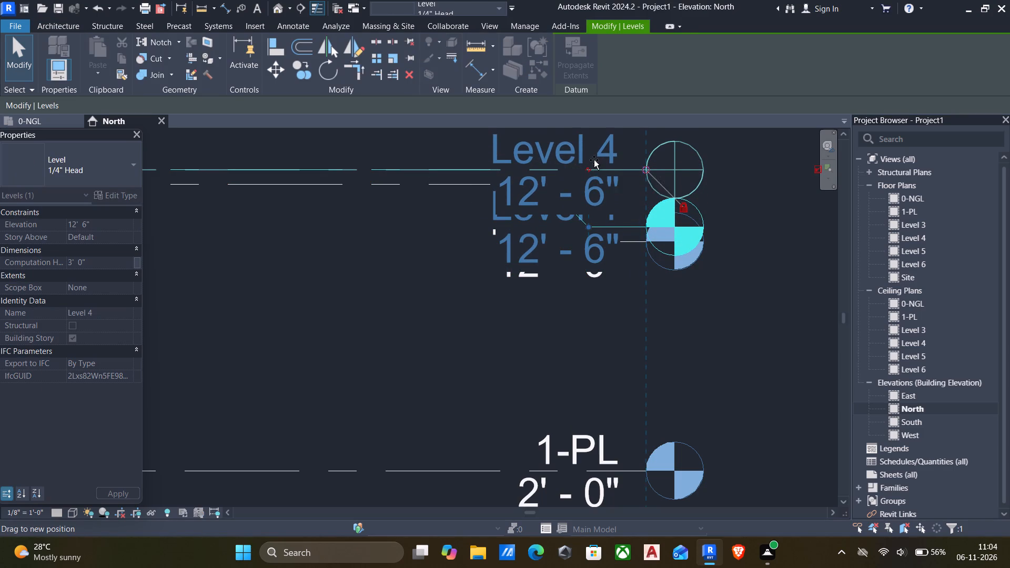
{"action": "left_click_drag", "start_coordinate": [594, 160], "coordinate": [594, 139]}
Add an elbow to the Level 5 line so its head drops below the line, and deselect it.
{"action": "scroll", "coordinate": [594, 139], "scroll_direction": "down", "scroll_amount": 1}
{"action": "scroll", "coordinate": [448, 235], "scroll_direction": "down", "scroll_amount": 4}
{"action": "middle_click_drag", "start_coordinate": [449, 251], "coordinate": [449, 401]}
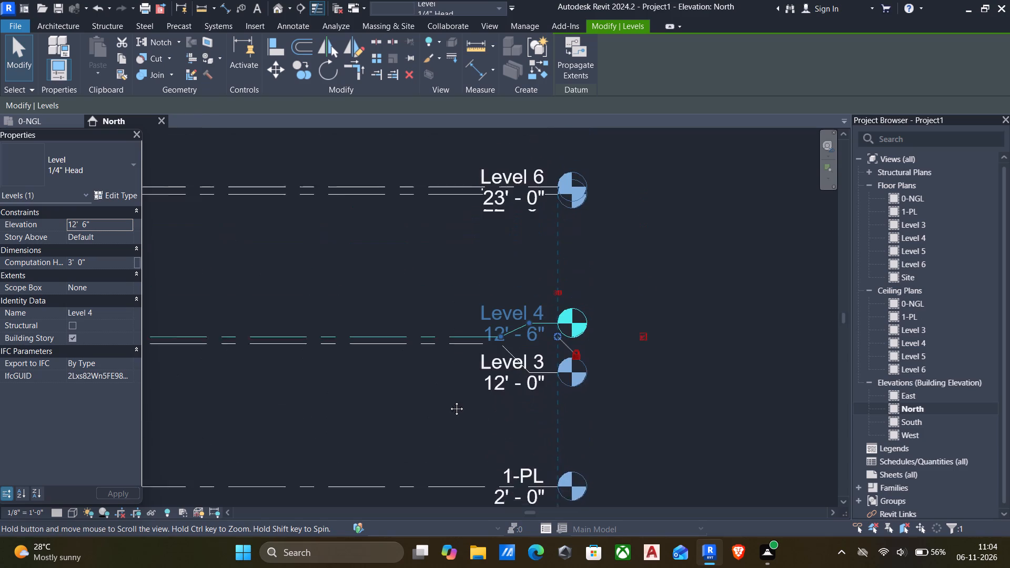
{"action": "middle_click_drag", "start_coordinate": [449, 401], "coordinate": [451, 439]}
{"action": "scroll", "coordinate": [453, 422], "scroll_direction": "down", "scroll_amount": 6}
{"action": "scroll", "coordinate": [458, 407], "scroll_direction": "up", "scroll_amount": 2}
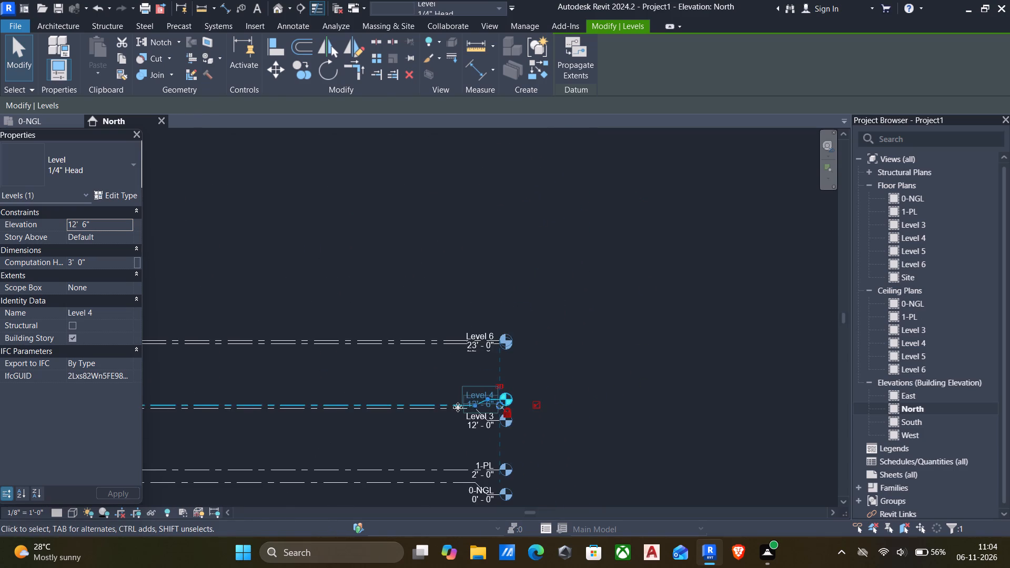
{"action": "scroll", "coordinate": [458, 407], "scroll_direction": "up", "scroll_amount": 5}
{"action": "scroll", "coordinate": [437, 235], "scroll_direction": "up", "scroll_amount": 2}
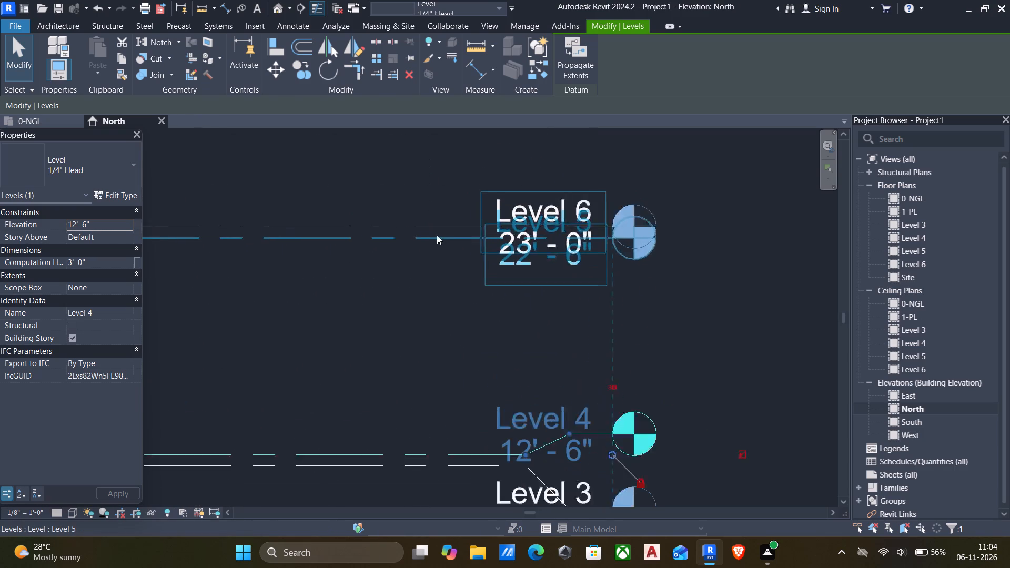
{"action": "scroll", "coordinate": [437, 235], "scroll_direction": "up", "scroll_amount": 1}
{"action": "left_click", "coordinate": [435, 240]}
{"action": "scroll", "coordinate": [618, 236], "scroll_direction": "up", "scroll_amount": 3}
{"action": "left_click", "coordinate": [573, 238]}
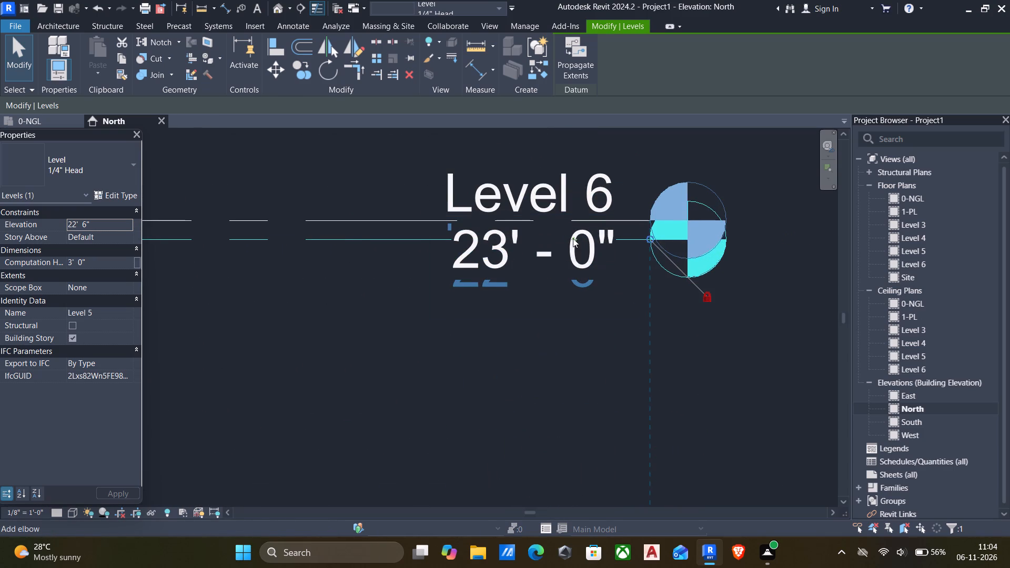
{"action": "left_click", "coordinate": [356, 292]}
Add an elbow to the Level 6 line and raise its head above the line, clear of the Level 5 label.
{"action": "left_click", "coordinate": [362, 216]}
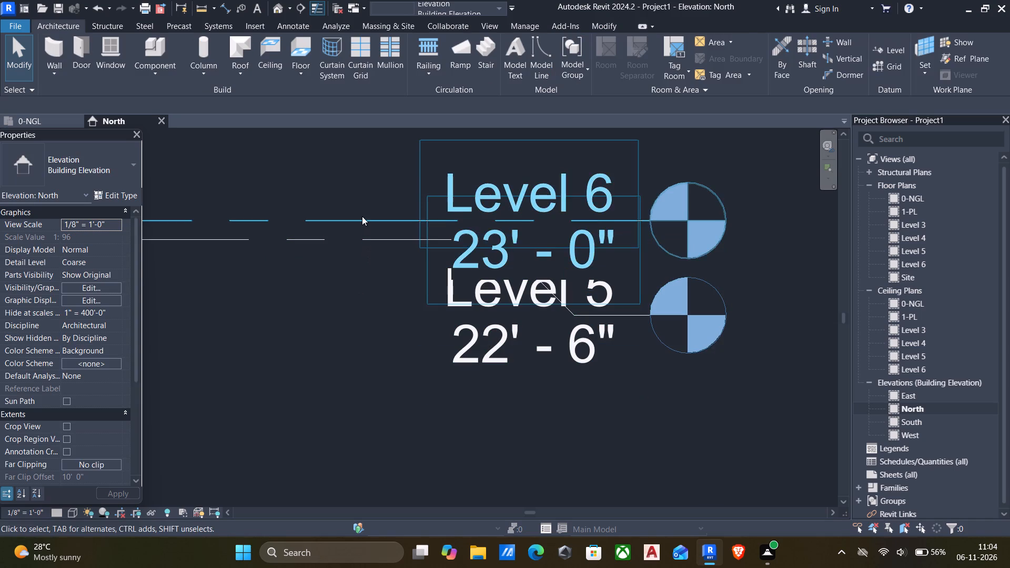
{"action": "left_click", "coordinate": [574, 217]}
{"action": "left_click_drag", "start_coordinate": [575, 298], "coordinate": [570, 186]}
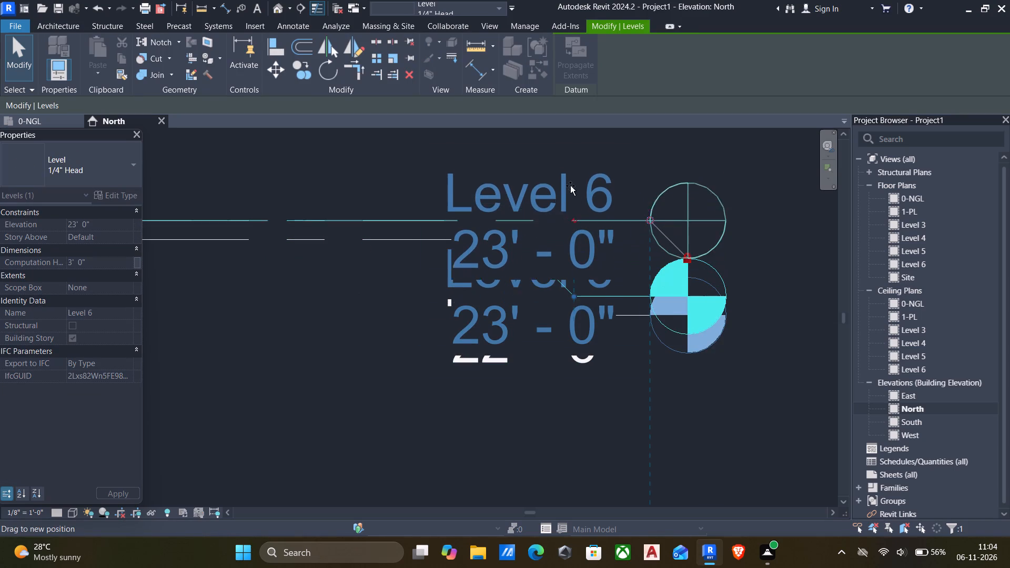
{"action": "left_click_drag", "start_coordinate": [570, 186], "coordinate": [567, 178]}
{"action": "left_click", "coordinate": [261, 301]}
Rename Level 3 as 2-FIRST FLOOR and rename its corresponding views as well.
{"action": "scroll", "coordinate": [300, 309], "scroll_direction": "down", "scroll_amount": 3}
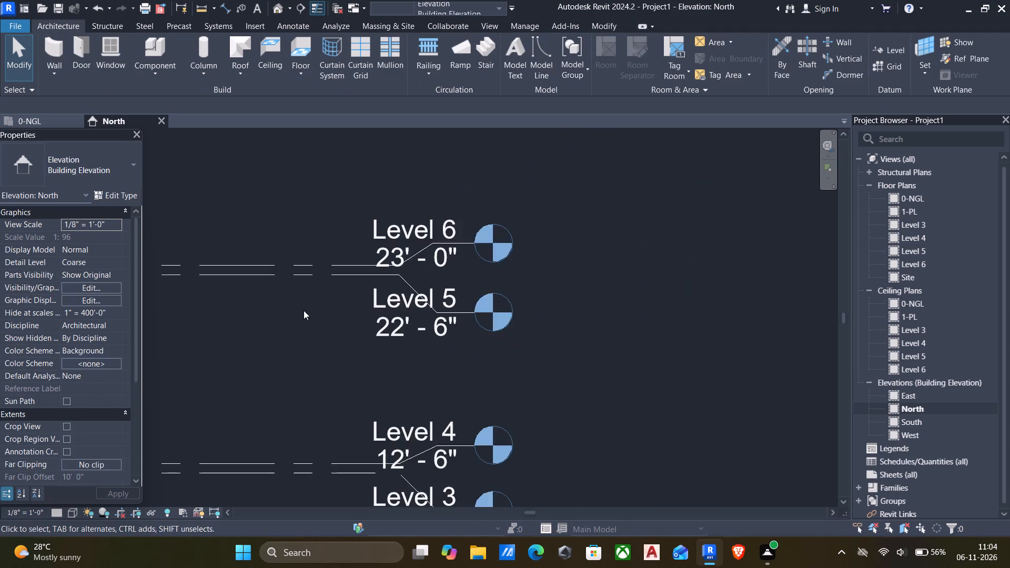
{"action": "scroll", "coordinate": [304, 310], "scroll_direction": "down", "scroll_amount": 8}
{"action": "middle_click_drag", "start_coordinate": [360, 379], "coordinate": [469, 252]}
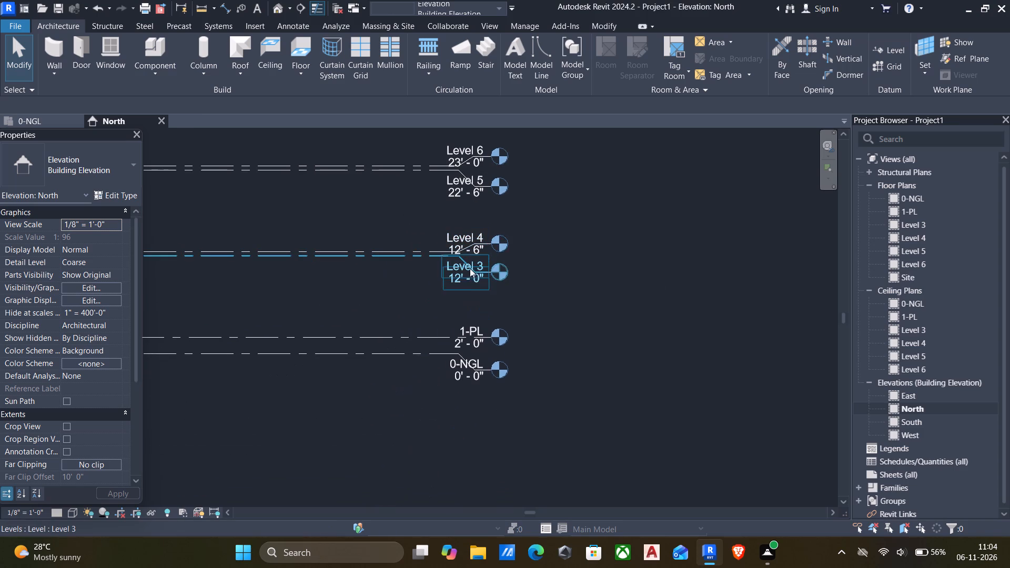
{"action": "scroll", "coordinate": [352, 252], "scroll_direction": "up", "scroll_amount": 5}
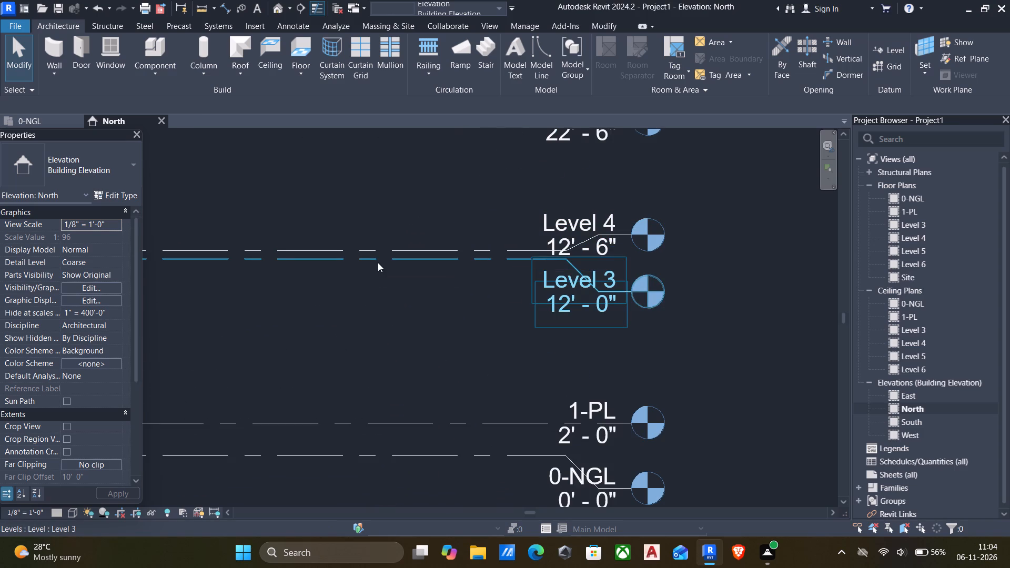
{"action": "scroll", "coordinate": [379, 262], "scroll_direction": "up", "scroll_amount": 2}
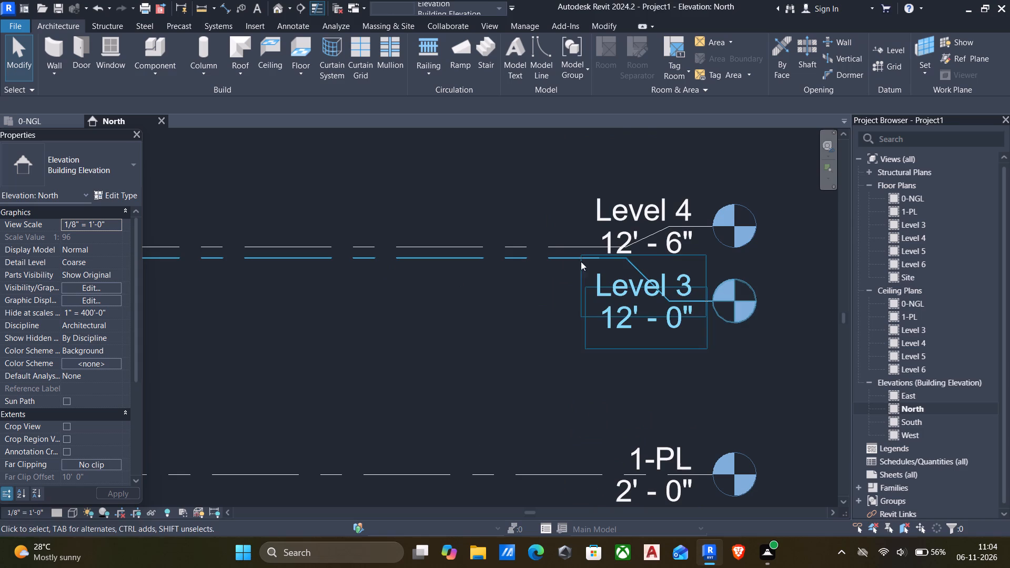
{"action": "left_click", "coordinate": [452, 262]}
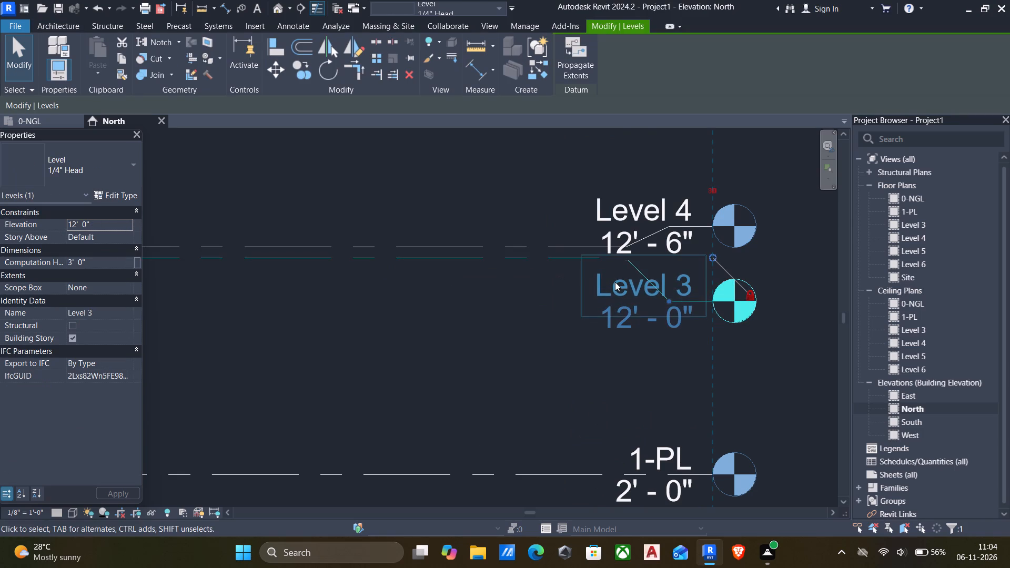
{"action": "scroll", "coordinate": [615, 282], "scroll_direction": "down", "scroll_amount": 2}
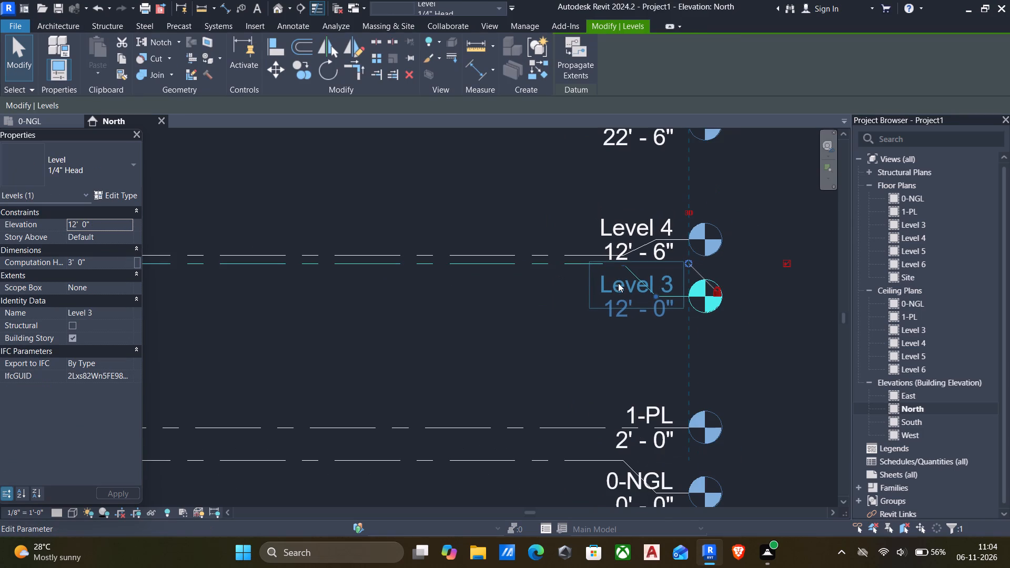
{"action": "left_click", "coordinate": [618, 283]}
{"action": "scroll", "coordinate": [618, 283], "scroll_direction": "down", "scroll_amount": 2}
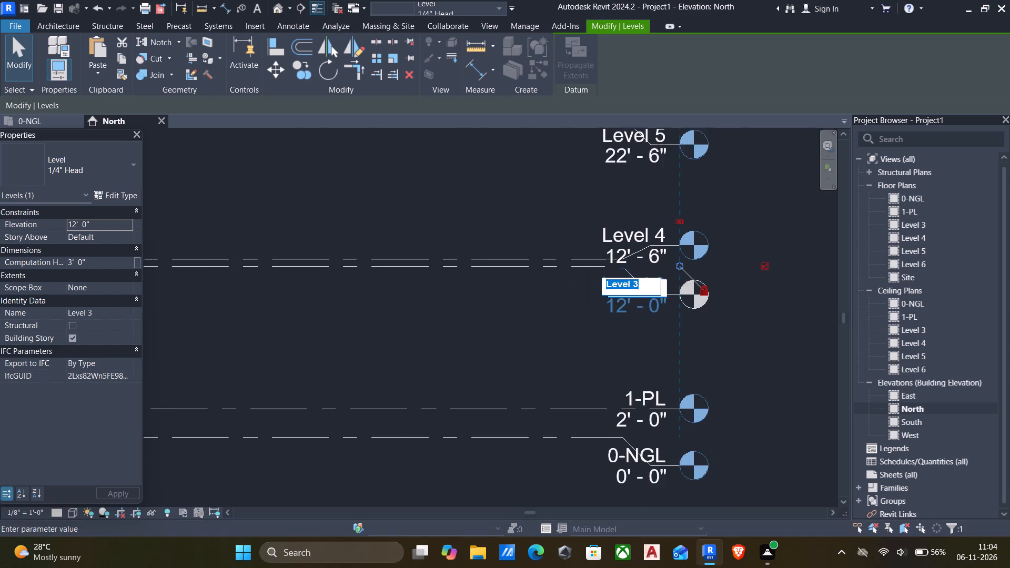
{"action": "key", "text": "BackSpace"}
{"action": "type", "text": "2-"}
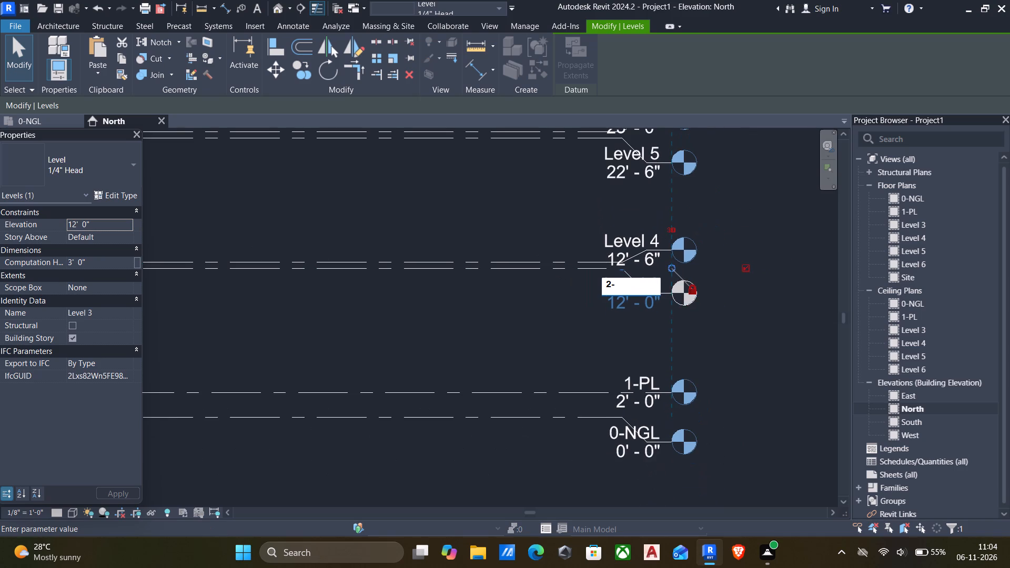
{"action": "type", "text": "FIRST FLOOR"}
{"action": "left_click", "coordinate": [554, 305]}
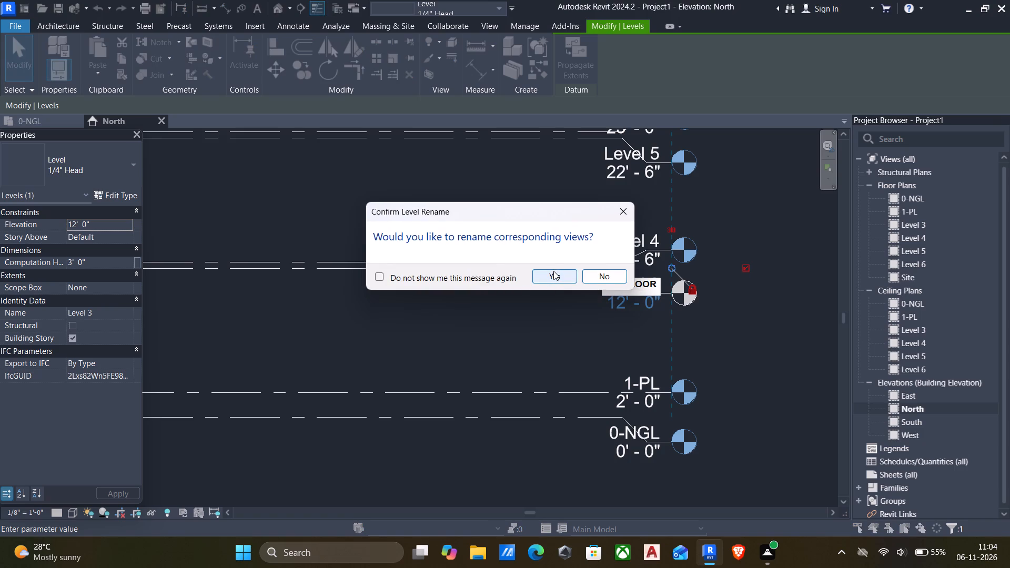
{"action": "left_click", "coordinate": [553, 271]}
Rename Level 4 as 3-SLAB-1 and rename its corresponding views as well.
{"action": "scroll", "coordinate": [486, 265], "scroll_direction": "up", "scroll_amount": 4}
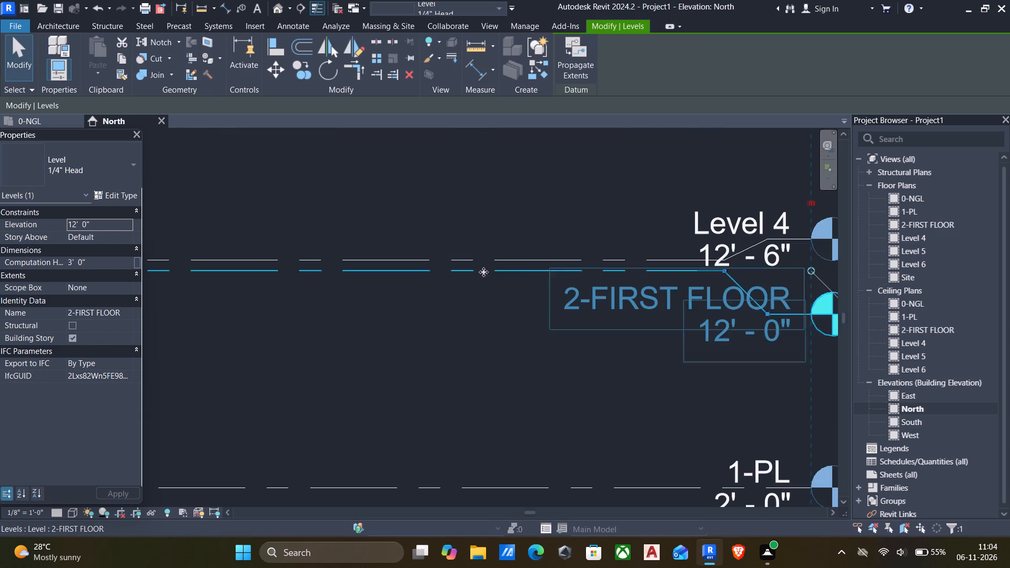
{"action": "scroll", "coordinate": [480, 366], "scroll_direction": "down", "scroll_amount": 5}
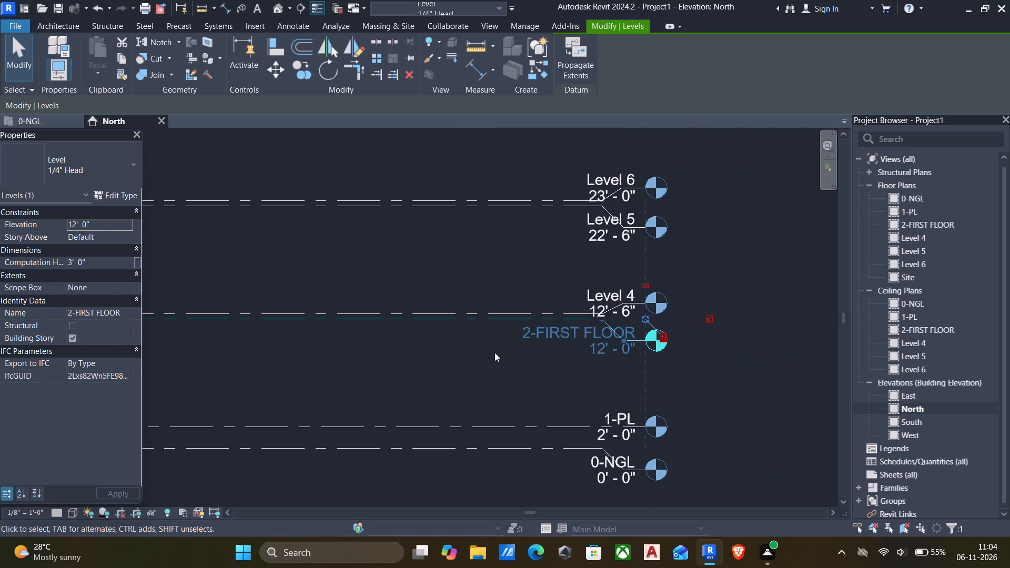
{"action": "scroll", "coordinate": [488, 319], "scroll_direction": "up", "scroll_amount": 4}
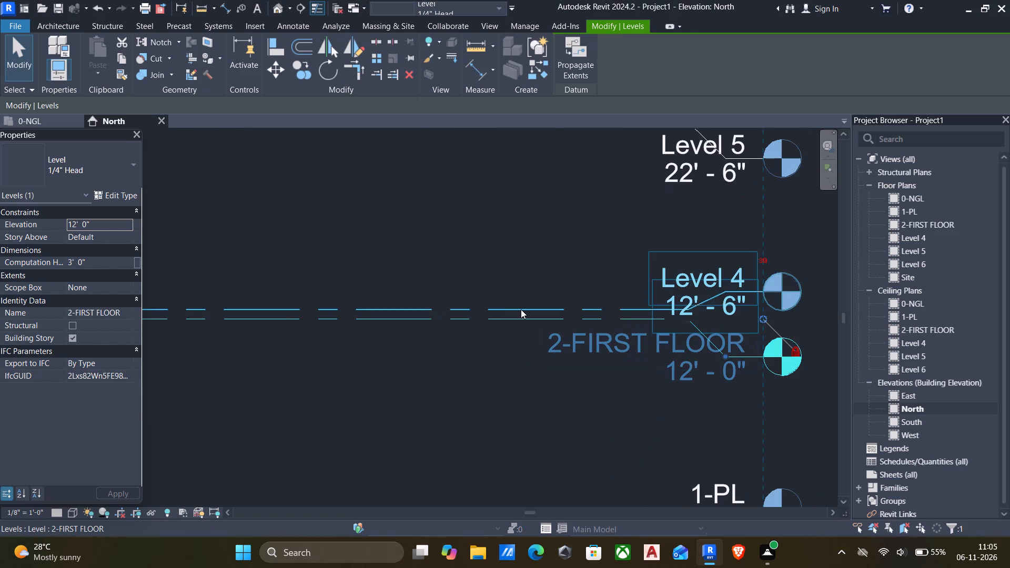
{"action": "left_click", "coordinate": [521, 309]}
{"action": "left_click", "coordinate": [692, 280]}
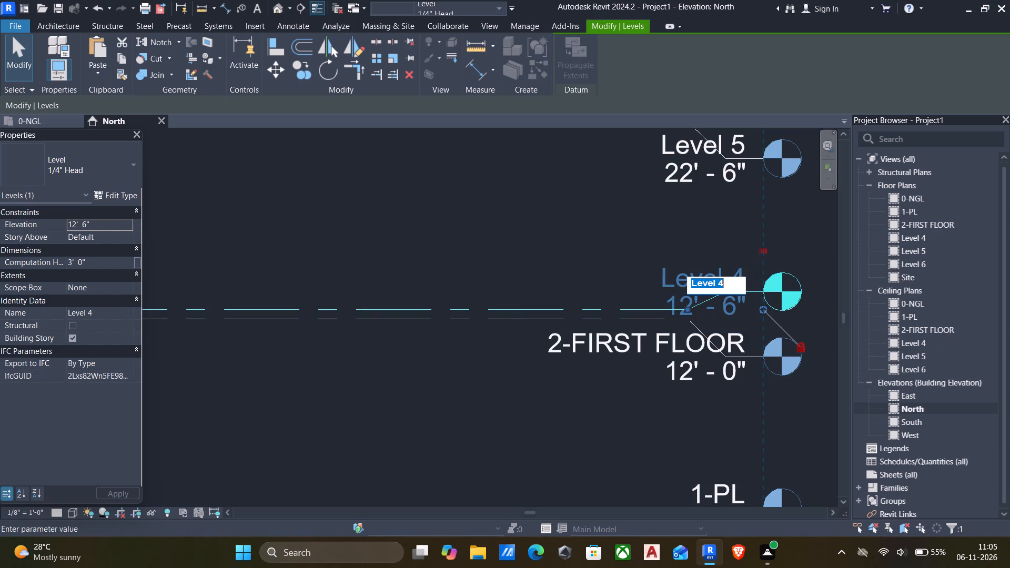
{"action": "key", "text": "BackSpace"}
{"action": "type", "text": "3-"}
{"action": "type", "text": "SLA"}
{"action": "key", "text": "b"}
{"action": "type", "text": "-1"}
{"action": "left_click", "coordinate": [544, 251]}
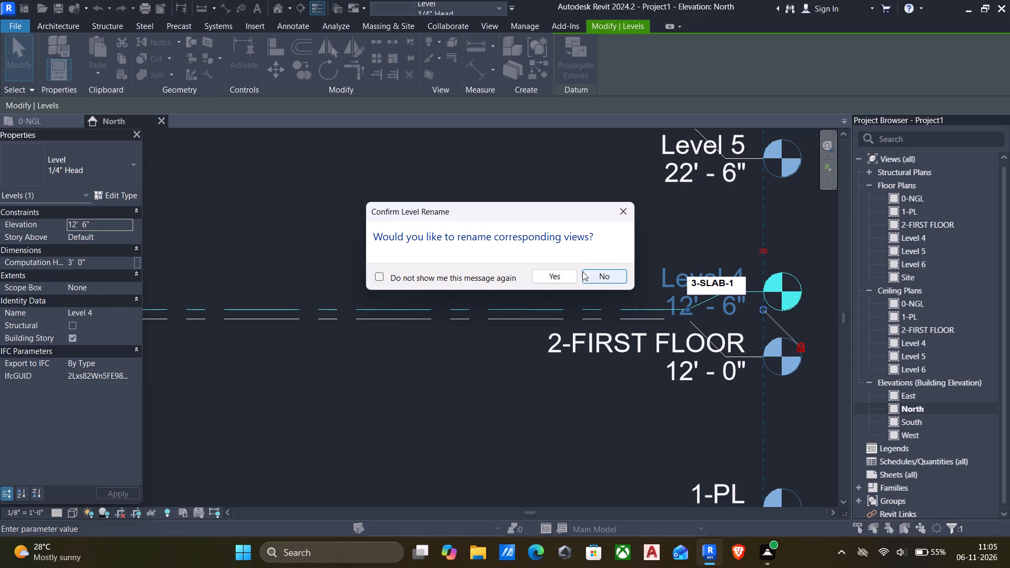
{"action": "left_click", "coordinate": [533, 275]}
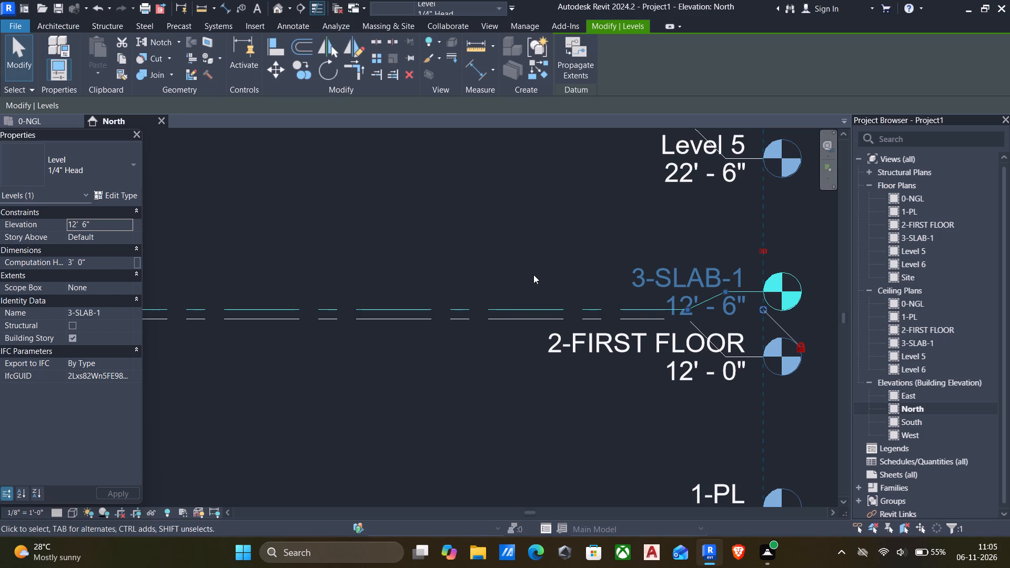
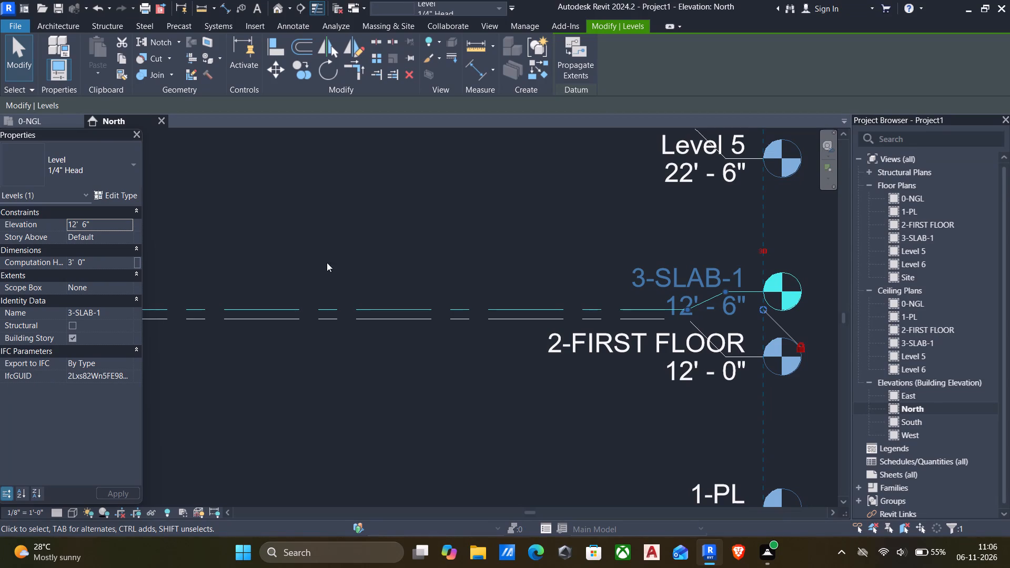
Rename Level 5 as 4-SECOND FLOOR and rename its corresponding views as well.
{"action": "scroll", "coordinate": [705, 291], "scroll_direction": "down", "scroll_amount": 4}
{"action": "middle_click", "coordinate": [587, 266]}
{"action": "middle_click_drag", "start_coordinate": [587, 266], "coordinate": [543, 281]}
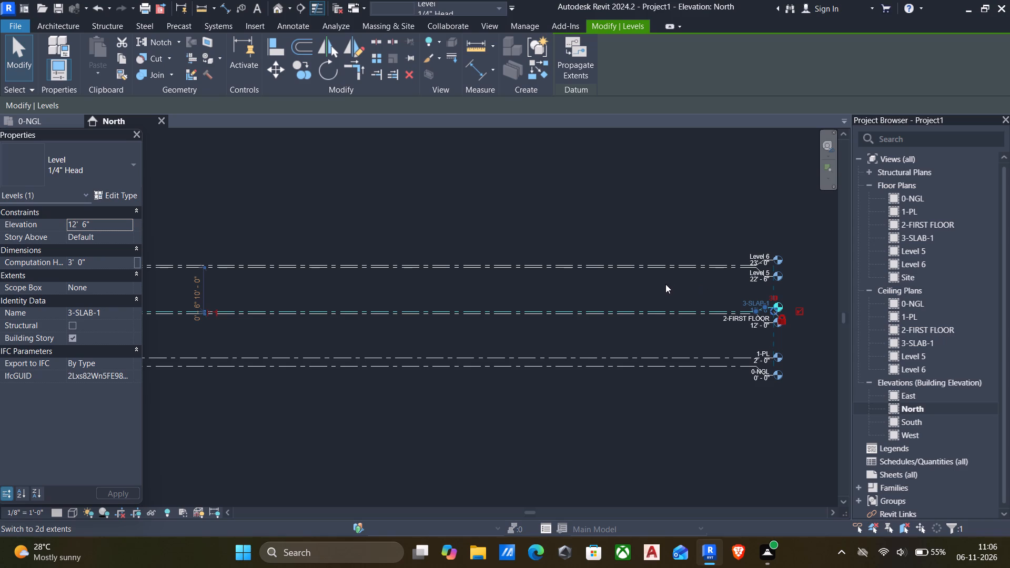
{"action": "left_click", "coordinate": [655, 197]}
{"action": "scroll", "coordinate": [735, 269], "scroll_direction": "up", "scroll_amount": 3}
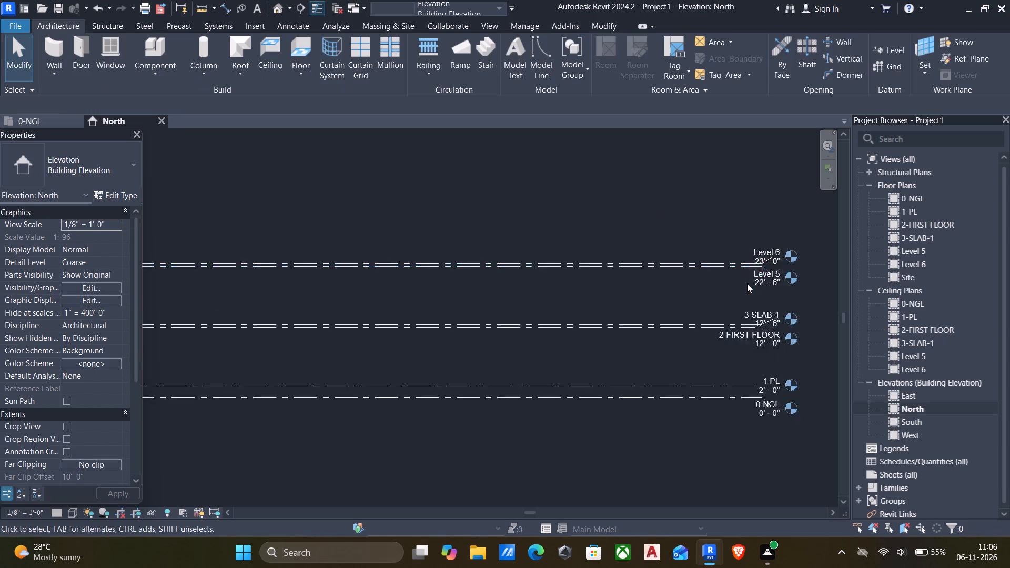
{"action": "scroll", "coordinate": [747, 283], "scroll_direction": "up", "scroll_amount": 2}
{"action": "scroll", "coordinate": [670, 311], "scroll_direction": "down", "scroll_amount": 3}
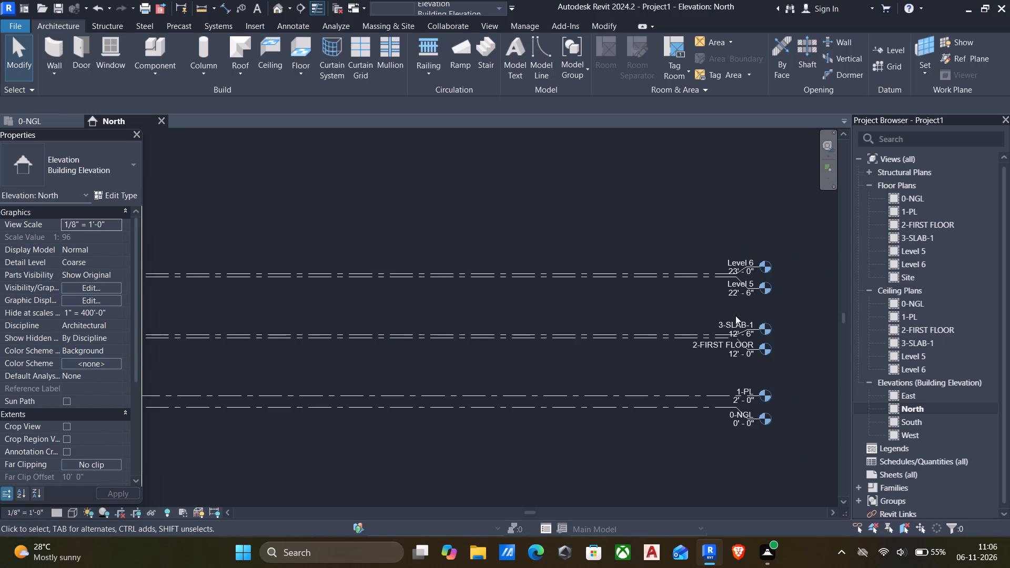
{"action": "scroll", "coordinate": [767, 331], "scroll_direction": "up", "scroll_amount": 5}
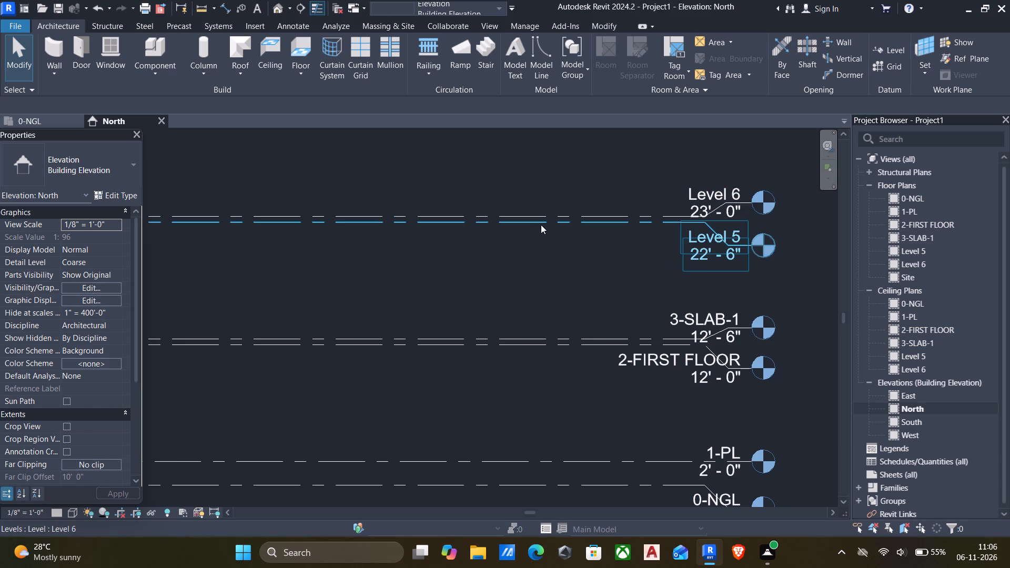
{"action": "left_click", "coordinate": [539, 227]}
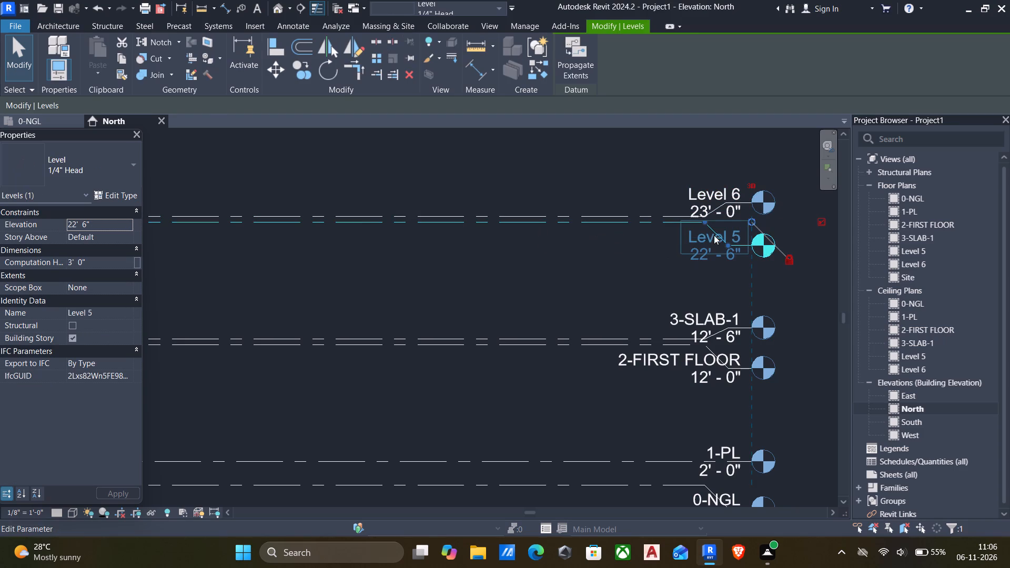
{"action": "scroll", "coordinate": [718, 235], "scroll_direction": "up", "scroll_amount": 3}
{"action": "left_click", "coordinate": [701, 239]}
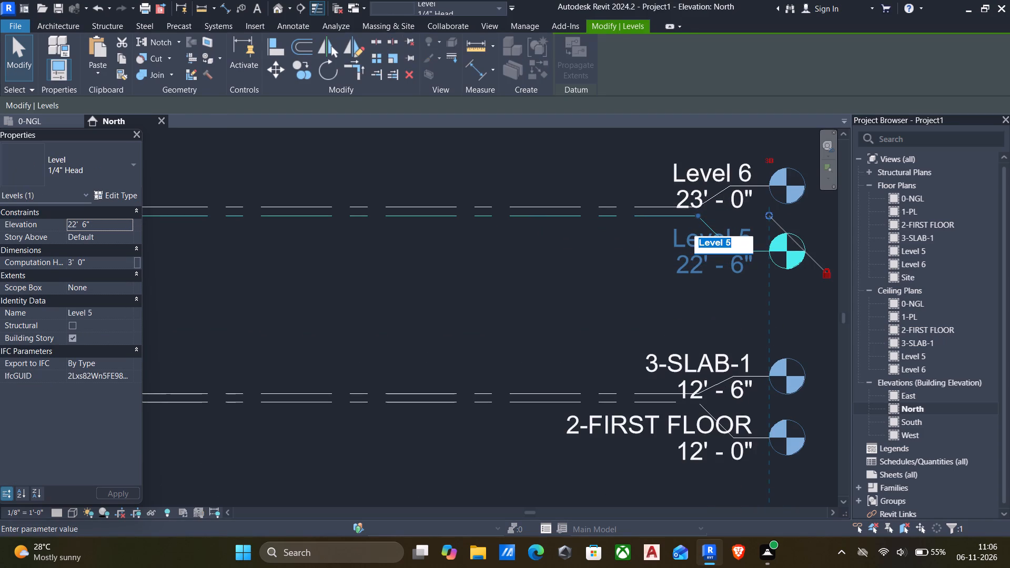
{"action": "key", "text": "BackSpace"}
{"action": "type", "text": "4-"}
{"action": "type", "text": "second floor"}
{"action": "key", "text": "BackSpace"}
{"action": "key", "text": "BackSpace"}
{"action": "key", "text": "BackSpace"}
{"action": "key", "text": "BackSpace"}
{"action": "key", "text": "BackSpace"}
{"action": "key", "text": "BackSpace"}
{"action": "key", "text": "BackSpace"}
{"action": "key", "text": "BackSpace"}
{"action": "key", "text": "BackSpace"}
{"action": "key", "text": "BackSpace"}
{"action": "key", "text": "BackSpace"}
{"action": "key", "text": "BackSpace"}
{"action": "type", "text": "econd floor"}
{"action": "key", "text": "BackSpace"}
{"action": "key", "text": "BackSpace"}
{"action": "key", "text": "BackSpace"}
{"action": "key", "text": "BackSpace"}
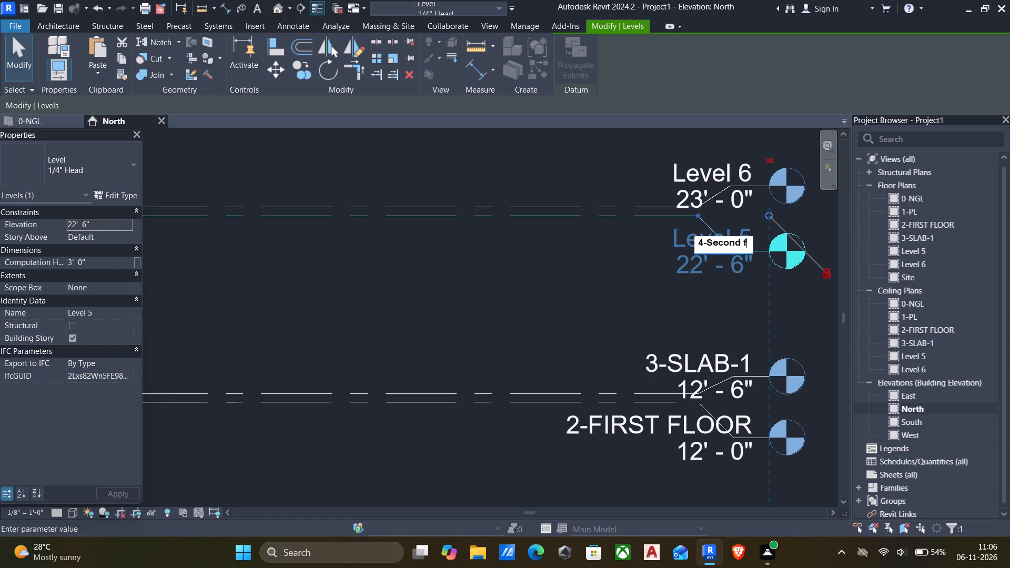
{"action": "key", "text": "BackSpace"}
{"action": "key", "text": "BackSpace"}
{"action": "key", "text": "BackSpace"}
{"action": "key", "text": "BackSpace"}
{"action": "key", "text": "BackSpace"}
{"action": "key", "text": "BackSpace"}
{"action": "key", "text": "BackSpace"}
{"action": "type", "text": "EC"}
{"action": "type", "text": "OND FLOOR"}
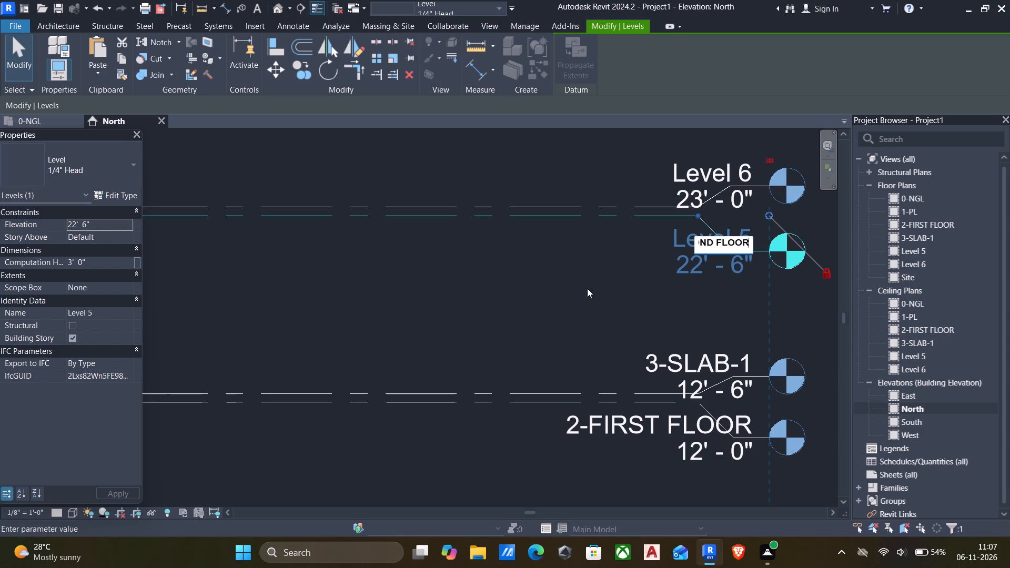
{"action": "left_click", "coordinate": [558, 290]}
{"action": "left_click", "coordinate": [554, 276]}
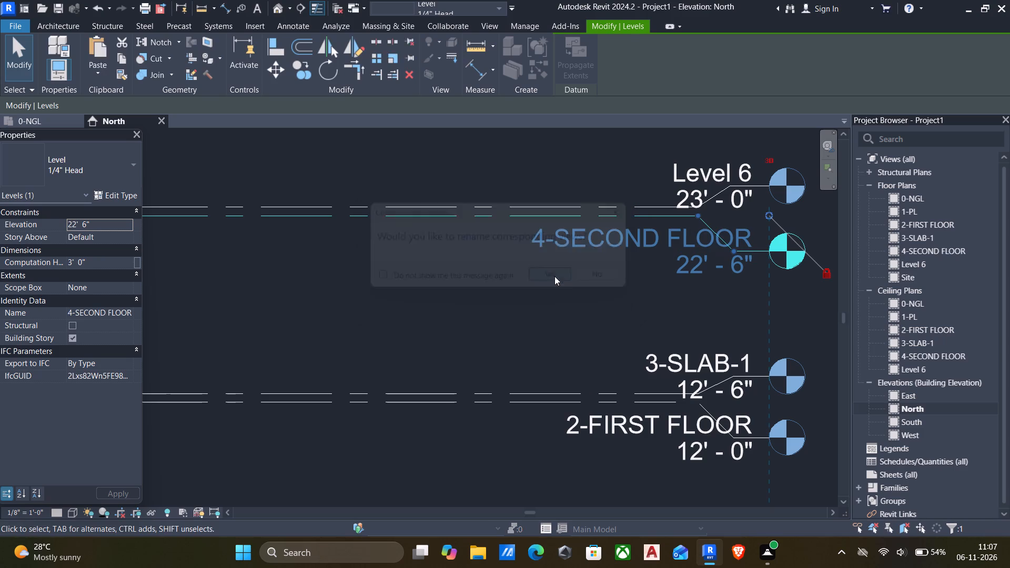
Rename Level 6 as 5-SLAB-2 and rename its corresponding views as well.
{"action": "left_click", "coordinate": [509, 209]}
{"action": "left_click", "coordinate": [716, 177]}
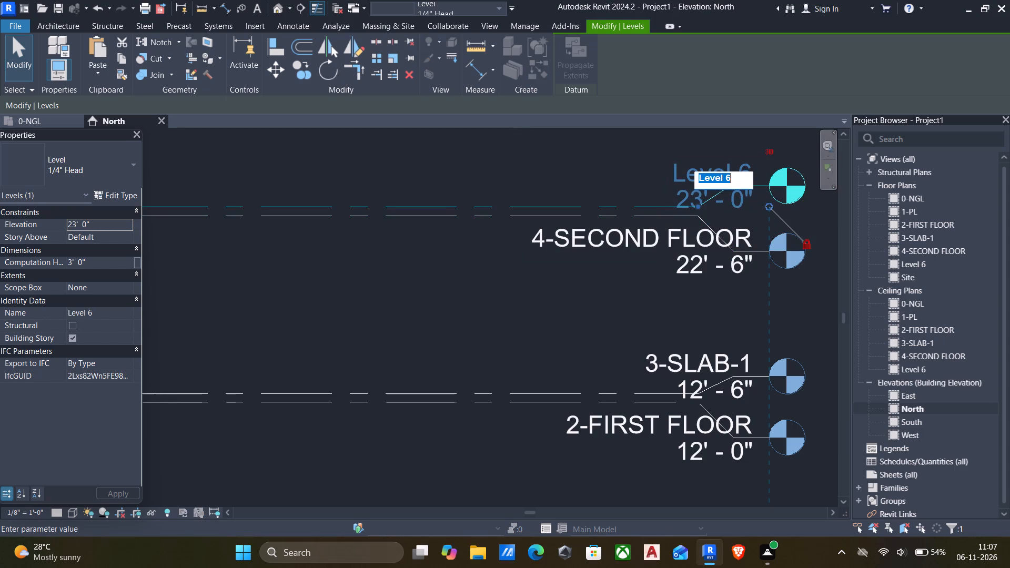
{"action": "key", "text": "BackSpace"}
{"action": "type", "text": "5-"}
{"action": "type", "text": "SLAB"}
{"action": "key", "text": "minus"}
{"action": "key", "text": "2"}
{"action": "left_click", "coordinate": [575, 292]}
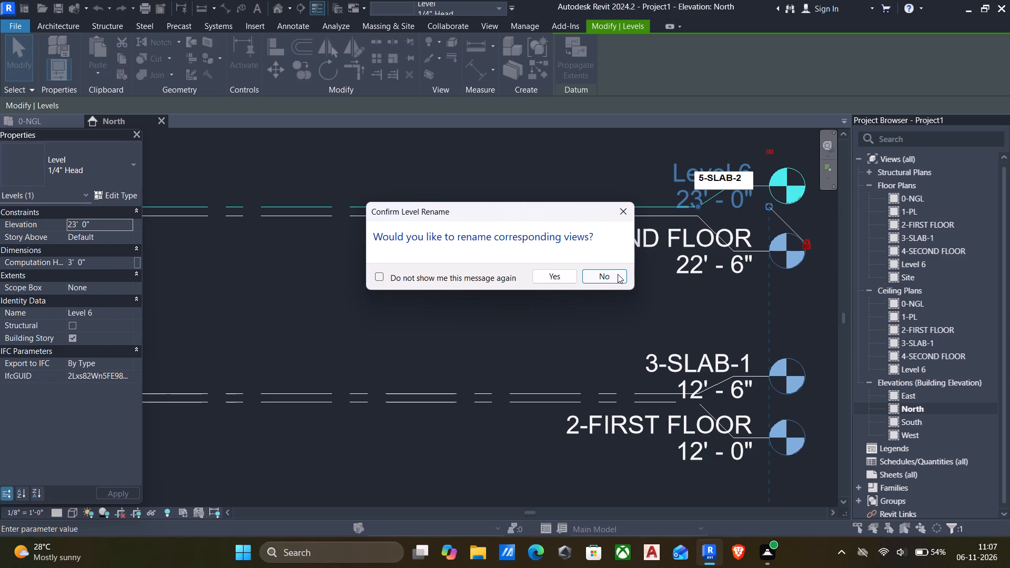
{"action": "left_click", "coordinate": [549, 273]}
Set the Level tool's plan view types to Ceiling Plan and Floor Plan only, excluding Structural Plan, and exit without placing a level.
{"action": "scroll", "coordinate": [546, 272], "scroll_direction": "down", "scroll_amount": 4}
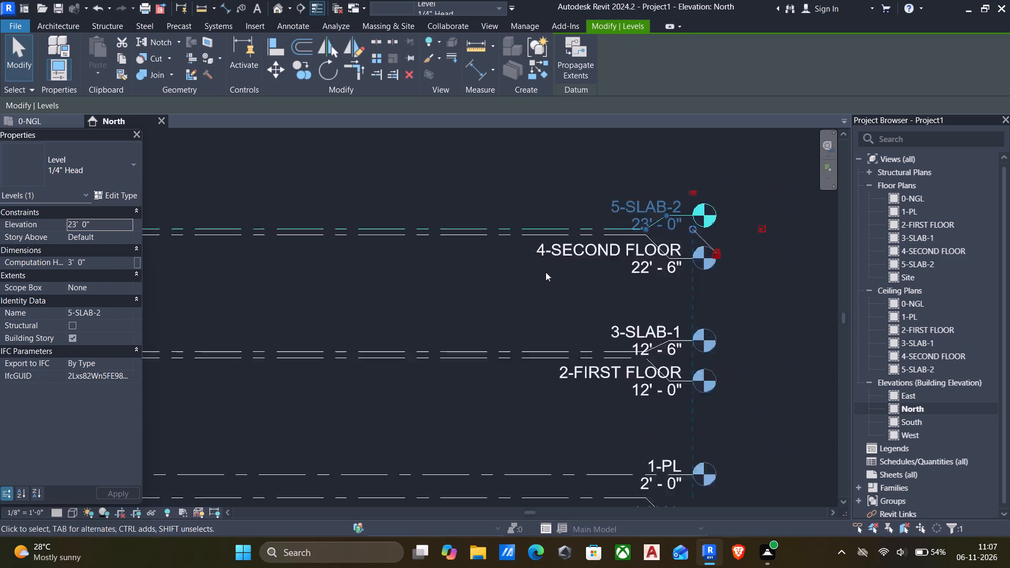
{"action": "scroll", "coordinate": [546, 272], "scroll_direction": "down", "scroll_amount": 5}
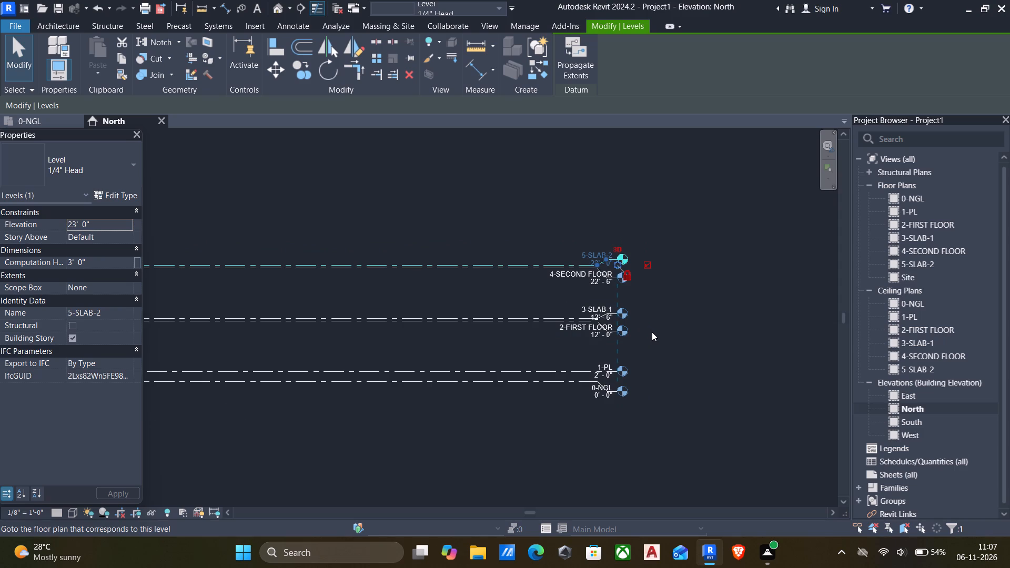
{"action": "scroll", "coordinate": [663, 332], "scroll_direction": "down", "scroll_amount": 1}
{"action": "middle_click_drag", "start_coordinate": [670, 332], "coordinate": [728, 269]}
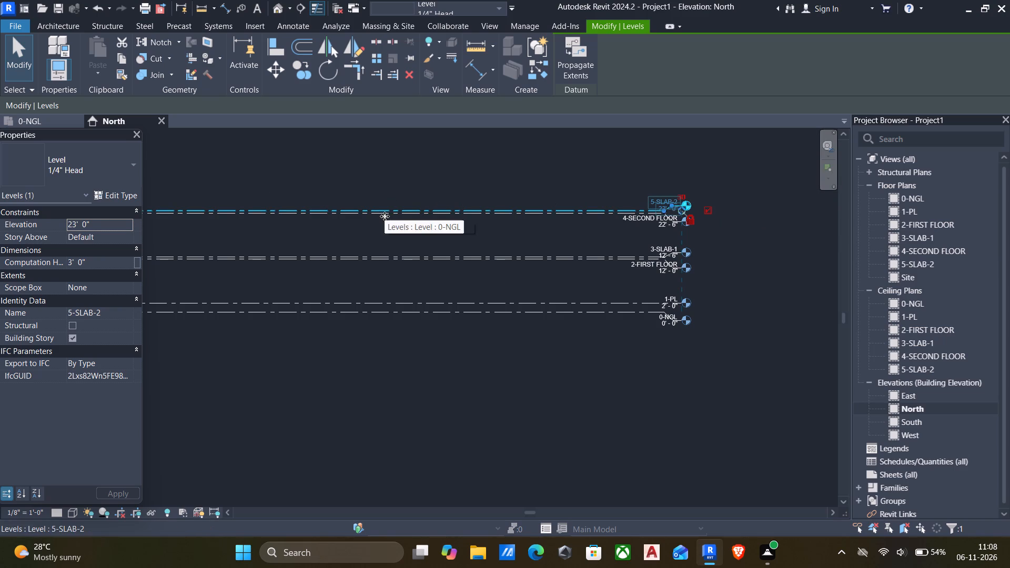
{"action": "type", "text": "LL"}
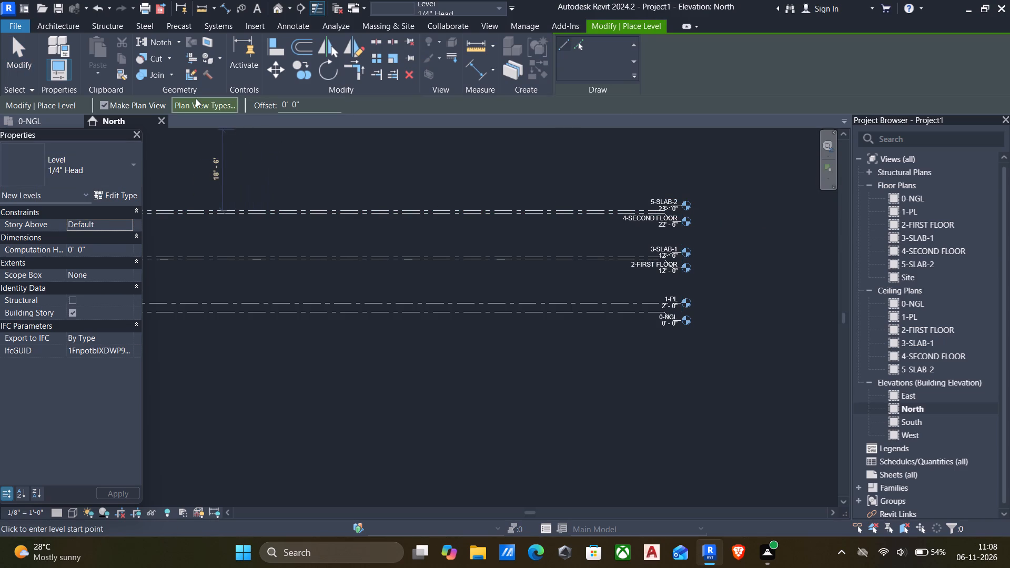
{"action": "left_click", "coordinate": [196, 98]}
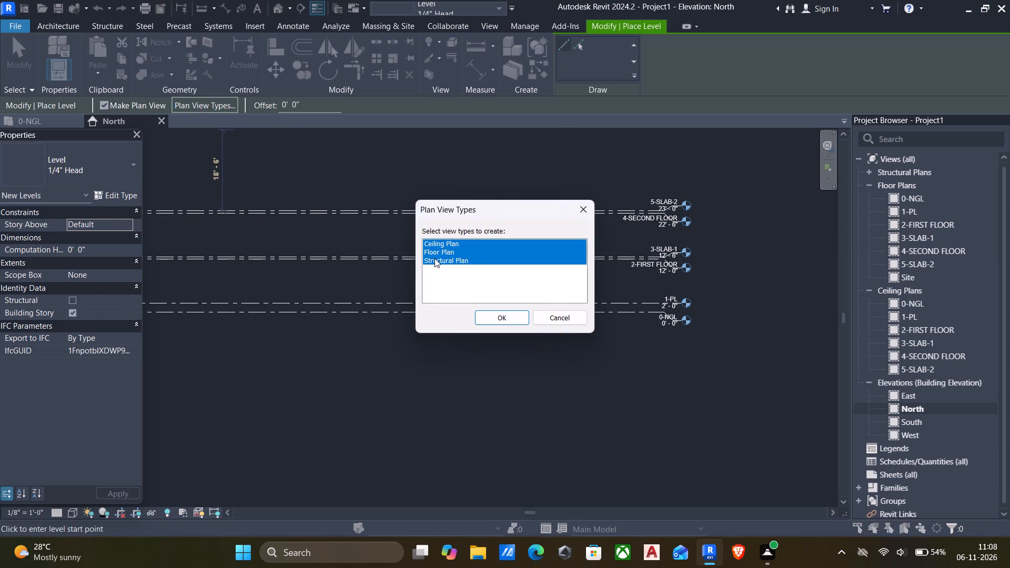
{"action": "left_click", "coordinate": [437, 260]}
{"action": "left_click", "coordinate": [496, 316]}
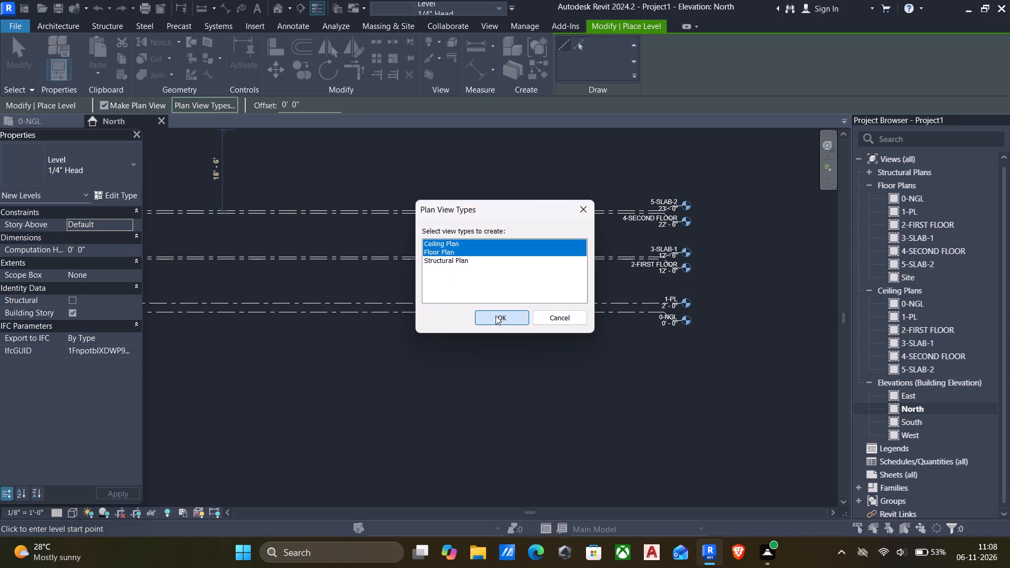
{"action": "key", "text": "Escape"}
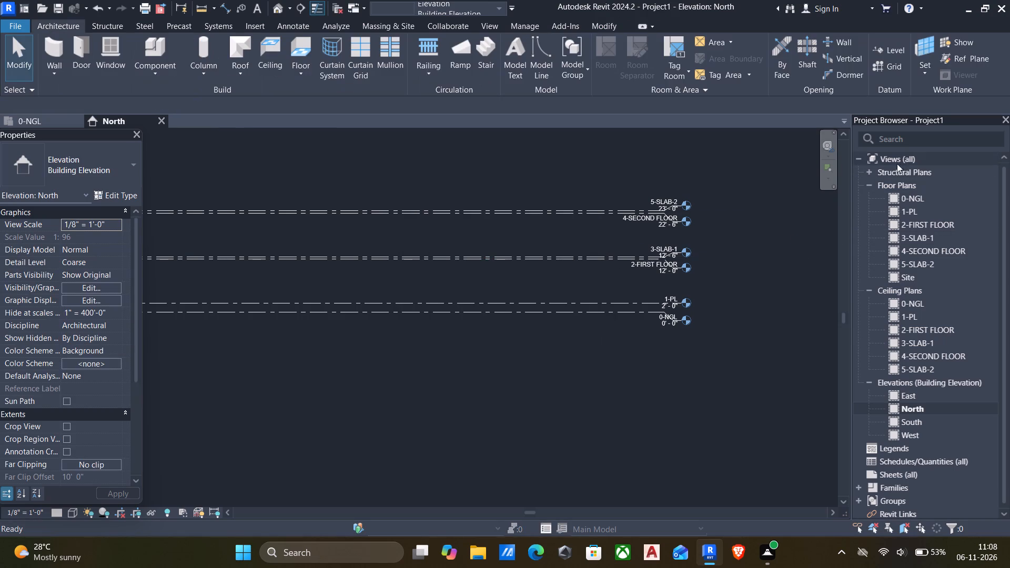
Check the views listed under Structural Plans and review the named levels in the North elevation.
{"action": "left_click", "coordinate": [865, 171]}
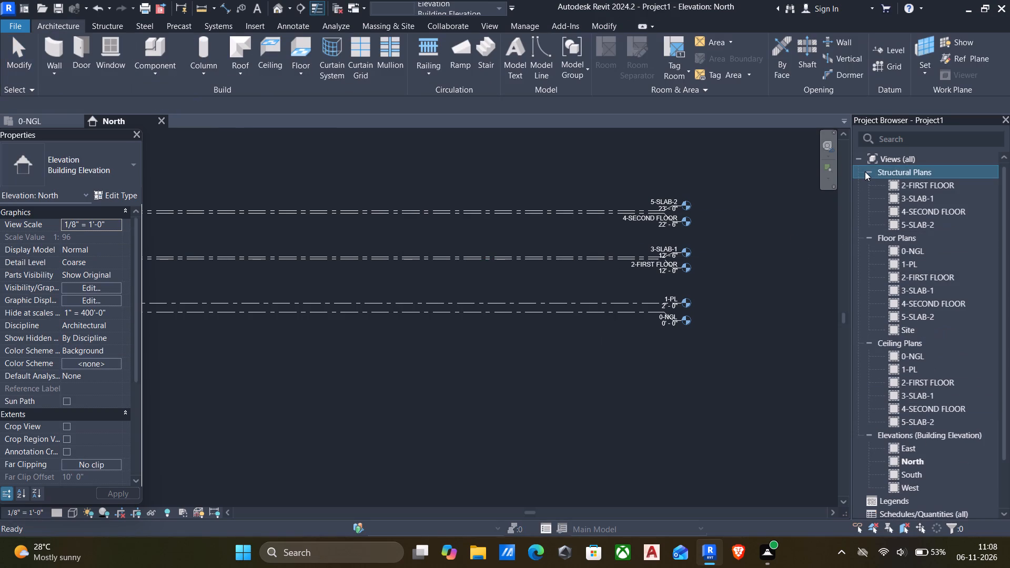
{"action": "left_click", "coordinate": [865, 171]}
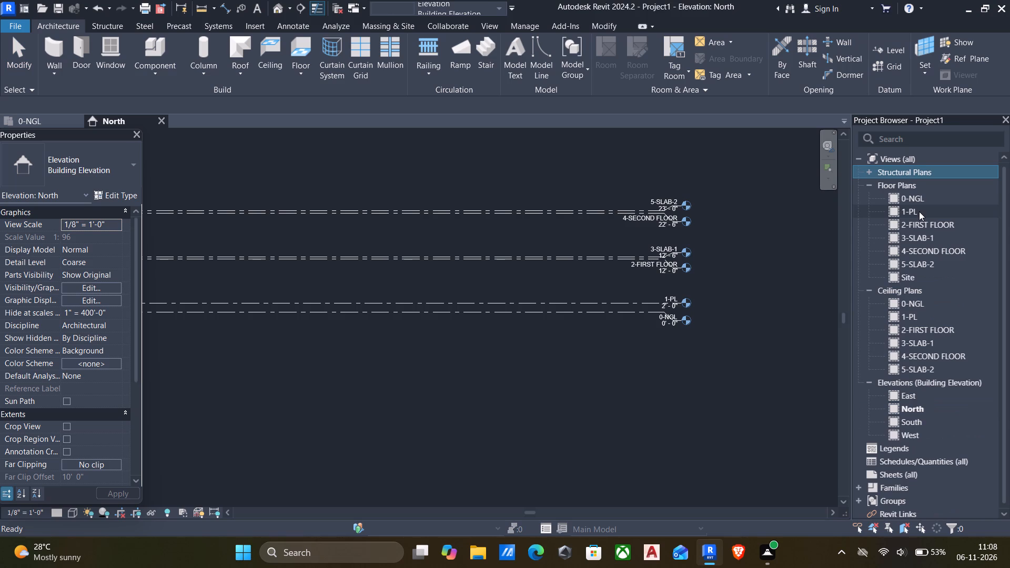
{"action": "scroll", "coordinate": [691, 285], "scroll_direction": "down", "scroll_amount": 4}
{"action": "middle_click_drag", "start_coordinate": [781, 335], "coordinate": [740, 305]}
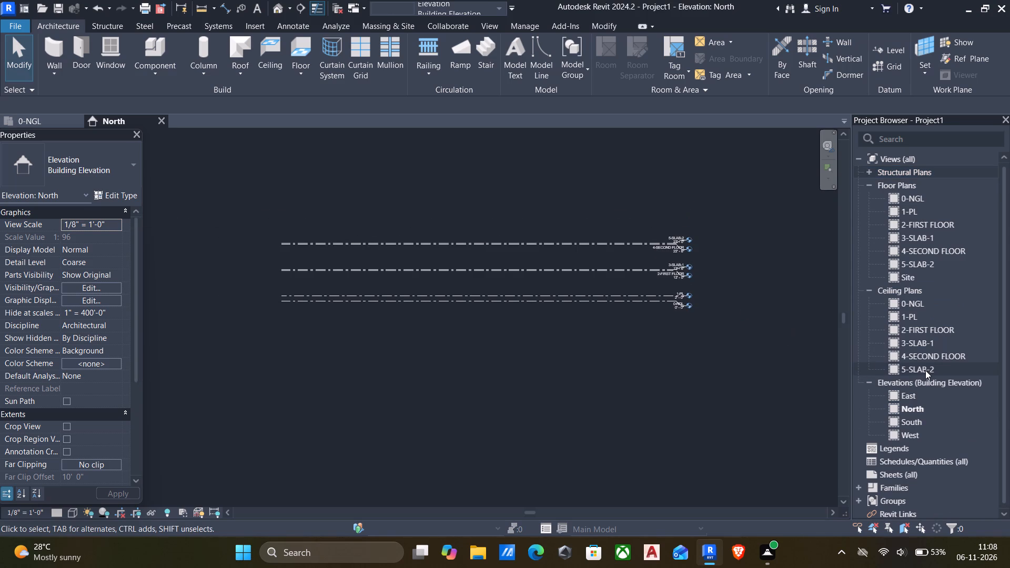
{"action": "scroll", "coordinate": [683, 255], "scroll_direction": "up", "scroll_amount": 6}
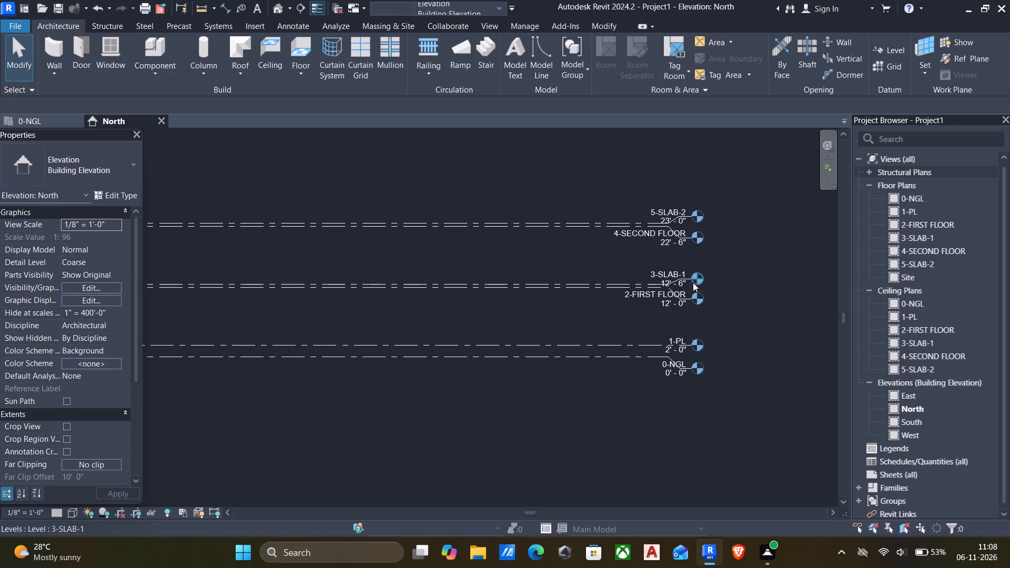
{"action": "scroll", "coordinate": [693, 282], "scroll_direction": "up", "scroll_amount": 4}
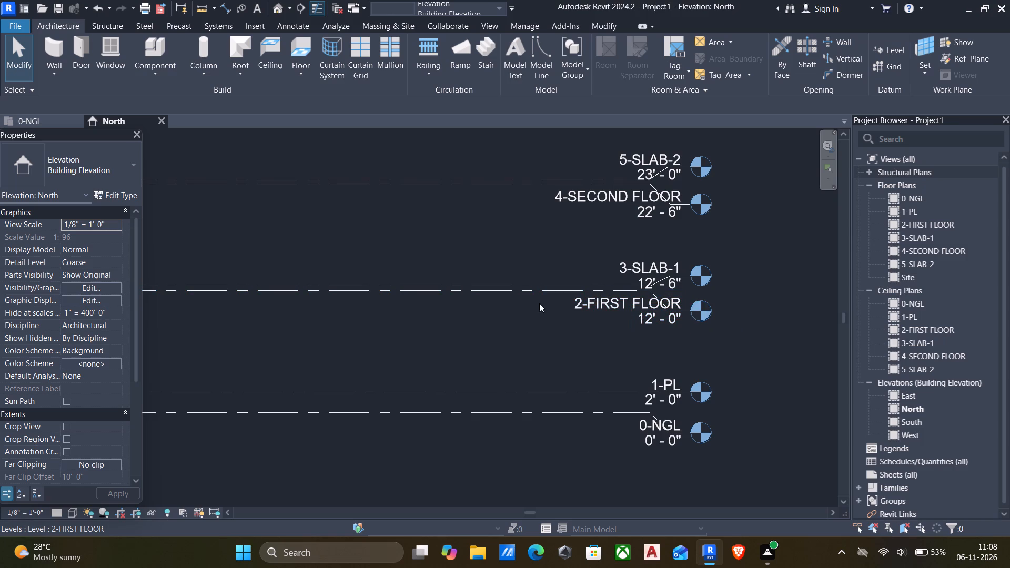
{"action": "scroll", "coordinate": [509, 307], "scroll_direction": "down", "scroll_amount": 4}
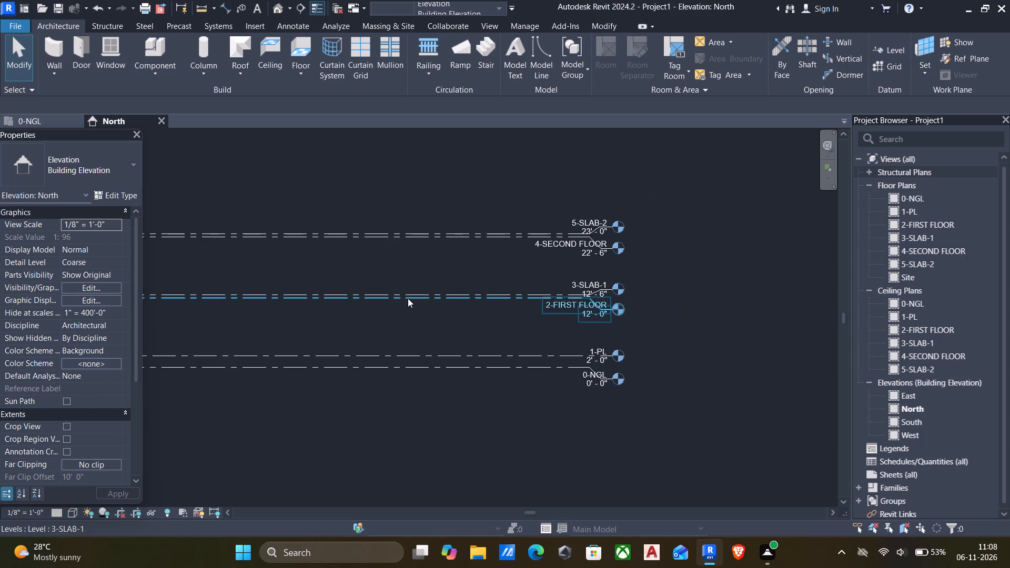
Examine the level lines and their spacing in the North elevation.
{"action": "left_click", "coordinate": [408, 298]}
{"action": "scroll", "coordinate": [406, 303], "scroll_direction": "down", "scroll_amount": 4}
{"action": "scroll", "coordinate": [261, 307], "scroll_direction": "down", "scroll_amount": 5}
{"action": "middle_click_drag", "start_coordinate": [262, 307], "coordinate": [406, 313]}
{"action": "scroll", "coordinate": [406, 313], "scroll_direction": "up", "scroll_amount": 1}
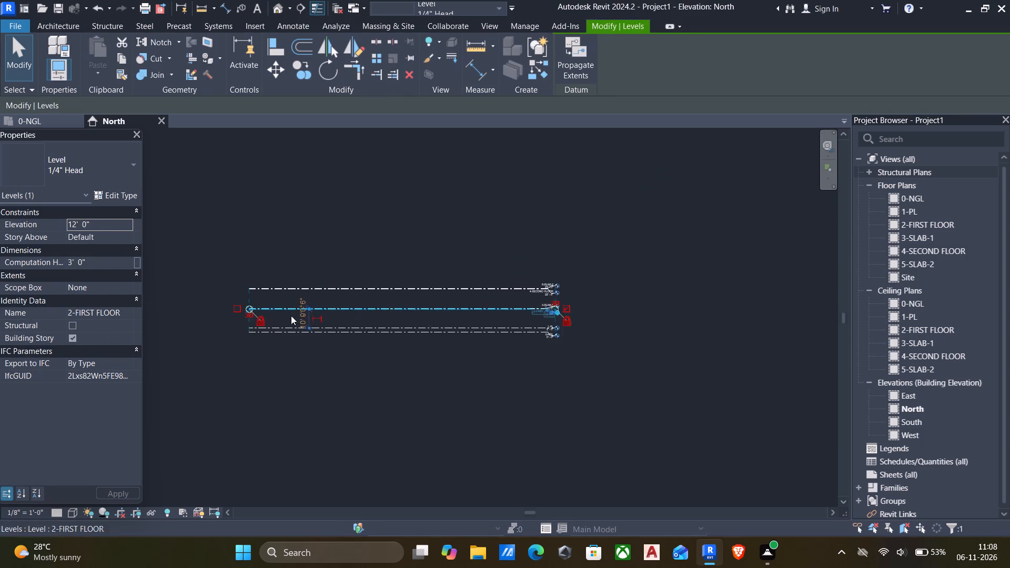
{"action": "scroll", "coordinate": [237, 315], "scroll_direction": "up", "scroll_amount": 6}
{"action": "scroll", "coordinate": [387, 326], "scroll_direction": "up", "scroll_amount": 4}
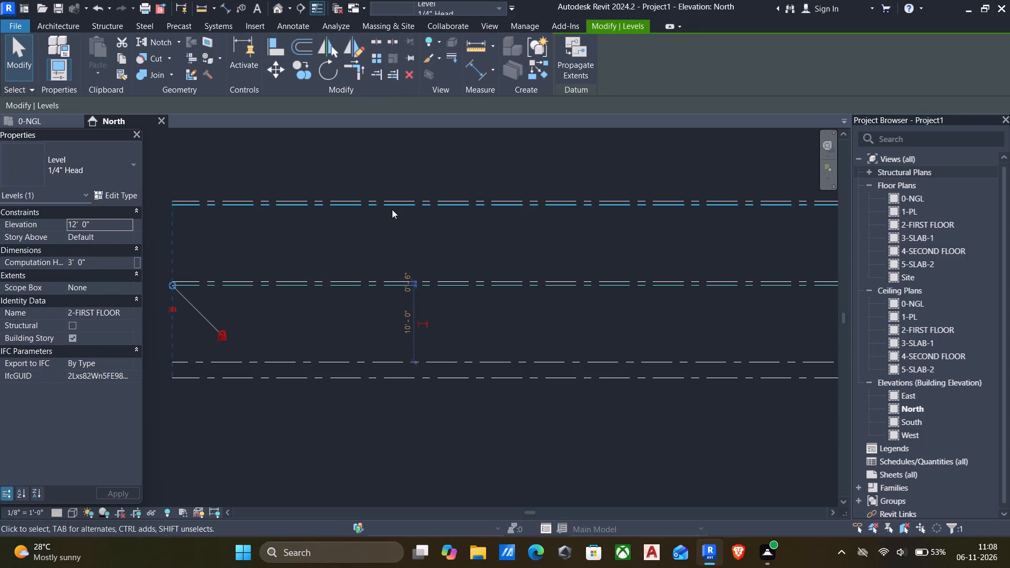
{"action": "left_click", "coordinate": [392, 209]}
{"action": "left_click", "coordinate": [366, 237]}
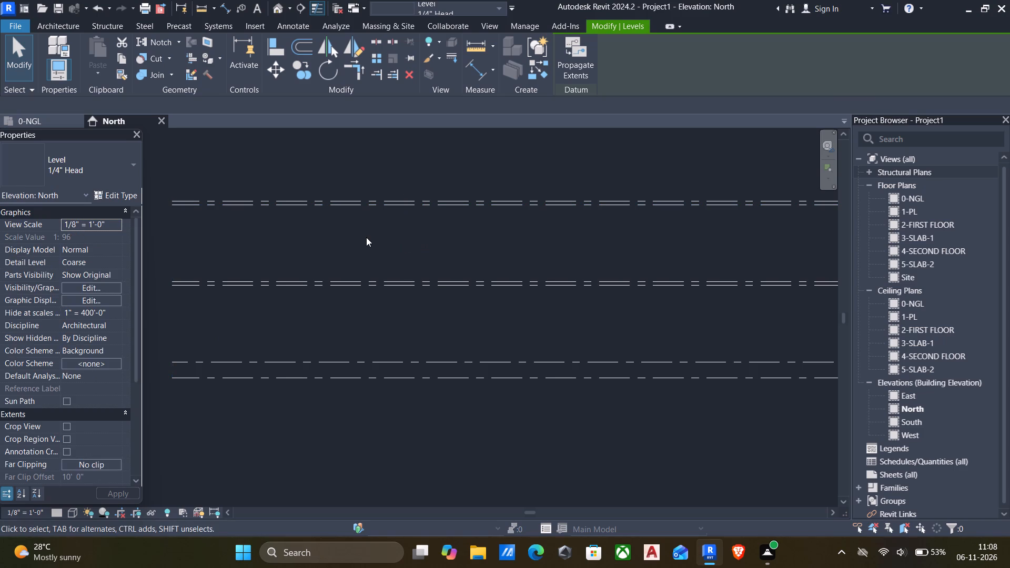
In the 0-NGL floor plan, start the Wall tool and duplicate the Generic - 8" wall type as 9" WALL.
{"action": "double_click", "coordinate": [890, 197]}
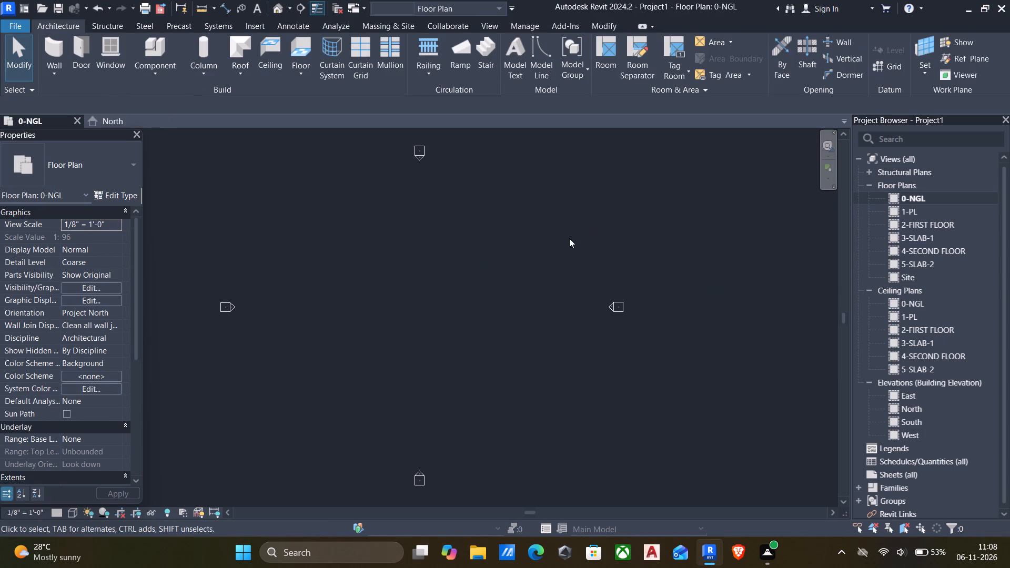
{"action": "middle_click_drag", "start_coordinate": [573, 239], "coordinate": [630, 246]}
{"action": "type", "text": "WA"}
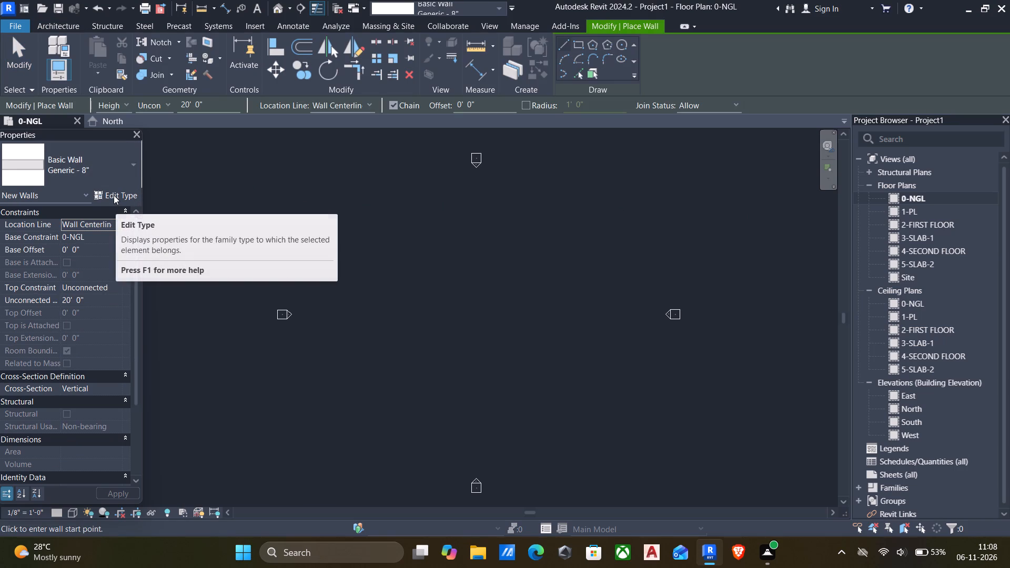
{"action": "left_click", "coordinate": [114, 195]}
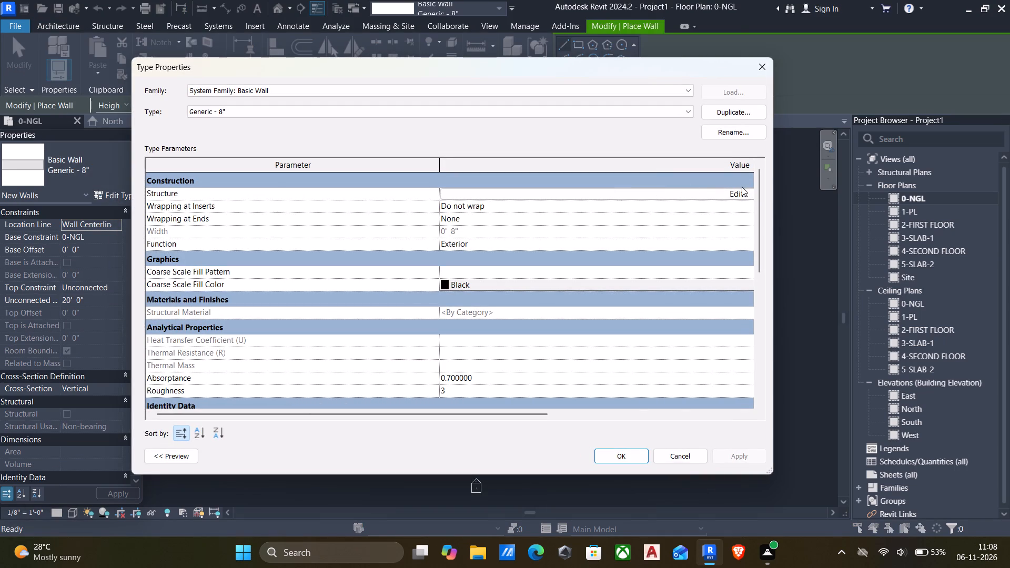
{"action": "left_click", "coordinate": [734, 114]}
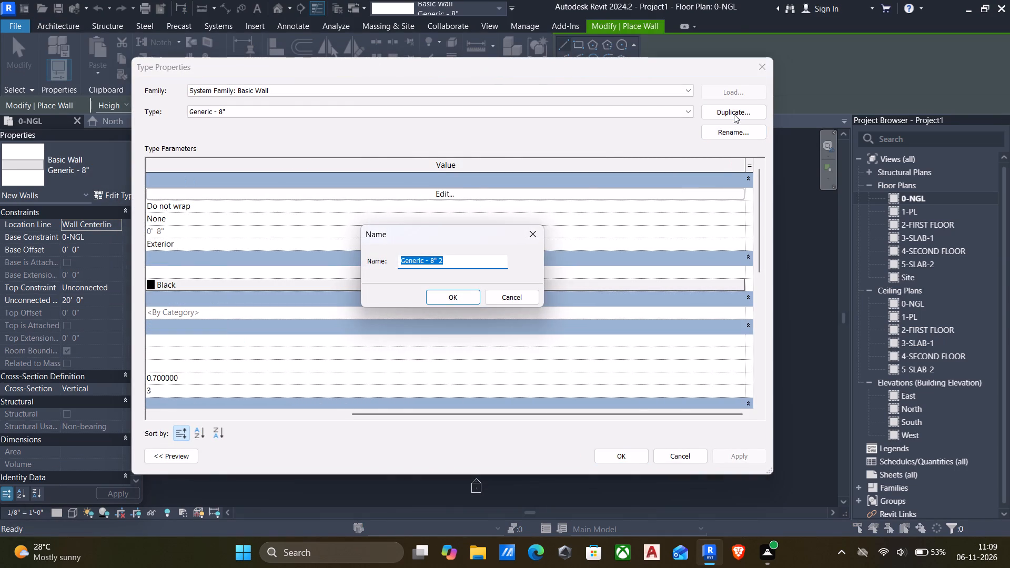
{"action": "key", "text": "BackSpace"}
{"action": "type", "text": "9\" WALL"}
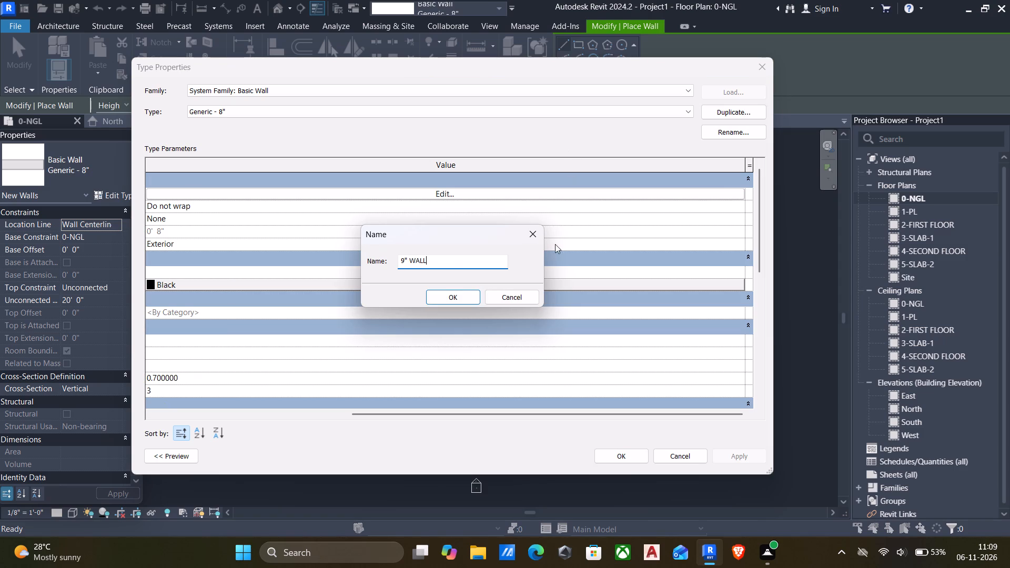
{"action": "left_click", "coordinate": [457, 293]}
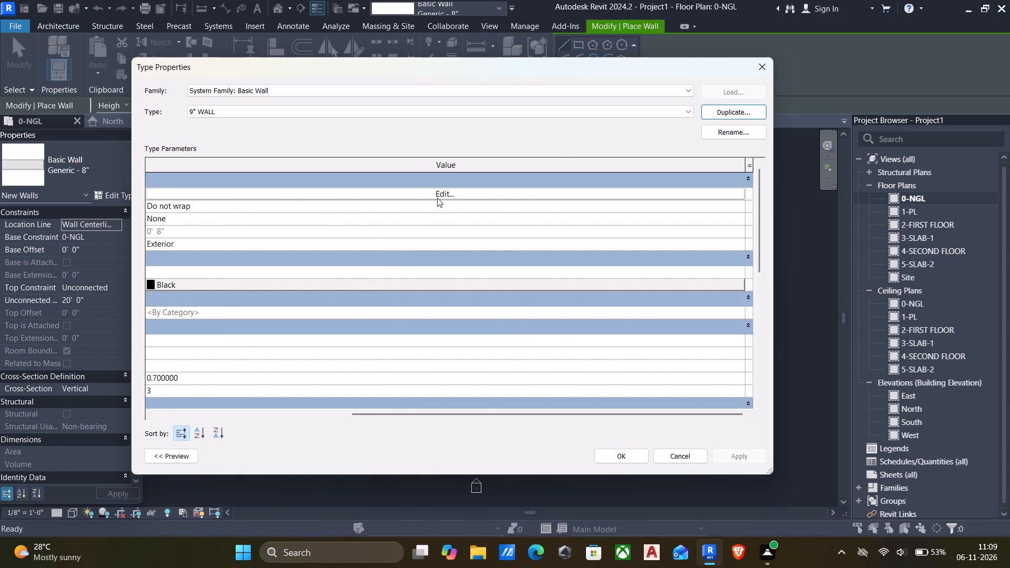
Set the thickness of the Structure [1] layer to 9" in the 9" WALL assembly.
{"action": "left_click", "coordinate": [438, 195]}
{"action": "left_click", "coordinate": [443, 195]}
{"action": "type", "text": "9\""}
{"action": "key", "text": "space"}
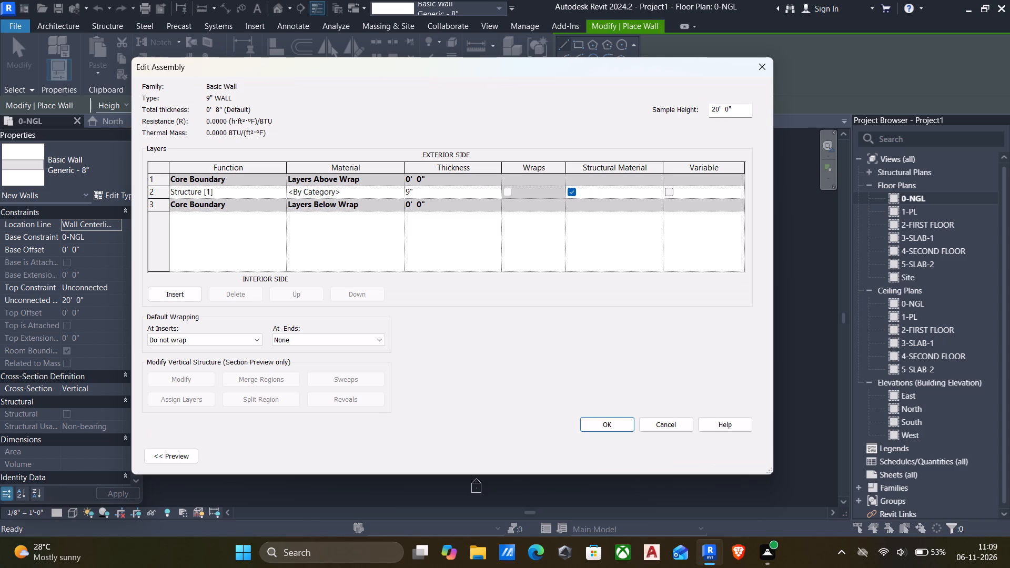
Create a new material named 00-9" MAIN WALL for the structure layer of the wall.
{"action": "left_click", "coordinate": [401, 190]}
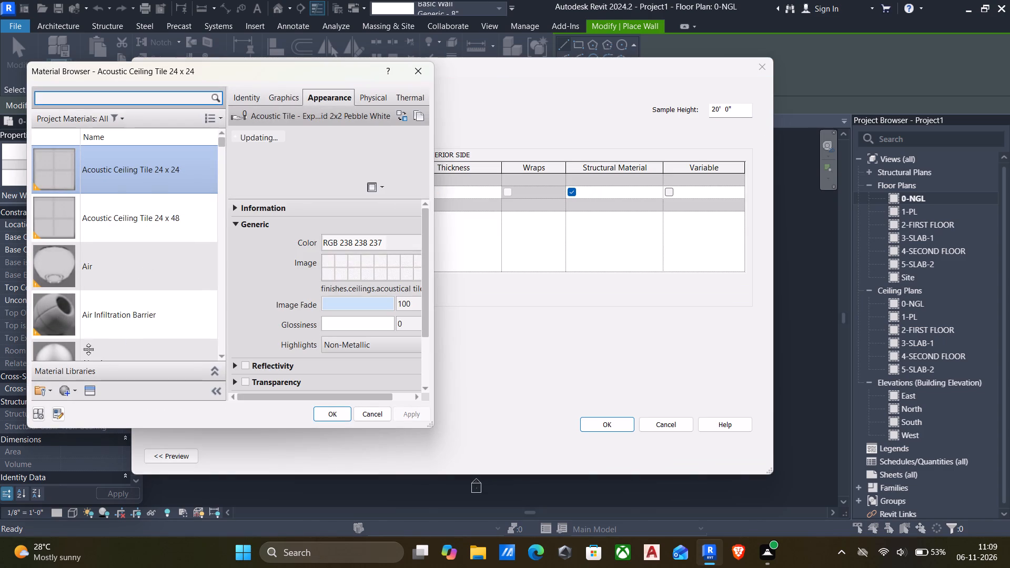
{"action": "left_click", "coordinate": [70, 387]}
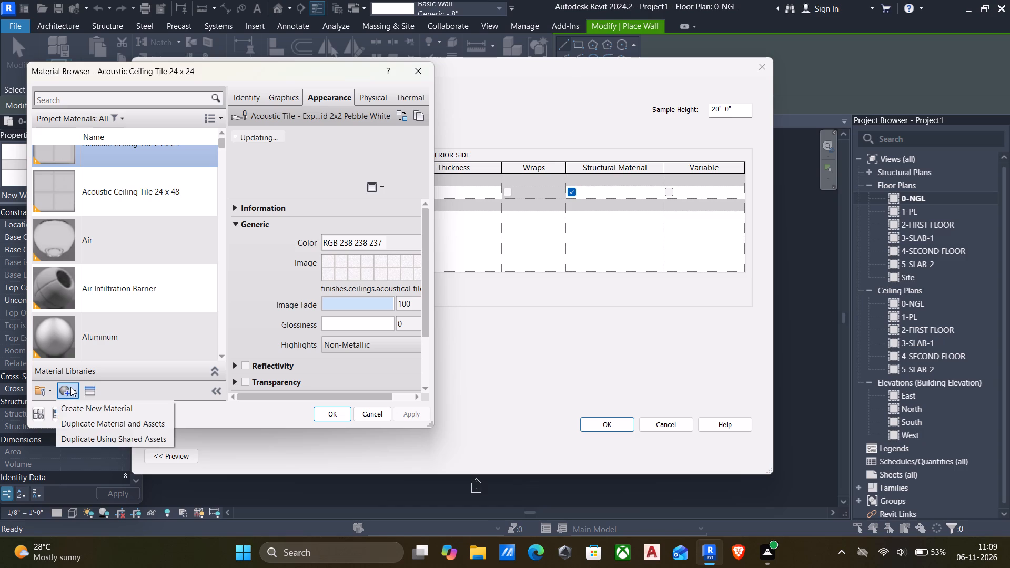
{"action": "left_click", "coordinate": [85, 408]}
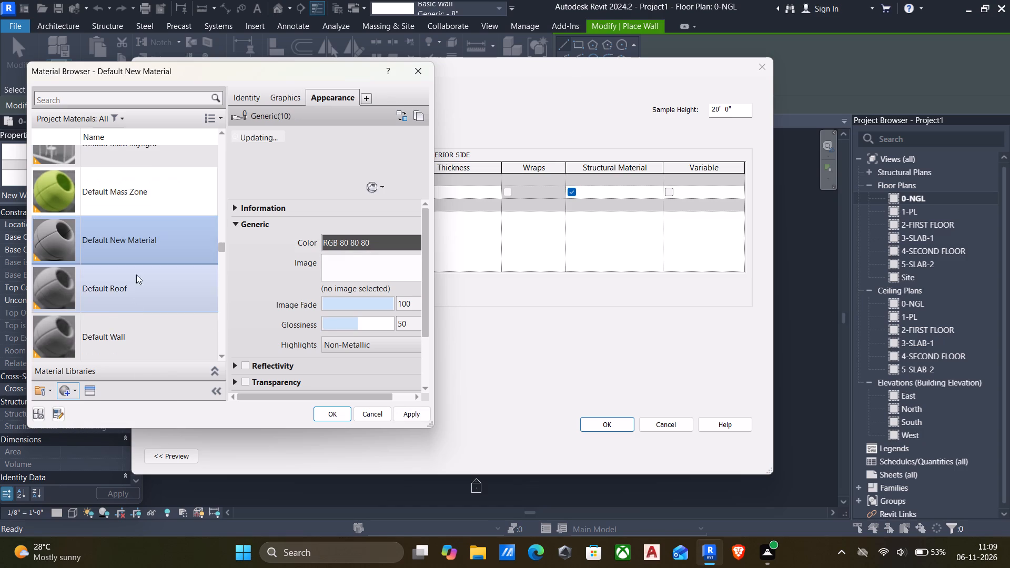
{"action": "left_click", "coordinate": [230, 99]}
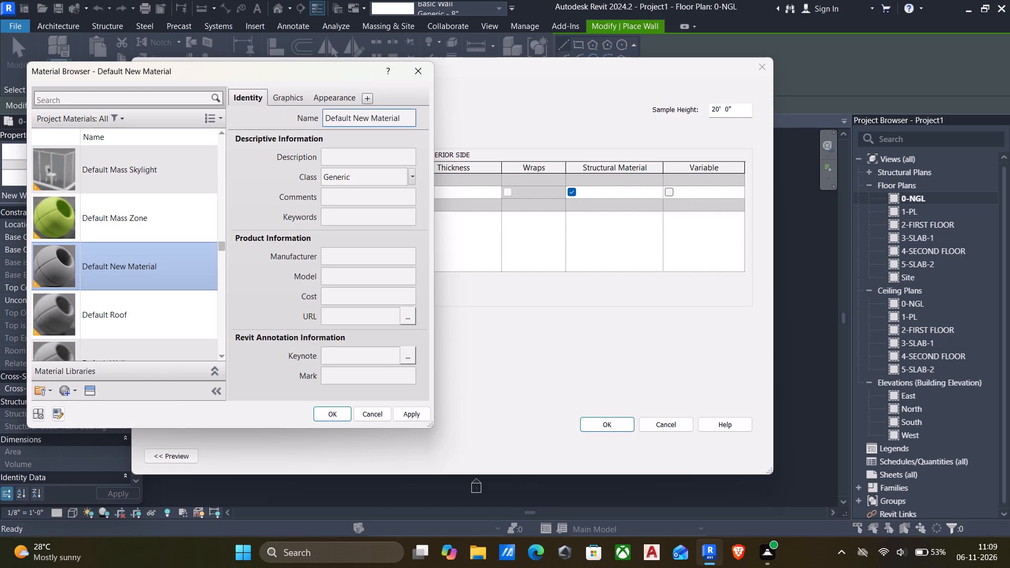
{"action": "left_click", "coordinate": [403, 118]}
{"action": "type", "text": "00-"}
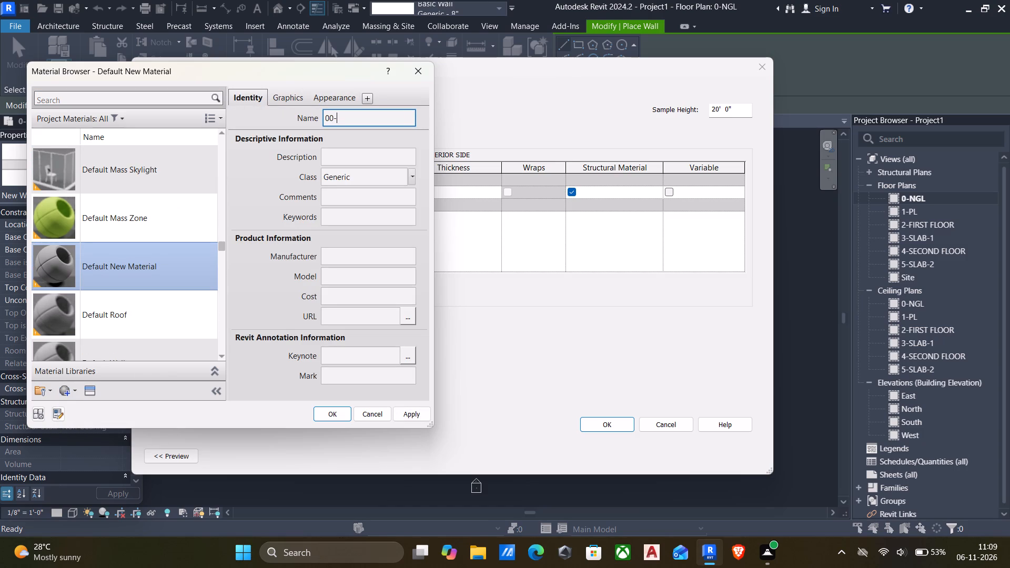
{"action": "type", "text": "9\""}
{"action": "key", "text": "space"}
{"action": "type", "text": "MAIN WALL"}
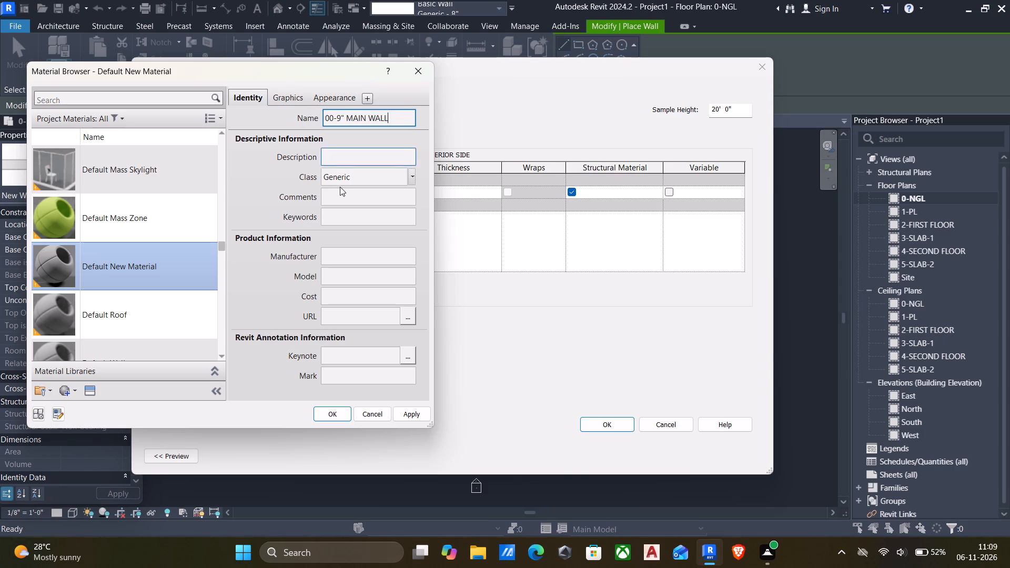
{"action": "left_click", "coordinate": [410, 416]}
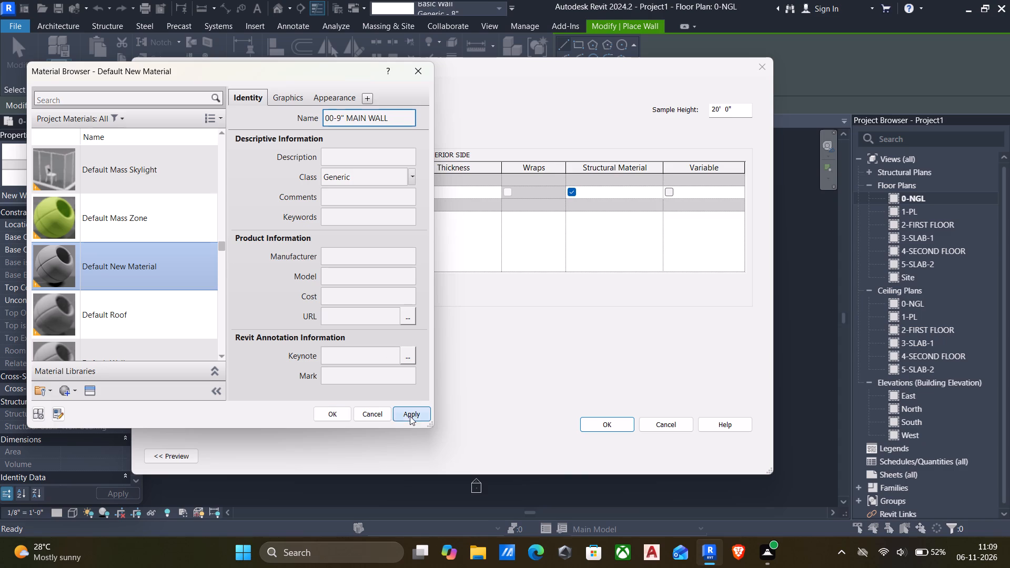
Give the 00-9" MAIN WALL material the glossy White Wall Paint appearance asset and assign the material to the structure layer.
{"action": "left_click", "coordinate": [88, 386]}
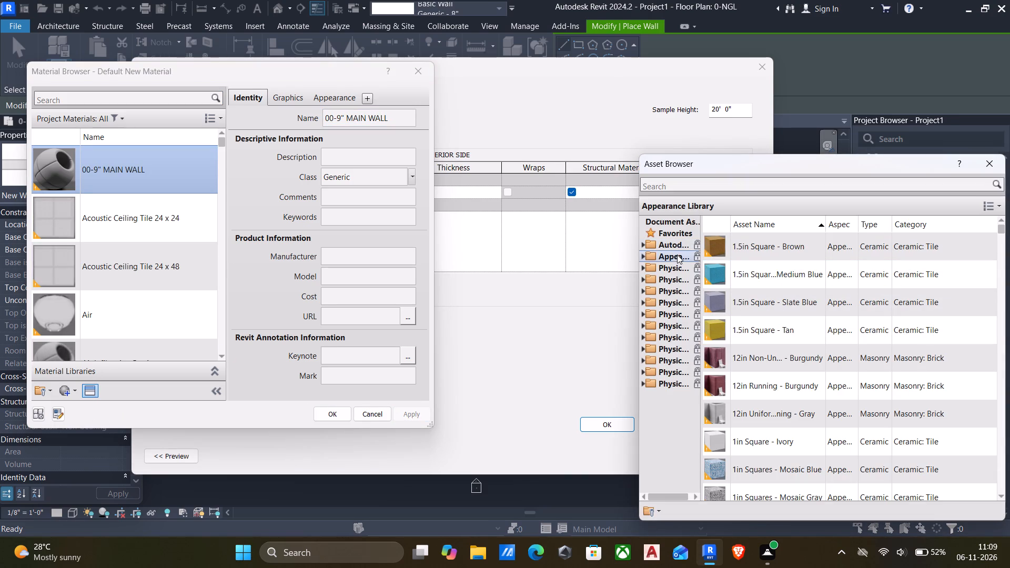
{"action": "double_click", "coordinate": [678, 255]}
{"action": "scroll", "coordinate": [666, 351], "scroll_direction": "down", "scroll_amount": 10}
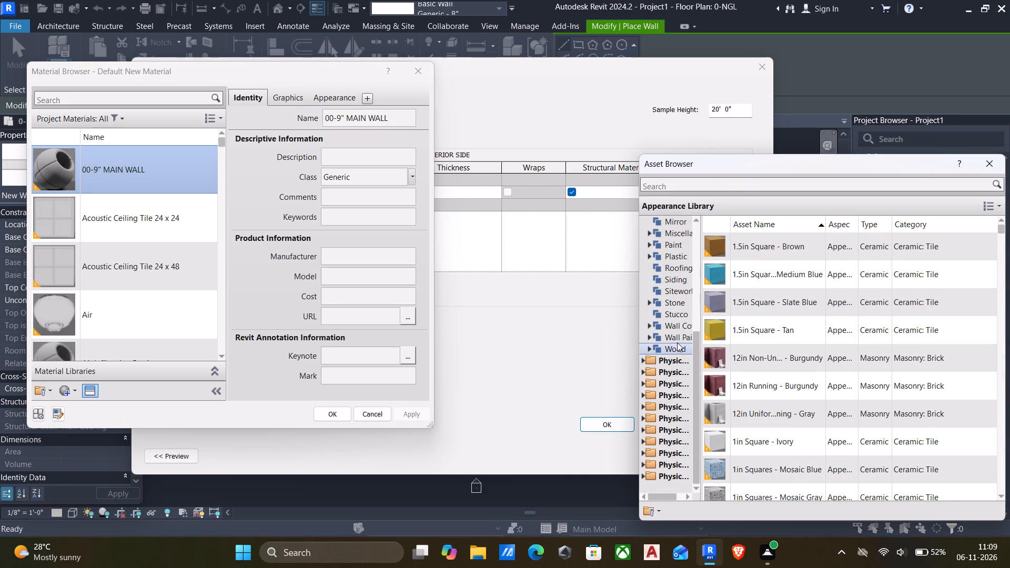
{"action": "double_click", "coordinate": [677, 341]}
{"action": "scroll", "coordinate": [722, 344], "scroll_direction": "down", "scroll_amount": 20}
{"action": "scroll", "coordinate": [722, 344], "scroll_direction": "down", "scroll_amount": 9}
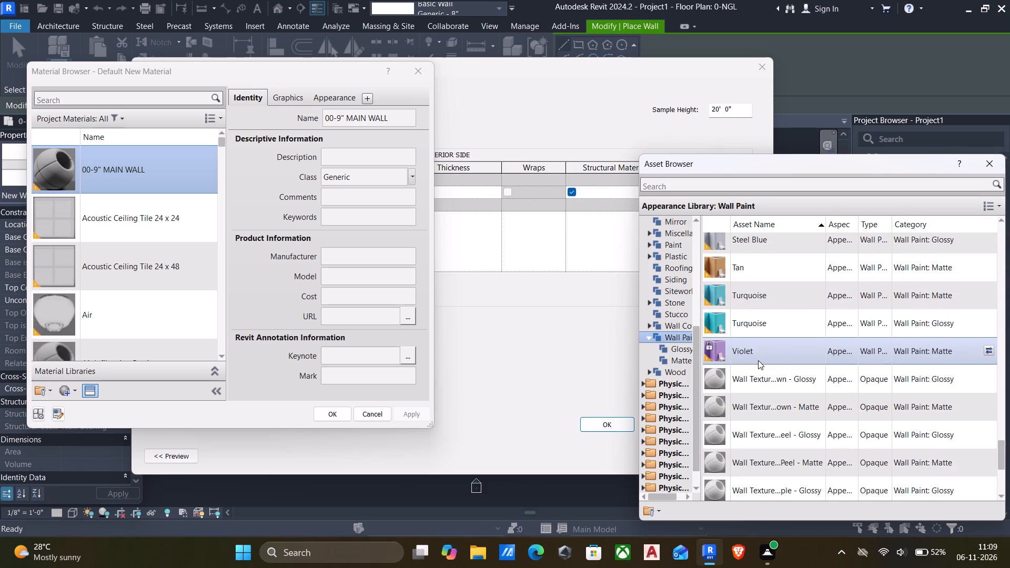
{"action": "scroll", "coordinate": [758, 360], "scroll_direction": "down", "scroll_amount": 9}
{"action": "double_click", "coordinate": [753, 407]}
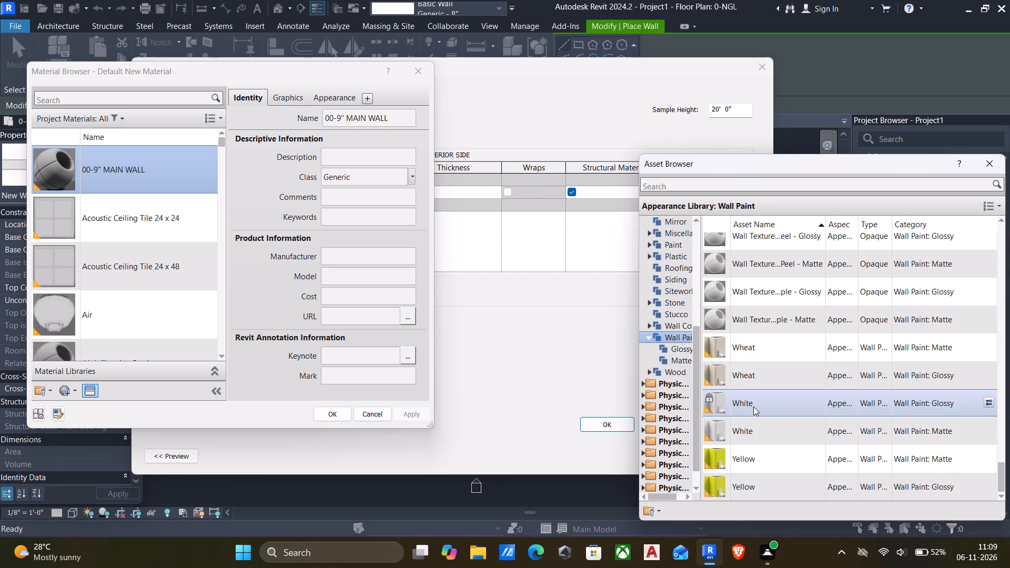
{"action": "left_click", "coordinate": [406, 417]}
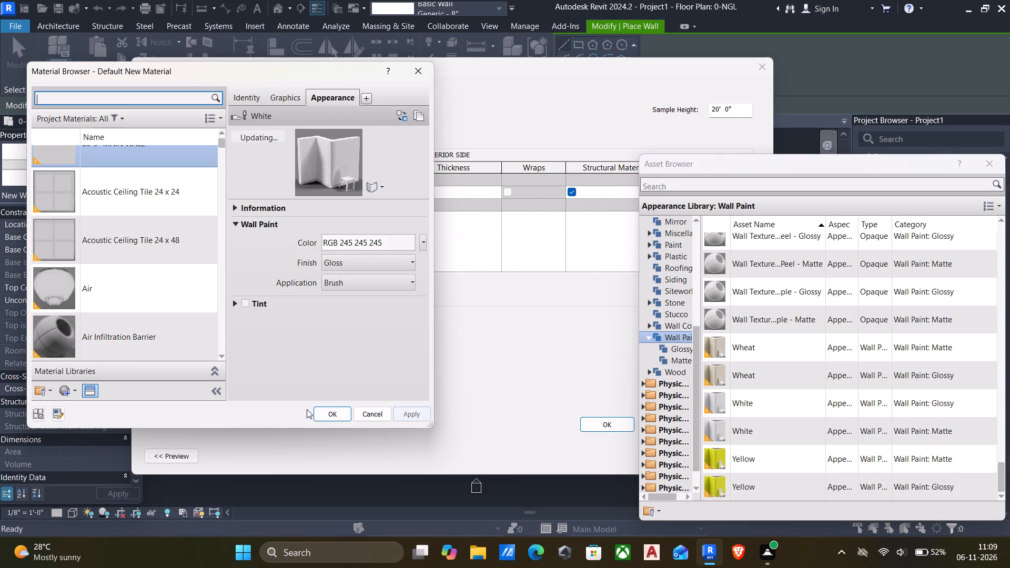
{"action": "left_click", "coordinate": [332, 413]}
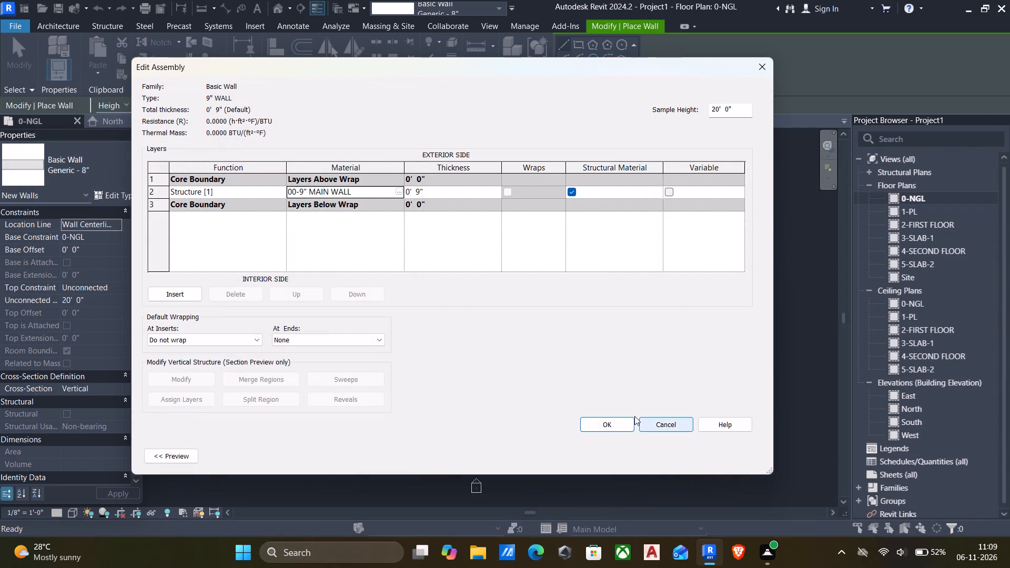
Examine the drafting fill patterns available for the cut pattern foreground of the 00-9" MAIN WALL material.
{"action": "left_click", "coordinate": [400, 191]}
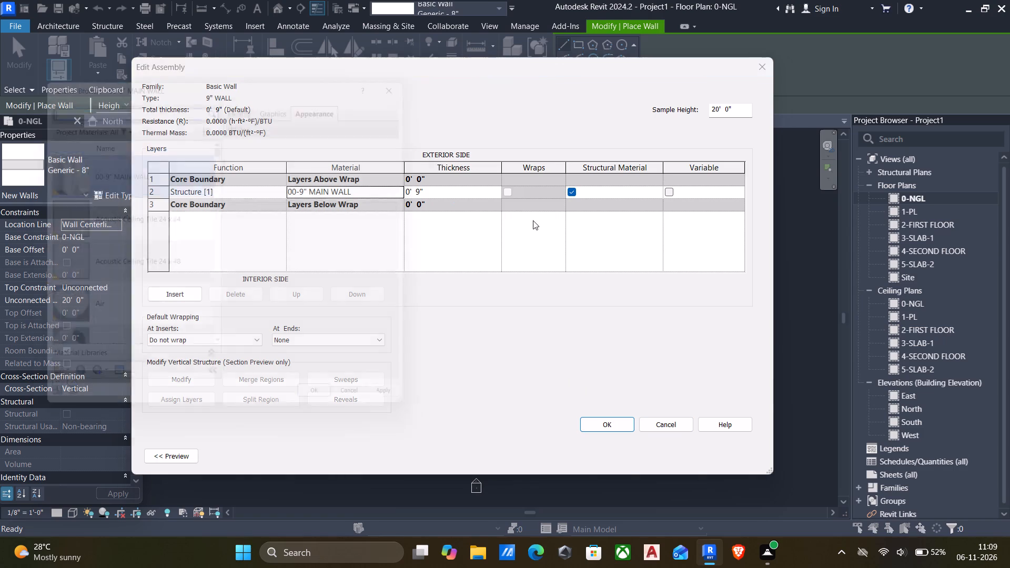
{"action": "left_click", "coordinate": [279, 100]}
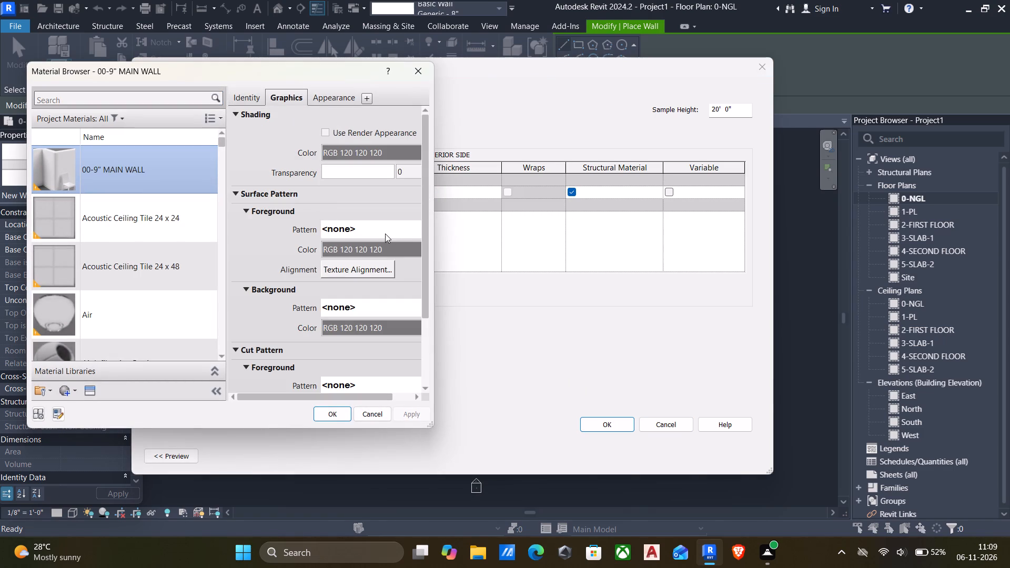
{"action": "scroll", "coordinate": [331, 280], "scroll_direction": "down", "scroll_amount": 1}
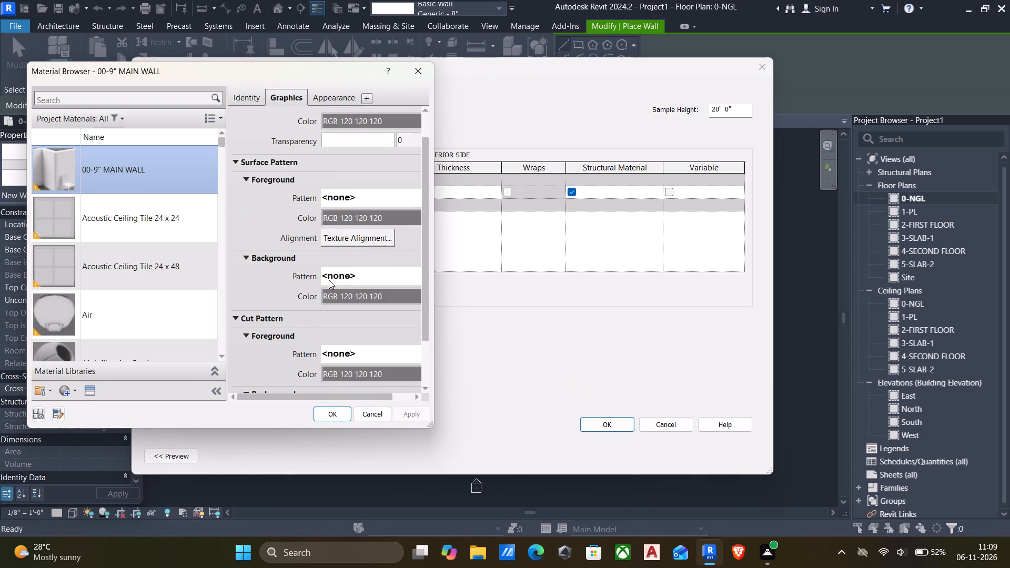
{"action": "scroll", "coordinate": [329, 280], "scroll_direction": "down", "scroll_amount": 2}
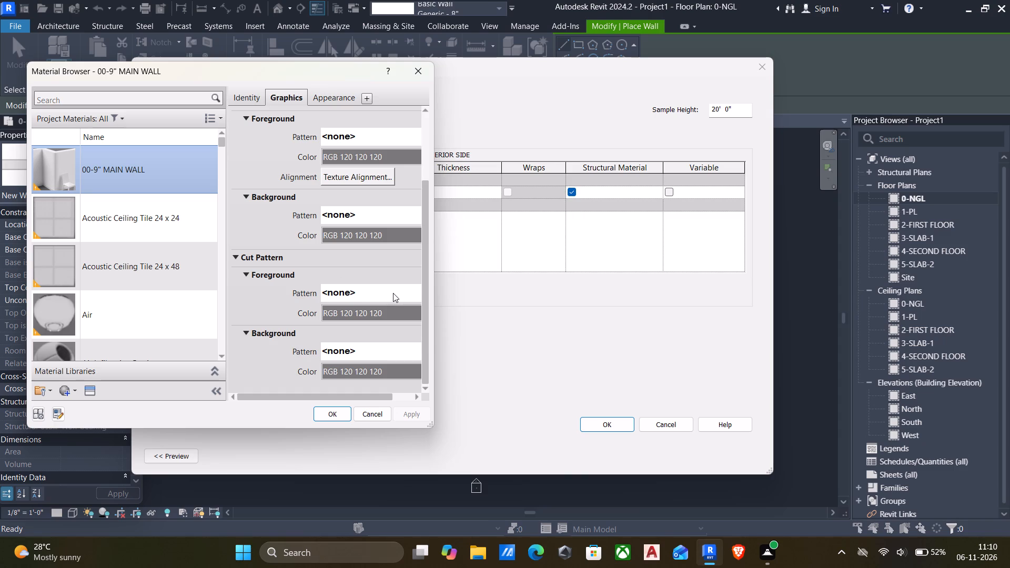
{"action": "left_click", "coordinate": [393, 293]}
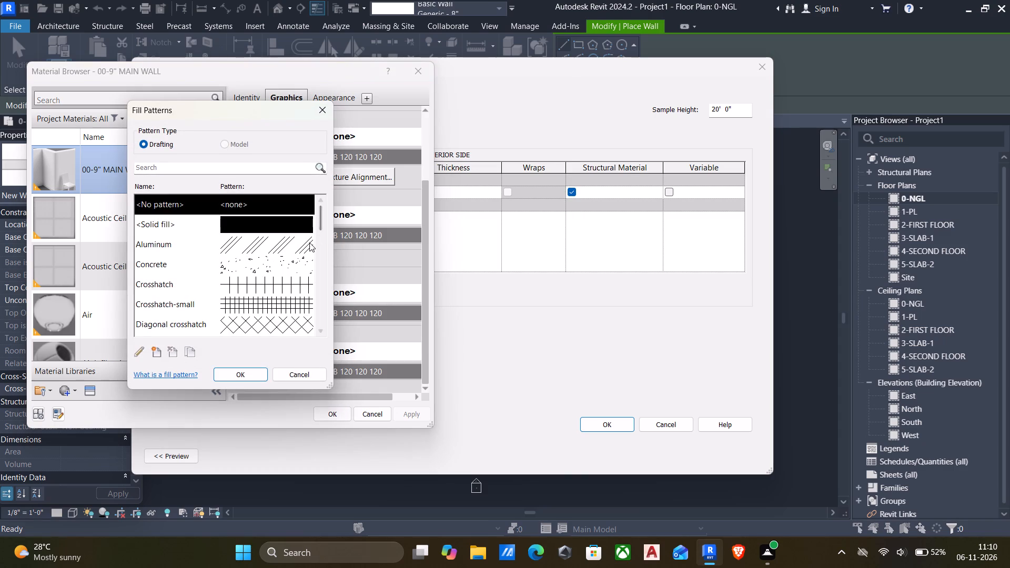
{"action": "scroll", "coordinate": [287, 246], "scroll_direction": "down", "scroll_amount": 2}
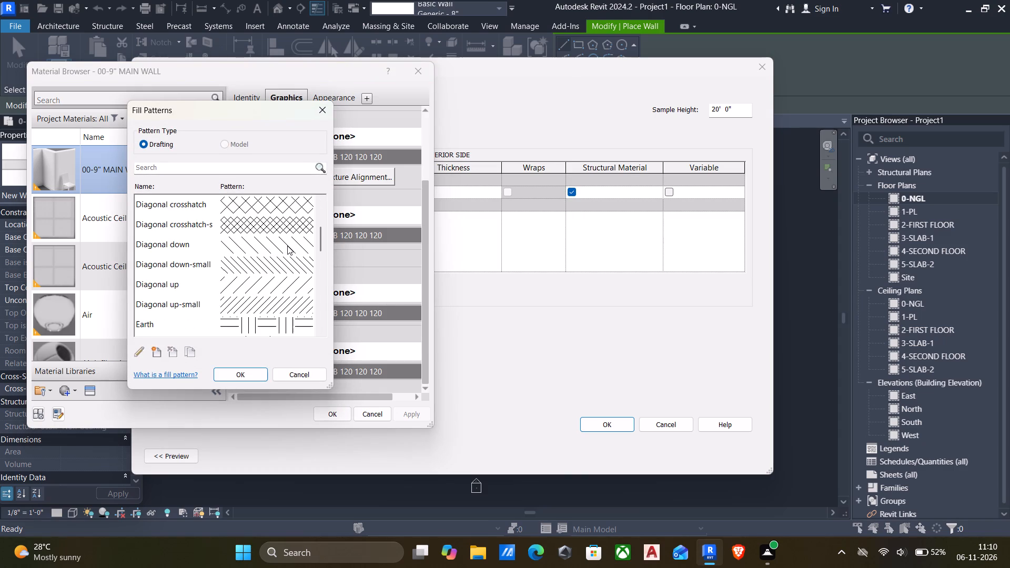
{"action": "scroll", "coordinate": [284, 276], "scroll_direction": "down", "scroll_amount": 2}
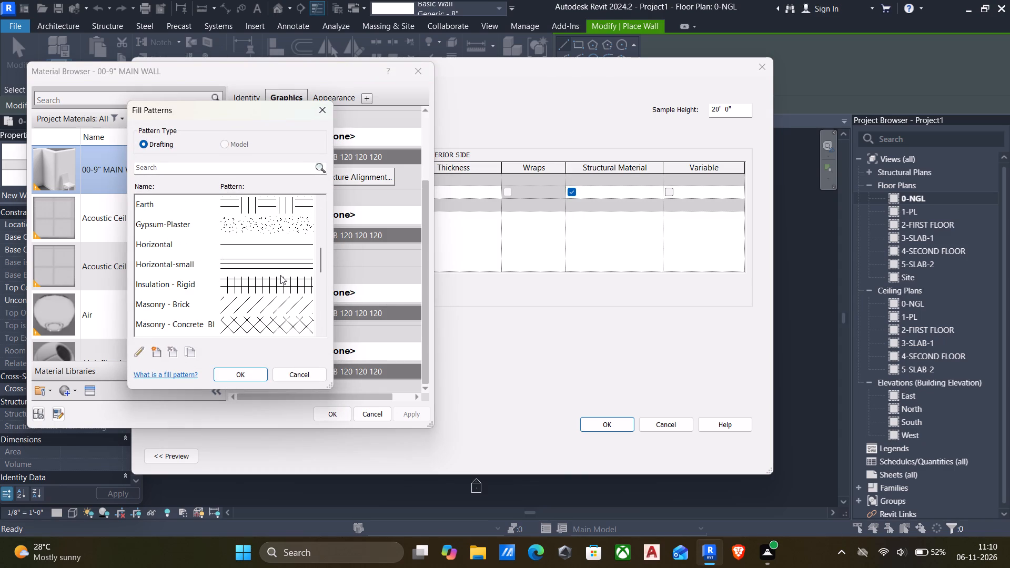
{"action": "scroll", "coordinate": [280, 275], "scroll_direction": "down", "scroll_amount": 1}
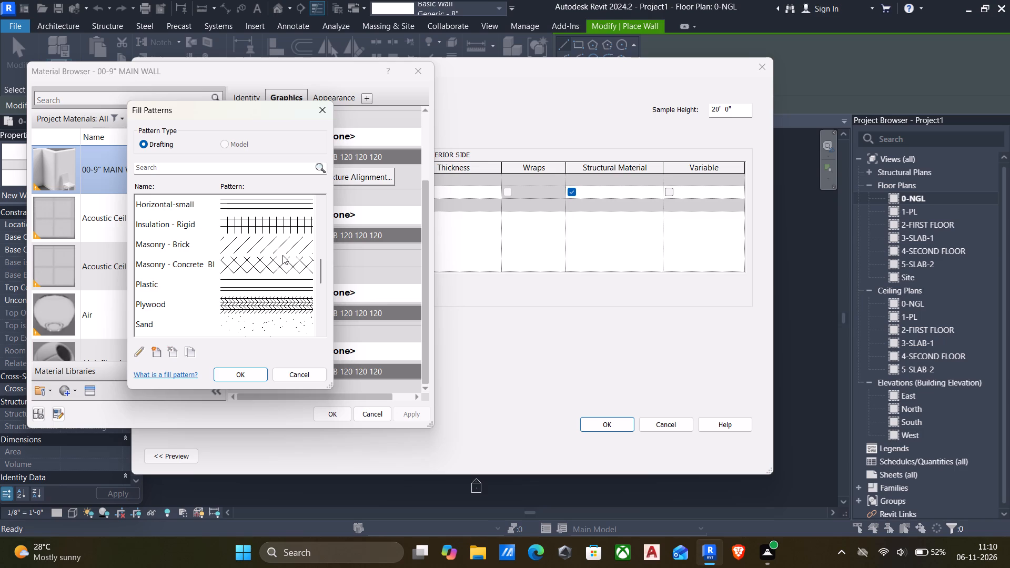
{"action": "scroll", "coordinate": [277, 274], "scroll_direction": "up", "scroll_amount": 7}
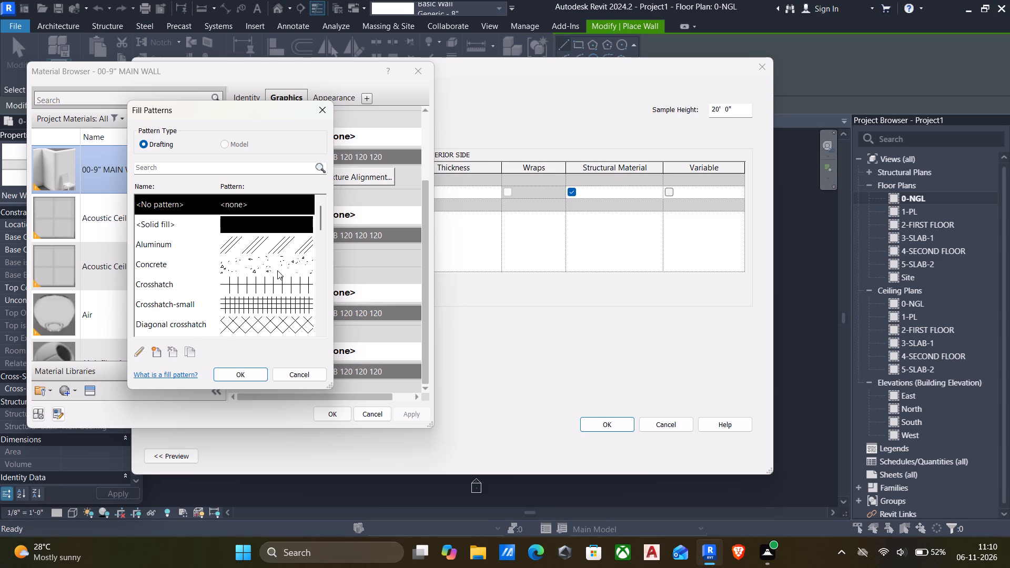
{"action": "scroll", "coordinate": [277, 270], "scroll_direction": "down", "scroll_amount": 4}
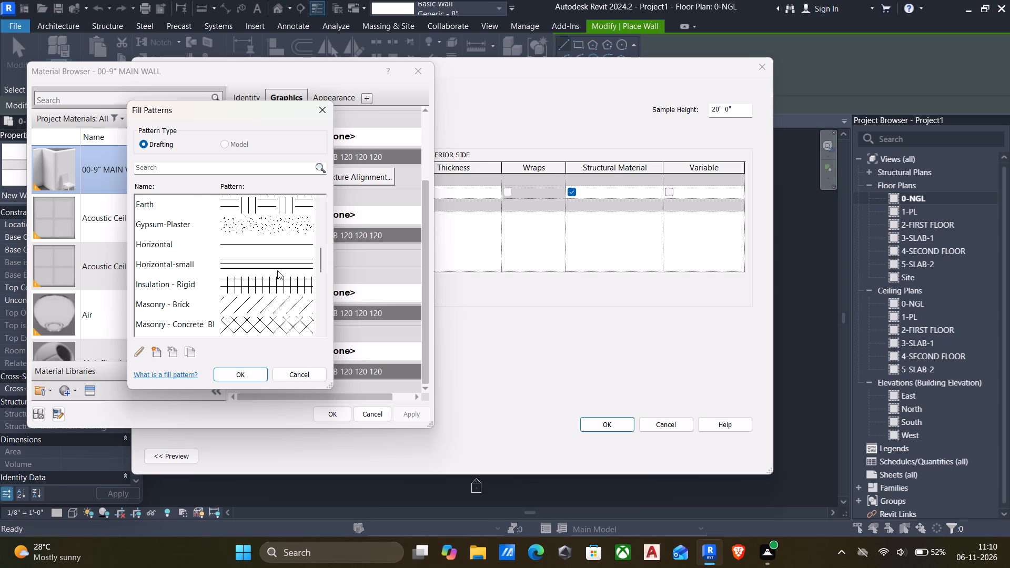
{"action": "scroll", "coordinate": [277, 270], "scroll_direction": "down", "scroll_amount": 4}
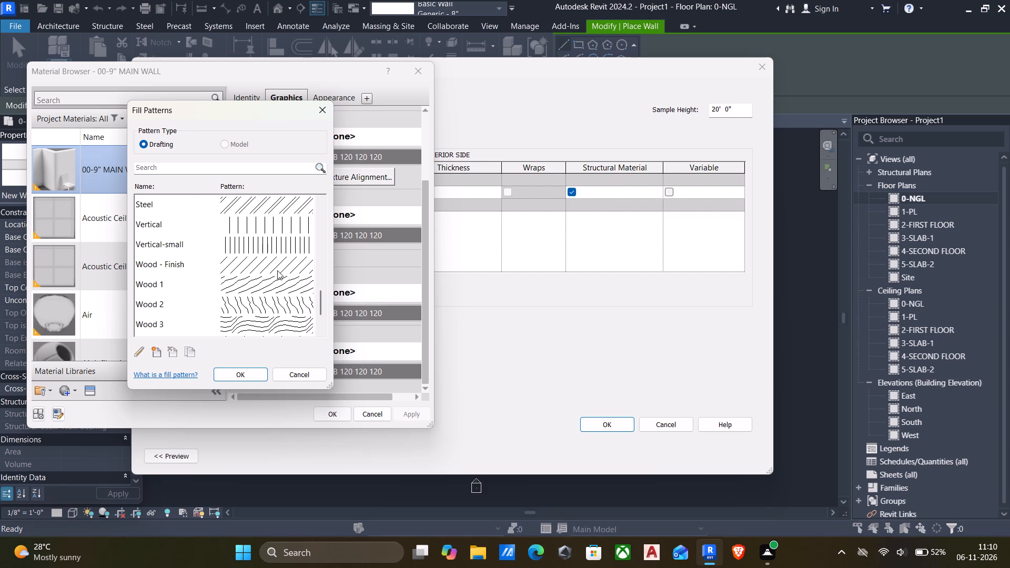
{"action": "scroll", "coordinate": [277, 270], "scroll_direction": "down", "scroll_amount": 4}
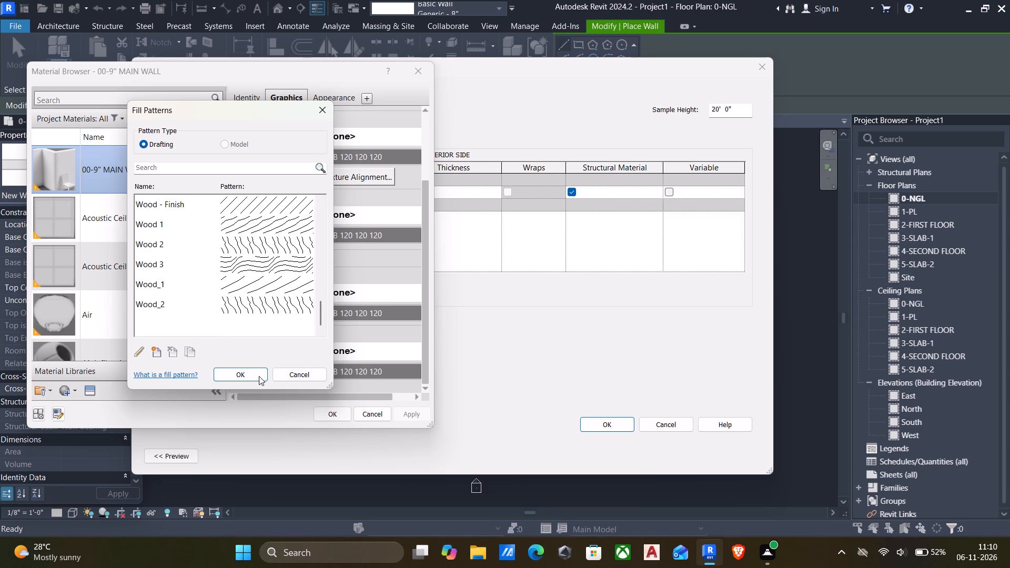
{"action": "left_click", "coordinate": [251, 369]}
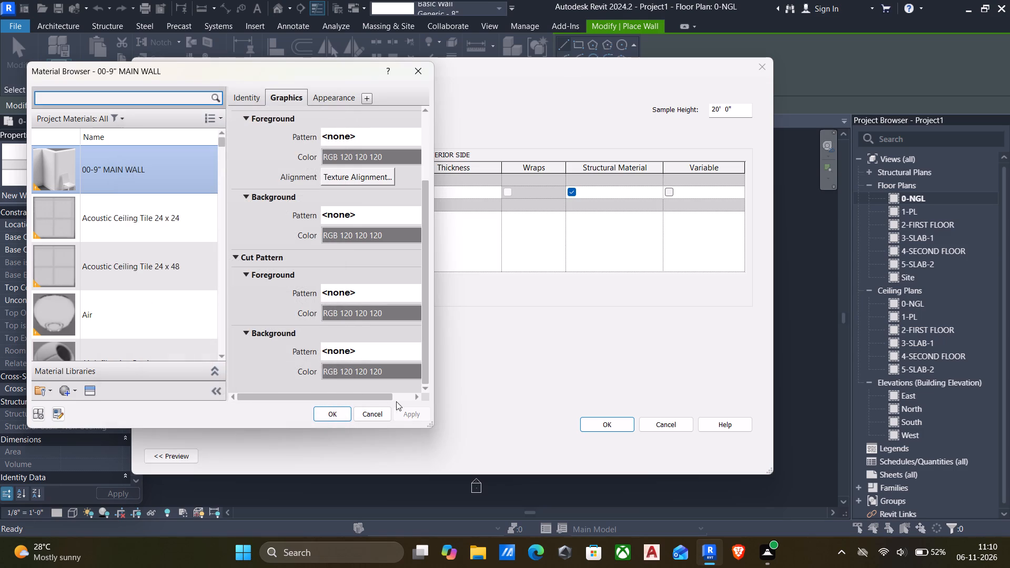
Set the 00-9" MAIN WALL material's shading to use its render appearance and save the 9" WALL type.
{"action": "left_click", "coordinate": [326, 104]}
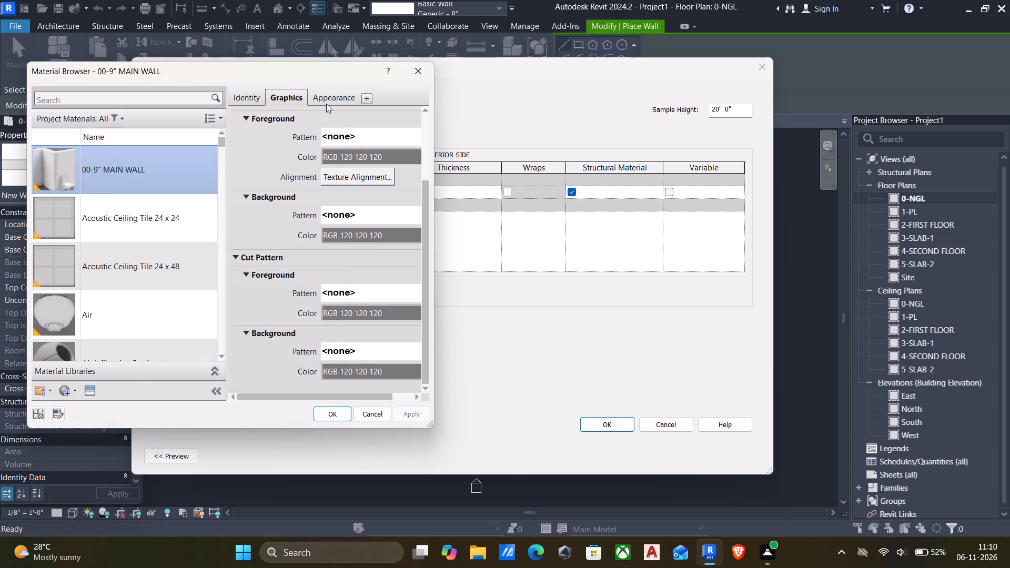
{"action": "left_click", "coordinate": [297, 98]}
{"action": "scroll", "coordinate": [300, 166], "scroll_direction": "up", "scroll_amount": 5}
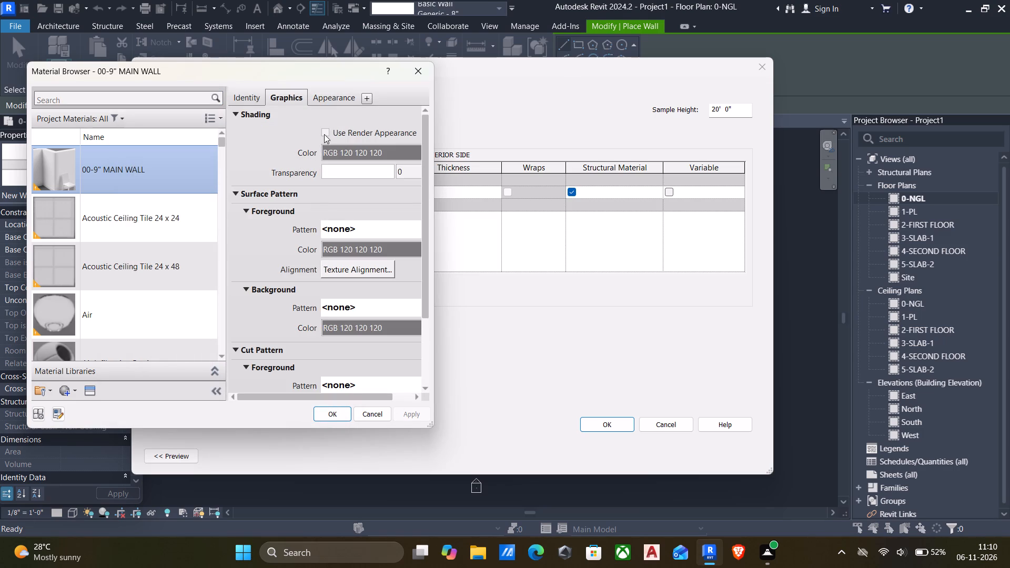
{"action": "left_click", "coordinate": [327, 133]}
{"action": "left_click", "coordinate": [413, 418]}
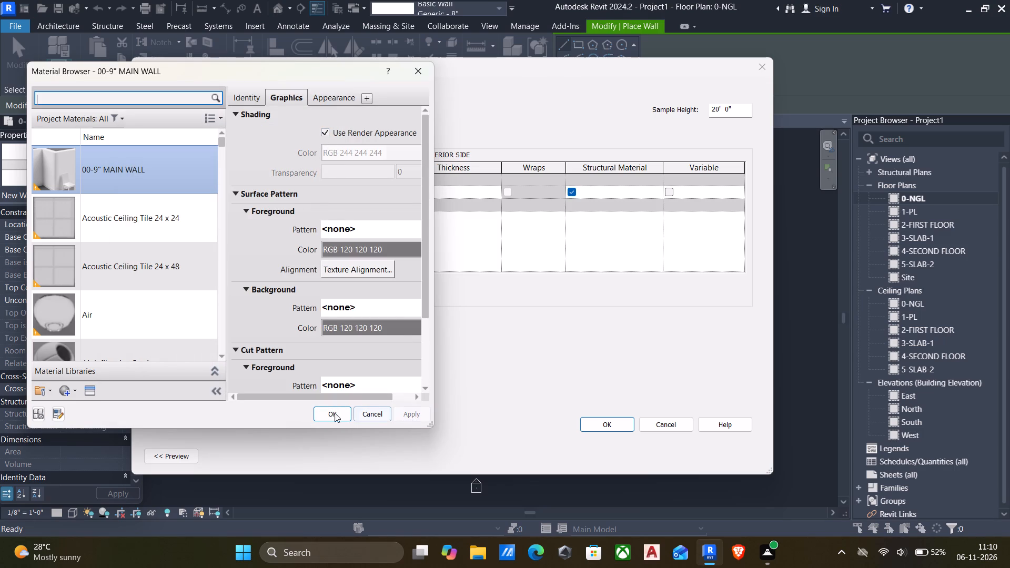
{"action": "left_click", "coordinate": [323, 416]}
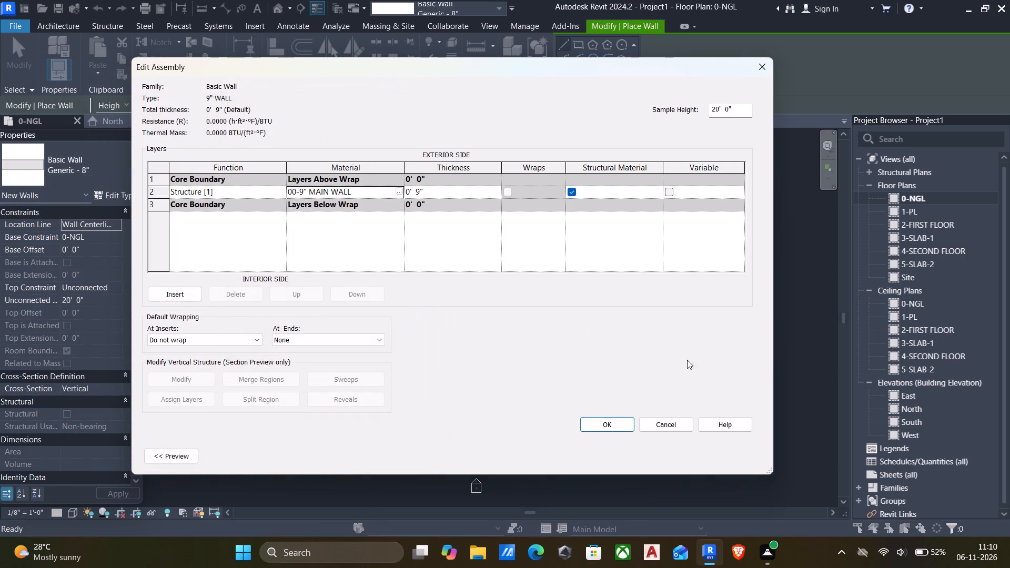
{"action": "left_click", "coordinate": [612, 422]}
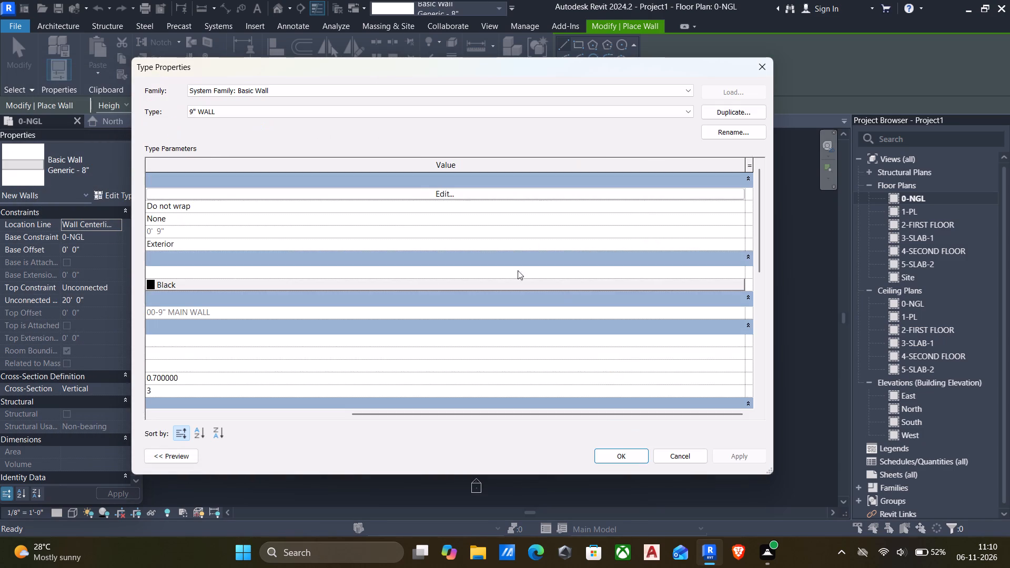
{"action": "left_click", "coordinate": [741, 455]}
{"action": "left_click", "coordinate": [631, 456]}
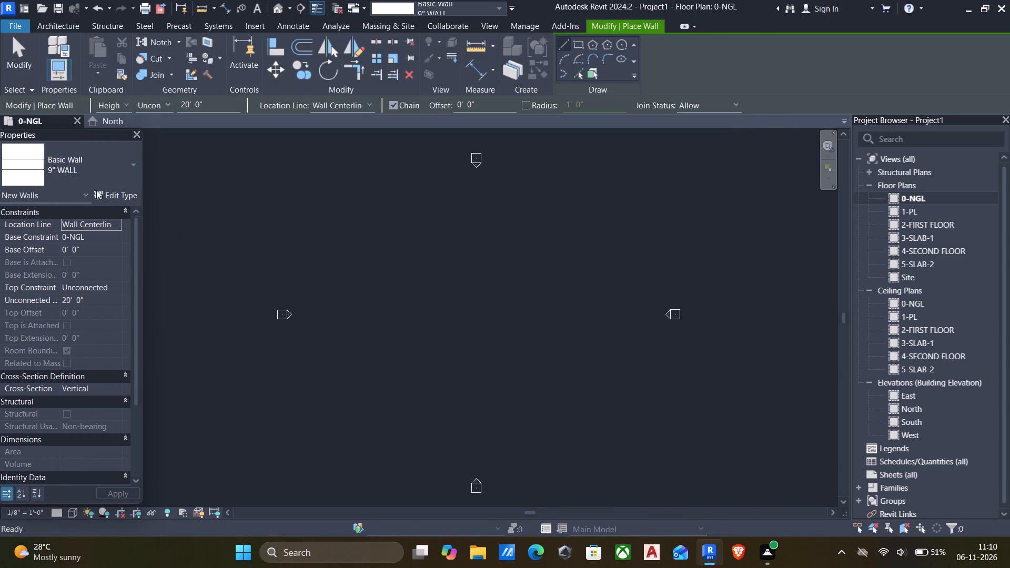
Duplicate the 9" WALL type as a new wall type named 6" INNER WALL.
{"action": "left_click", "coordinate": [119, 196]}
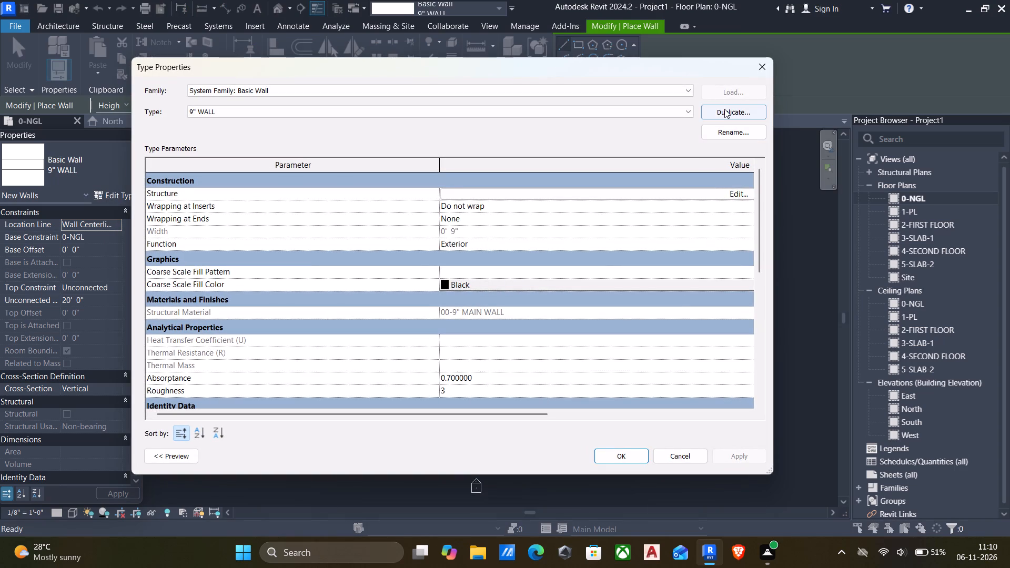
{"action": "left_click", "coordinate": [724, 109]}
{"action": "key", "text": "BackSpace"}
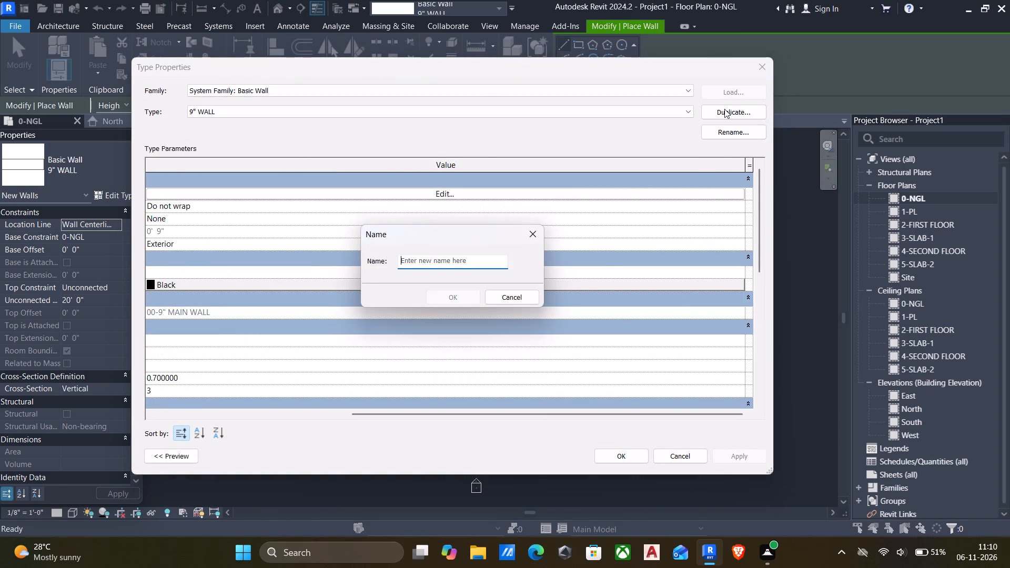
{"action": "type", "text": "6\""}
{"action": "key", "text": "space"}
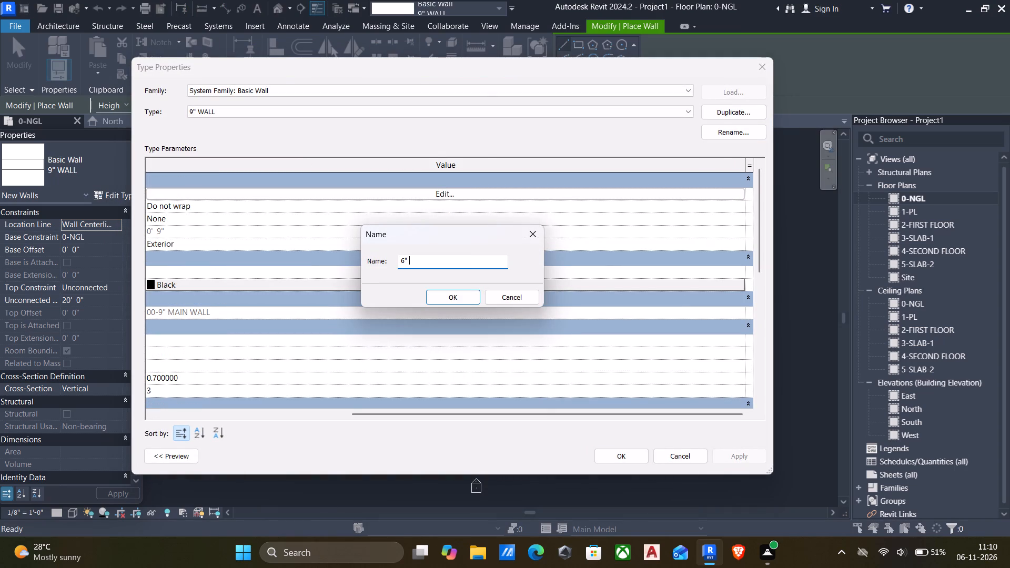
{"action": "type", "text": "W"}
{"action": "key", "text": "BackSpace"}
{"action": "type", "text": "INNER WALL"}
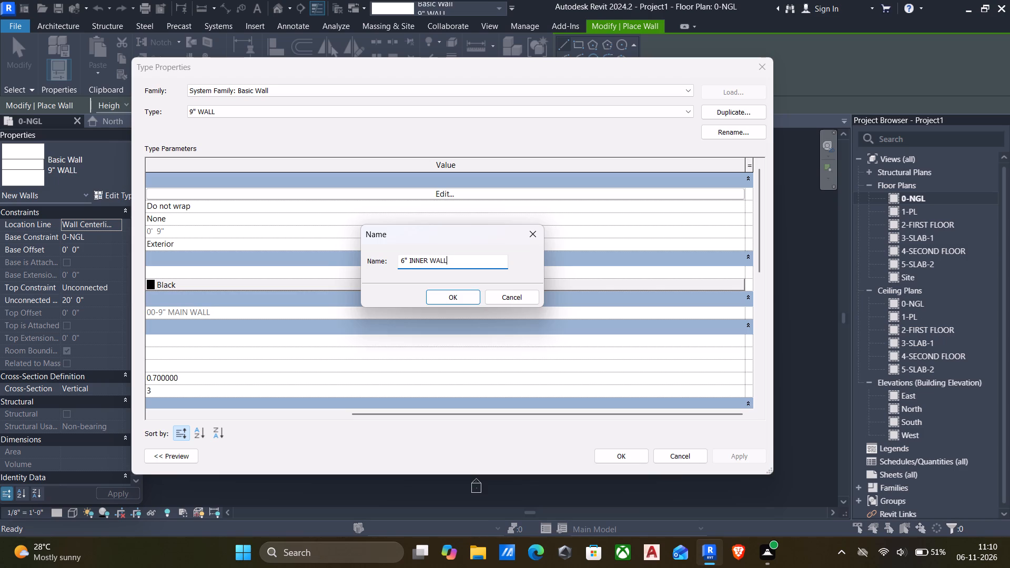
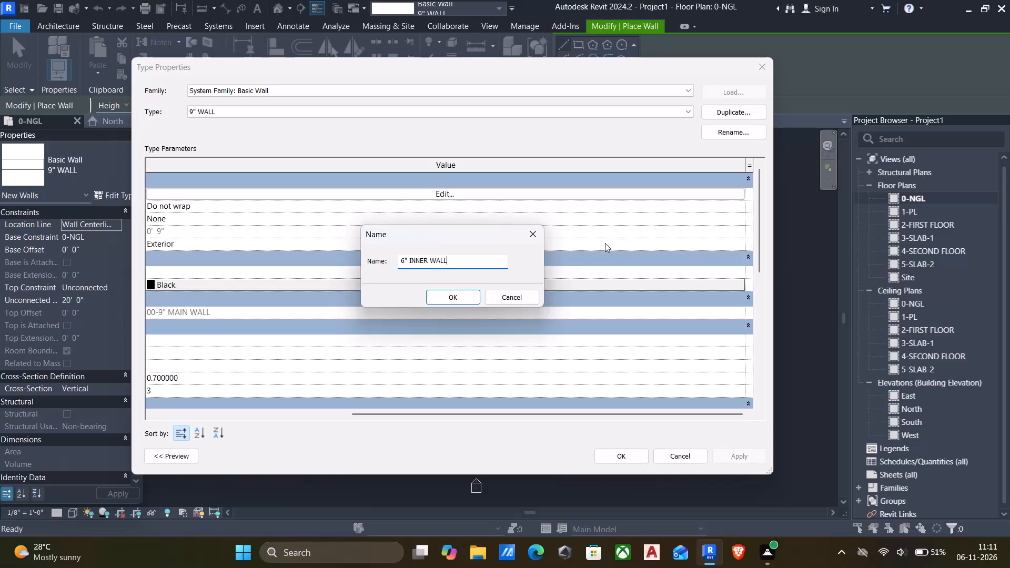
Accept the 6" INNER WALL type name, set its structure layer thickness to 6", and save the wall type.
{"action": "left_click", "coordinate": [463, 298]}
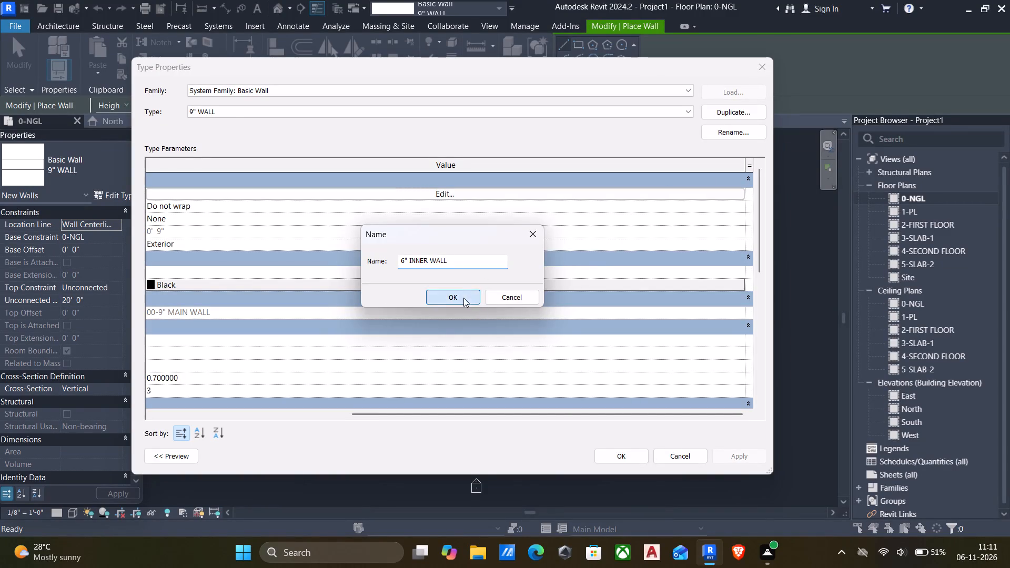
{"action": "left_click", "coordinate": [437, 190]}
{"action": "left_click", "coordinate": [469, 193]}
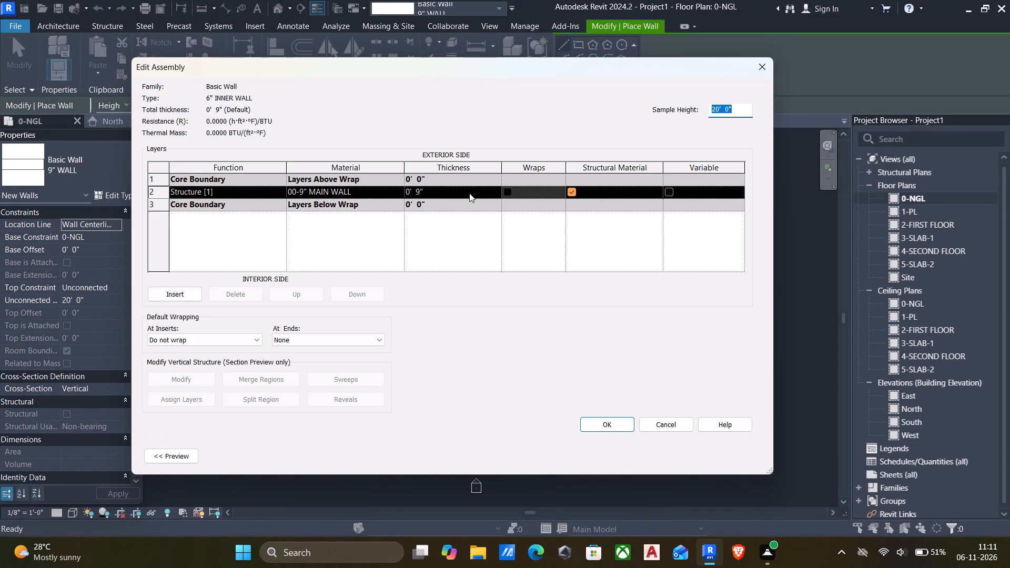
{"action": "type", "text": "6\""}
{"action": "key", "text": "Return"}
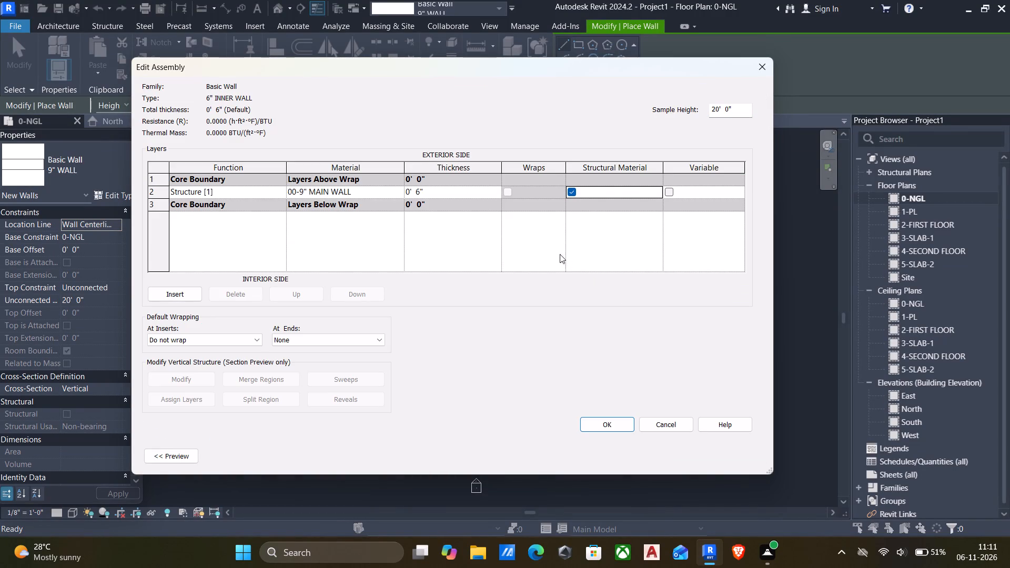
{"action": "left_click", "coordinate": [613, 427]}
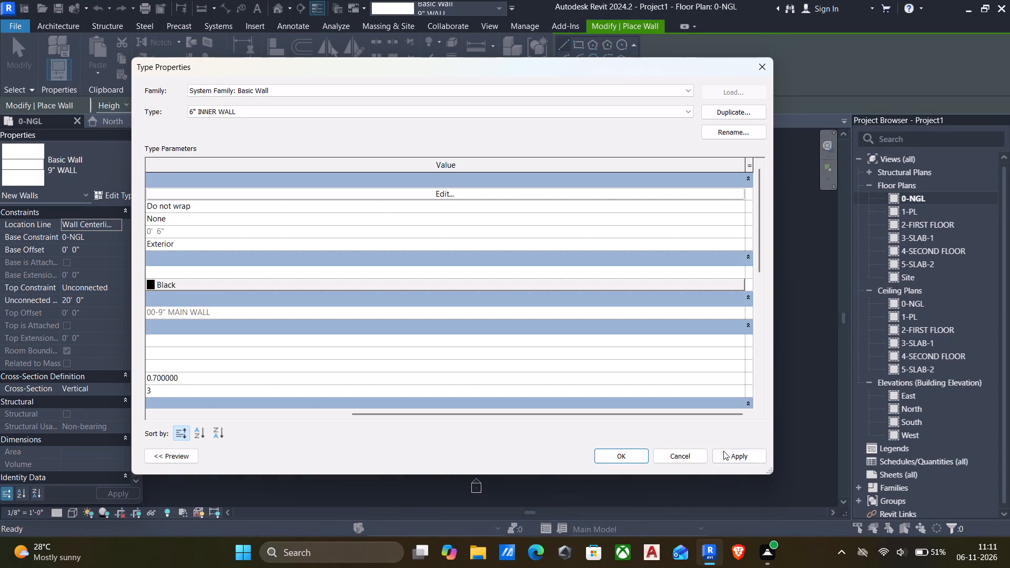
{"action": "left_click", "coordinate": [726, 452]}
{"action": "left_click", "coordinate": [619, 452]}
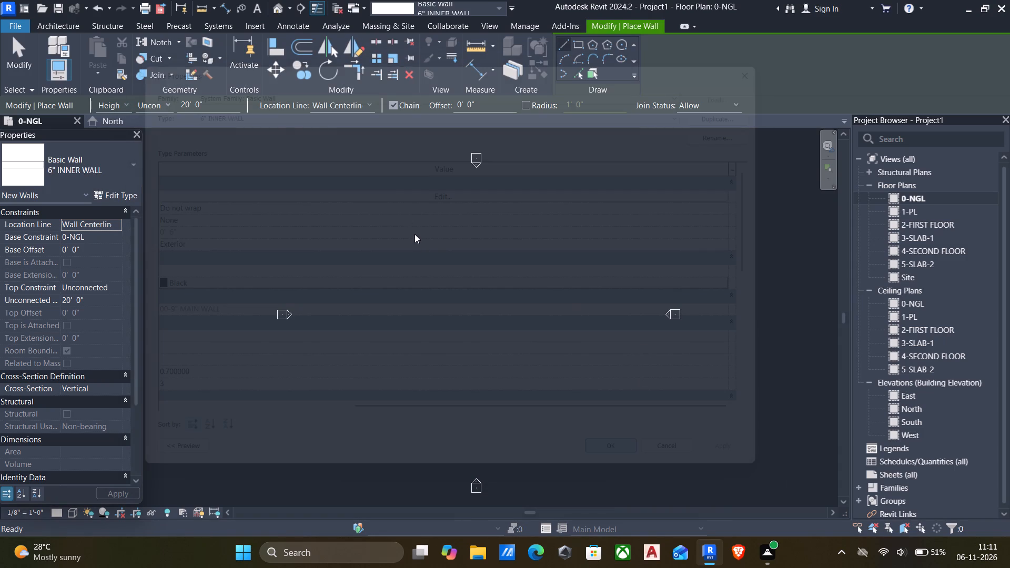
Configure new 6" INNER WALL placement with location line Finish Face: Exterior and top constraint up to level 2-FIRST FLOOR.
{"action": "left_click", "coordinate": [364, 106]}
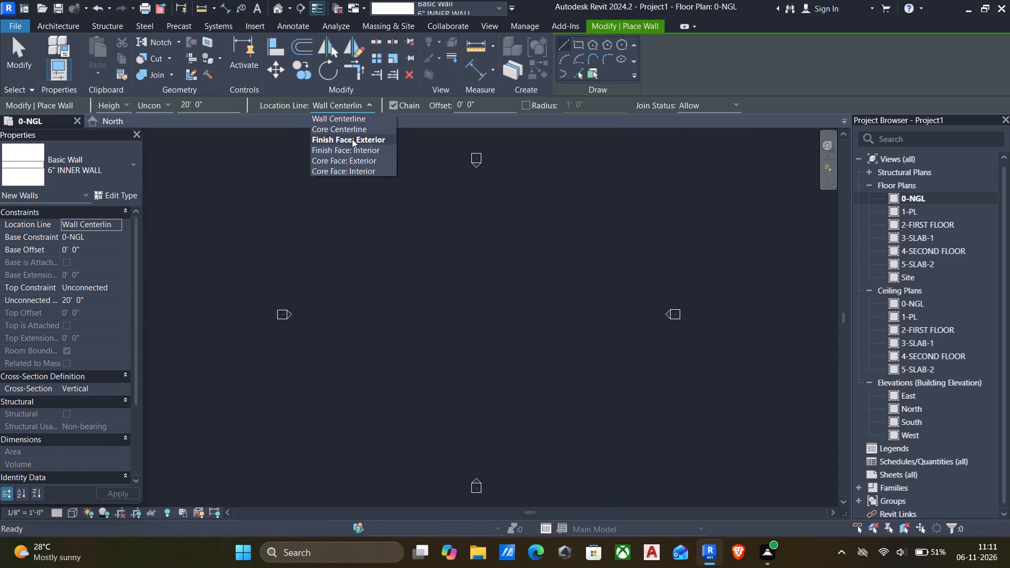
{"action": "left_click", "coordinate": [348, 138]}
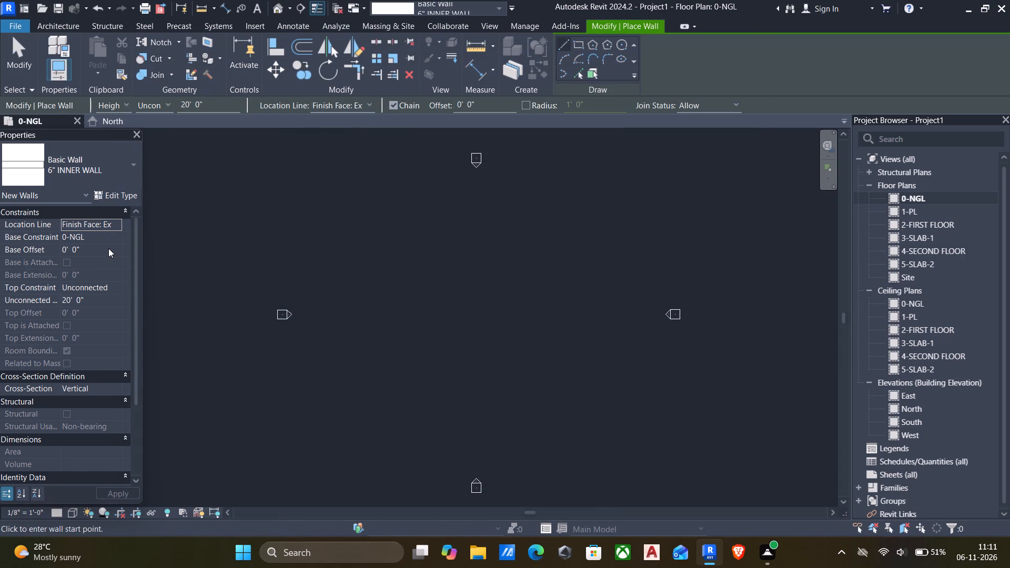
{"action": "left_click", "coordinate": [115, 289]}
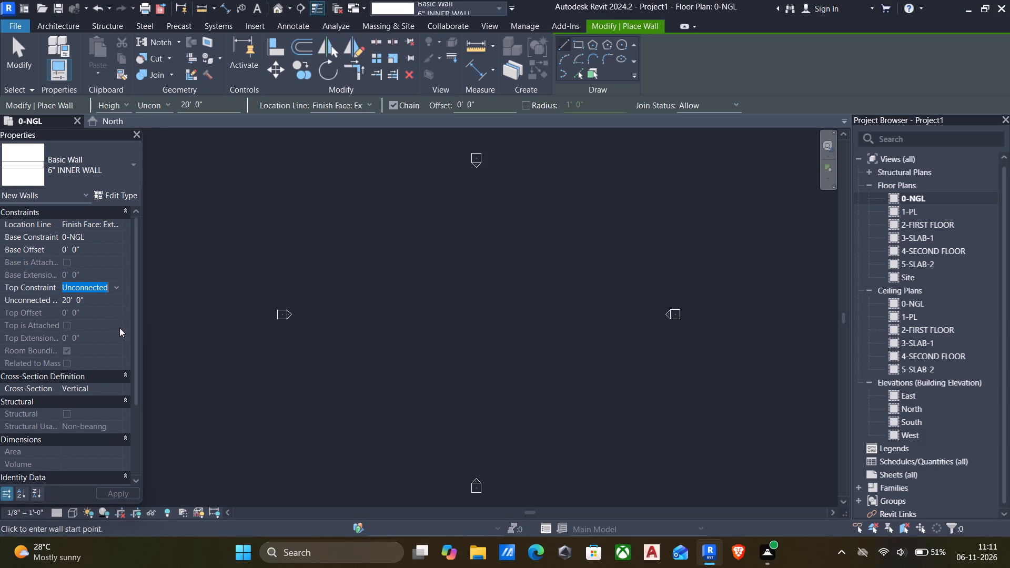
{"action": "left_click", "coordinate": [119, 328]}
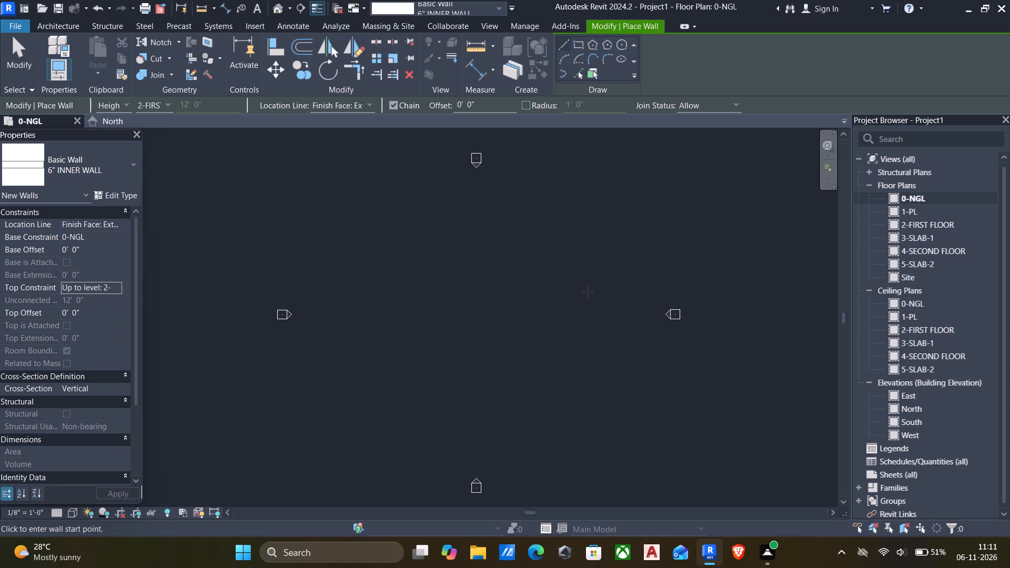
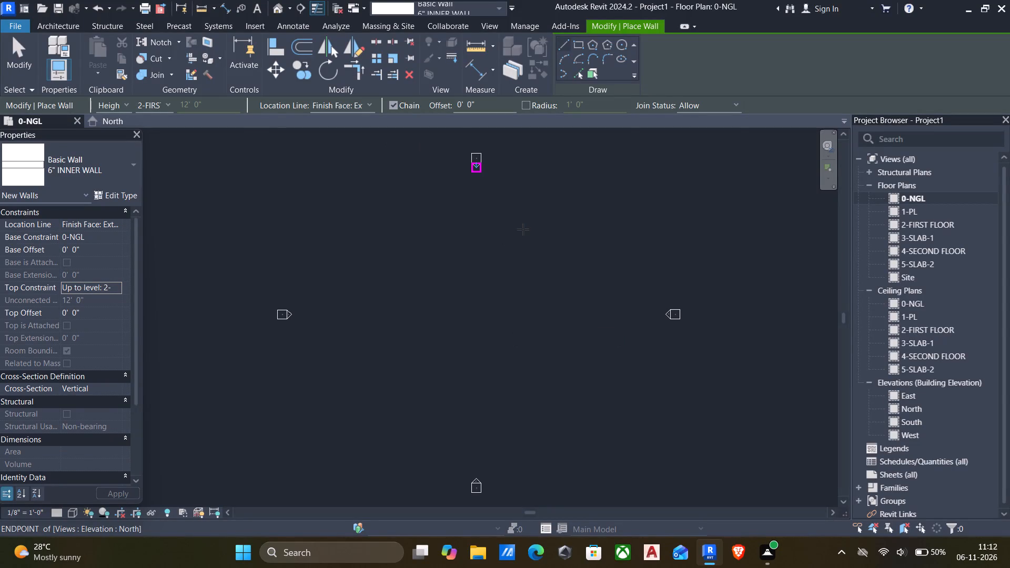
Draw a 50' by 60' rectangle of detail lines in the 0-NGL floor plan as the building outline.
{"action": "key", "text": "Escape"}
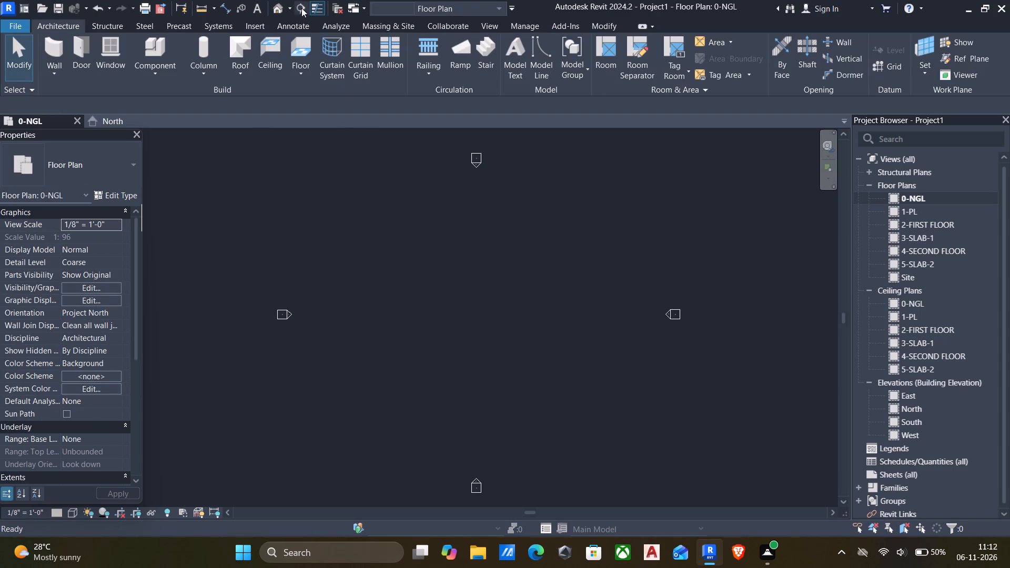
{"action": "left_click", "coordinate": [289, 23]}
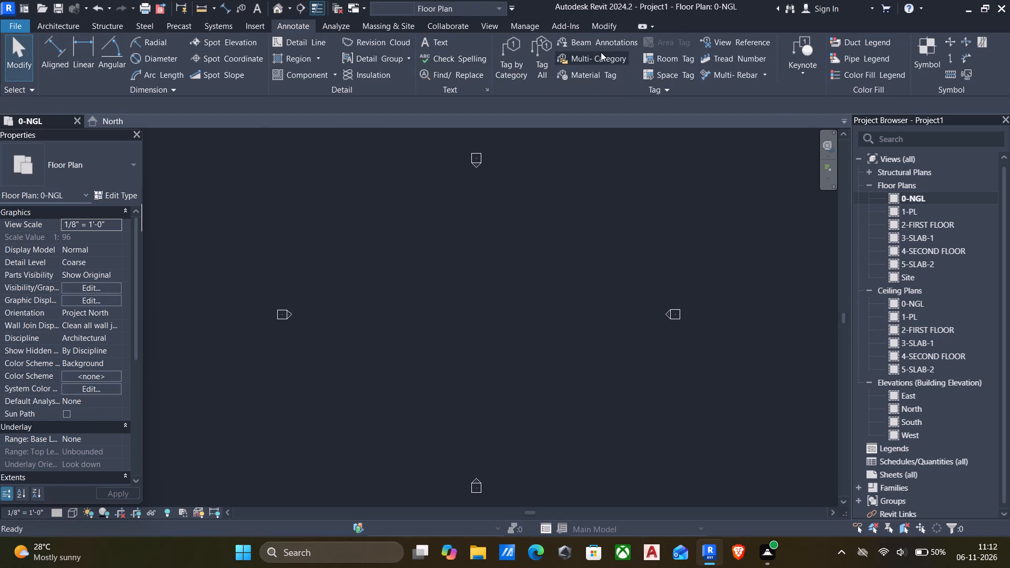
{"action": "left_click", "coordinate": [299, 42]}
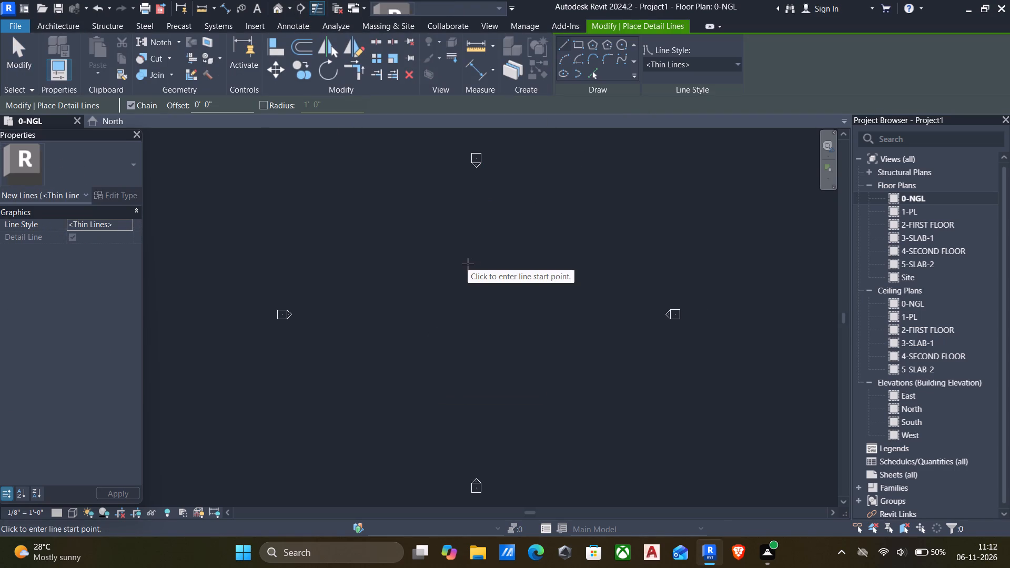
{"action": "scroll", "coordinate": [445, 248], "scroll_direction": "up", "scroll_amount": 3}
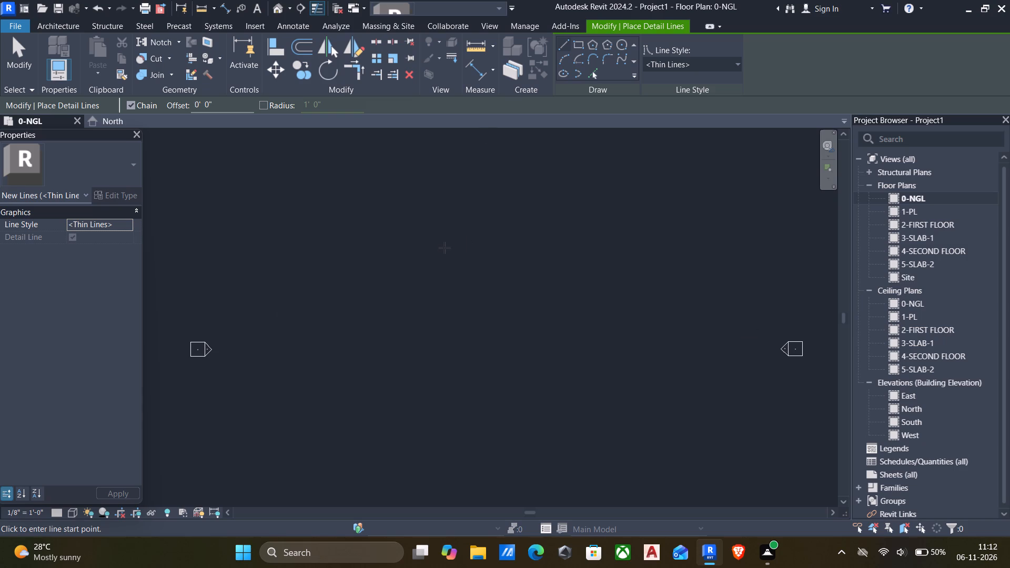
{"action": "left_click", "coordinate": [566, 41]}
{"action": "scroll", "coordinate": [484, 160], "scroll_direction": "down", "scroll_amount": 4}
{"action": "scroll", "coordinate": [466, 218], "scroll_direction": "down", "scroll_amount": 1}
{"action": "scroll", "coordinate": [457, 225], "scroll_direction": "up", "scroll_amount": 5}
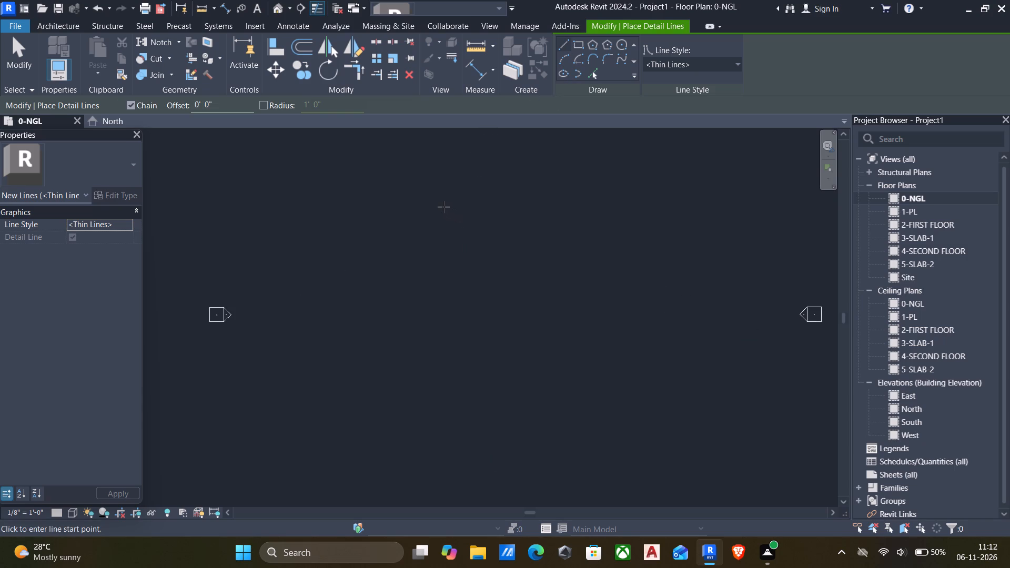
{"action": "left_click", "coordinate": [443, 207]}
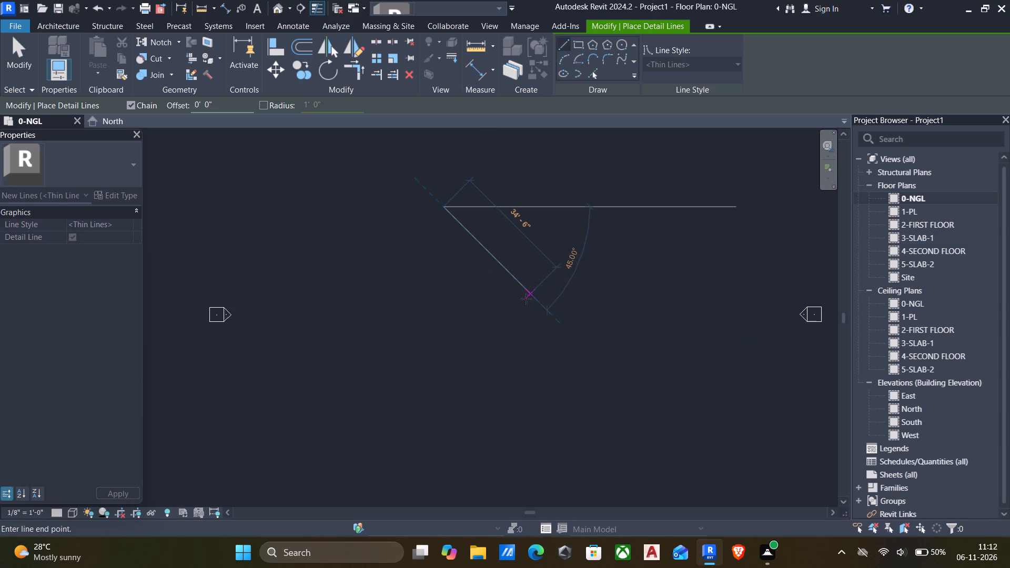
{"action": "key", "text": "Escape"}
{"action": "left_click", "coordinate": [576, 44]}
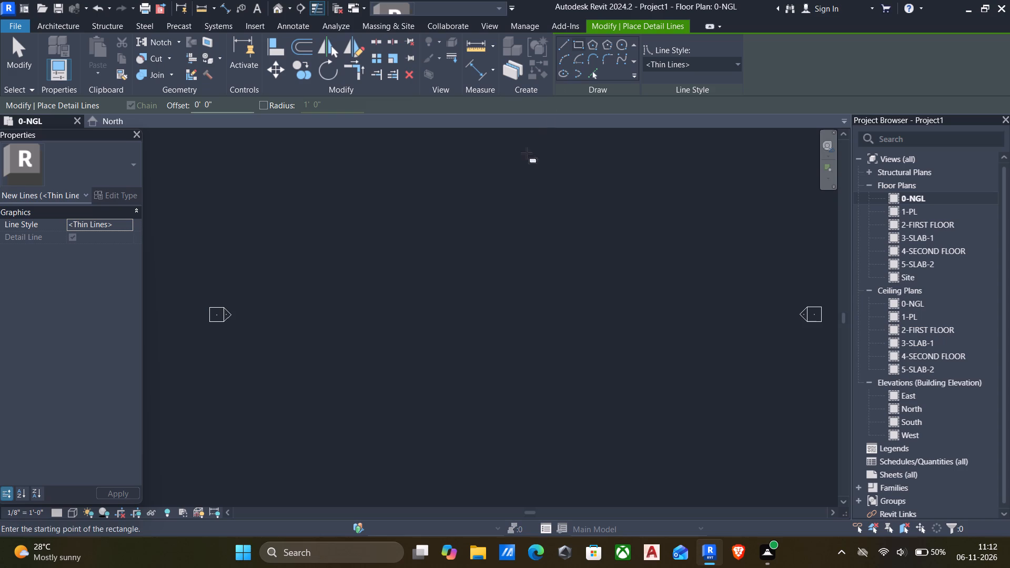
{"action": "left_click", "coordinate": [458, 204]}
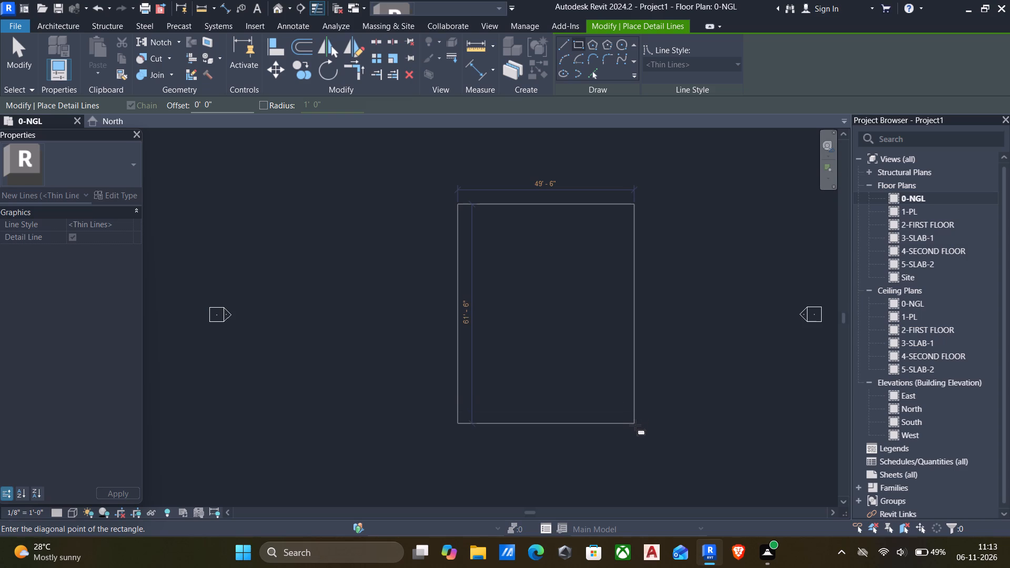
{"action": "left_click", "coordinate": [636, 418]}
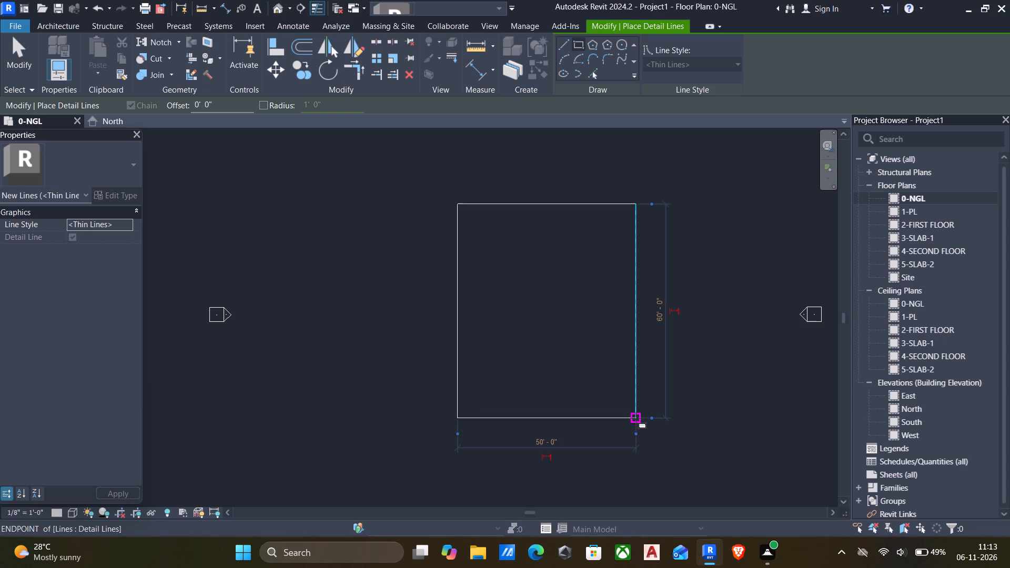
{"action": "key", "text": "Escape"}
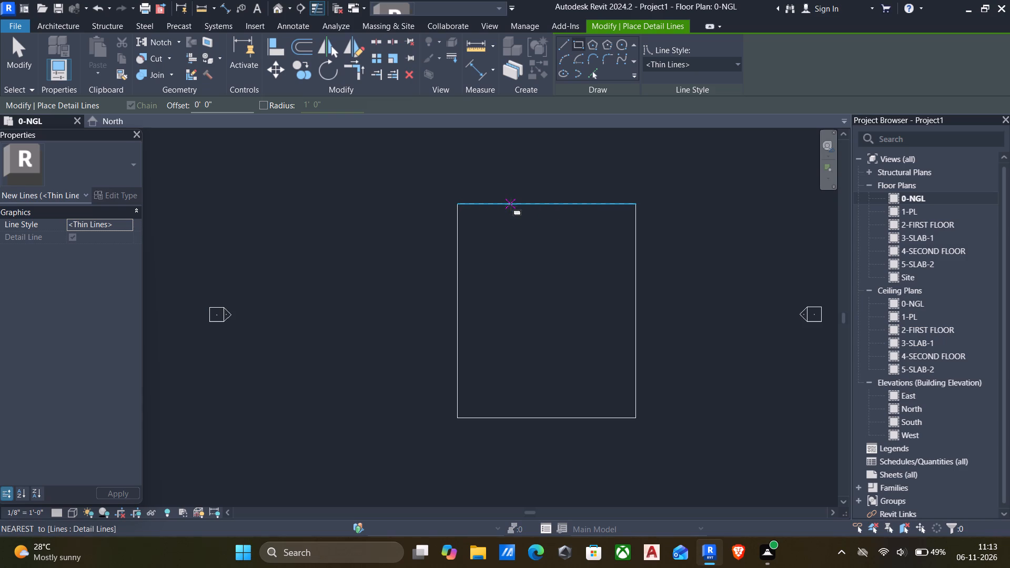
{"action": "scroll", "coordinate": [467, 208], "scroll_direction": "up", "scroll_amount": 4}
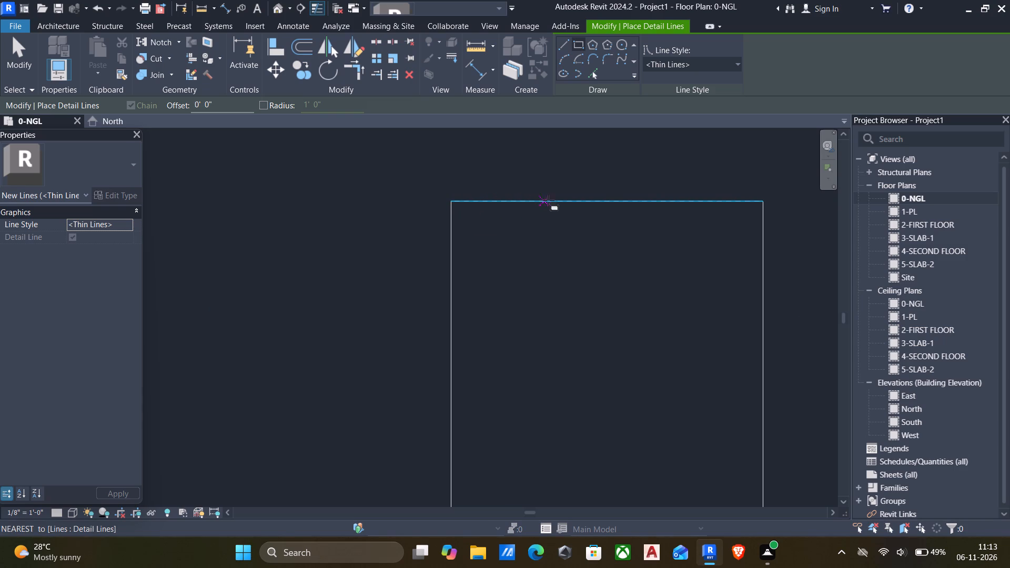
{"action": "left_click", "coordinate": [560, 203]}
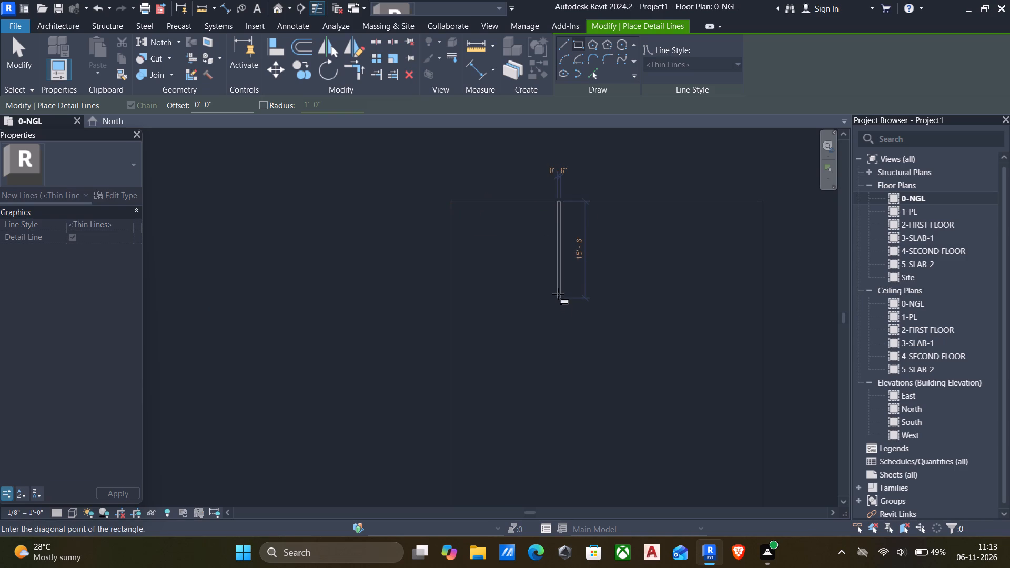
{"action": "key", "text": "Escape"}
Draw two chained detail lines enclosing an 18'-6" wide by 19' deep room in the outline's upper-left corner.
{"action": "left_click", "coordinate": [559, 42]}
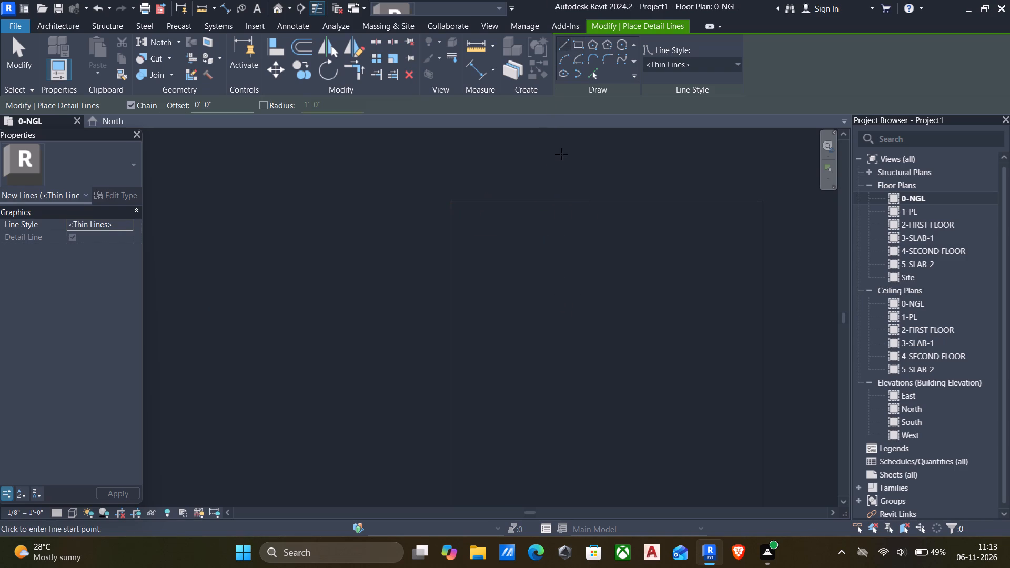
{"action": "scroll", "coordinate": [561, 157], "scroll_direction": "down", "scroll_amount": 4}
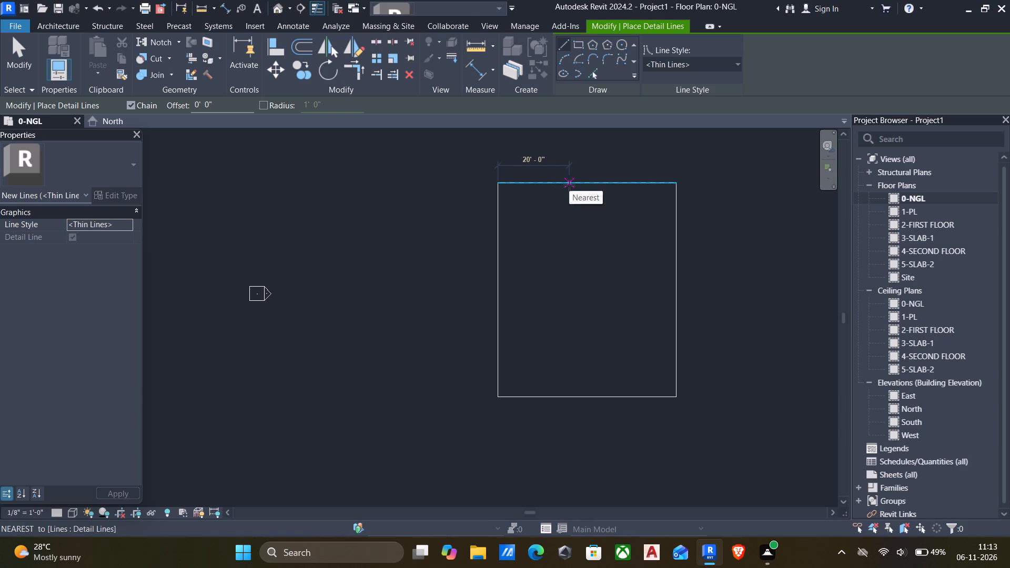
{"action": "left_click", "coordinate": [564, 186]}
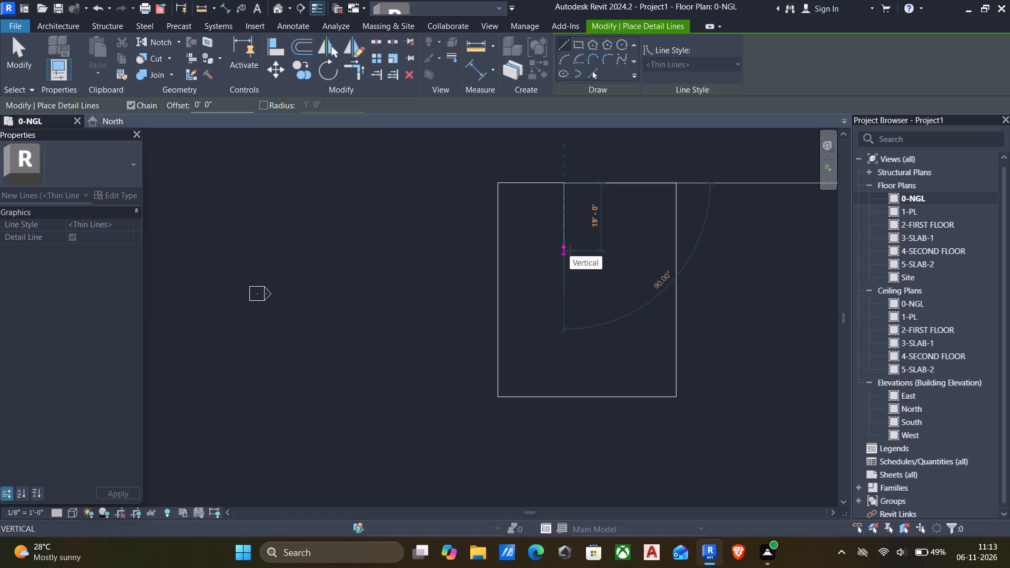
{"action": "left_click", "coordinate": [570, 250]}
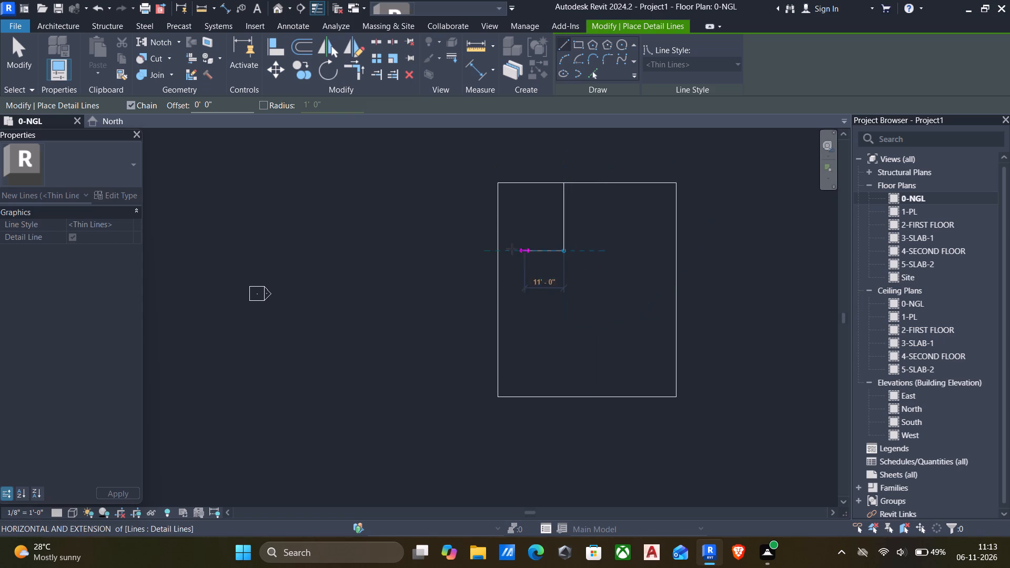
{"action": "left_click", "coordinate": [496, 249]}
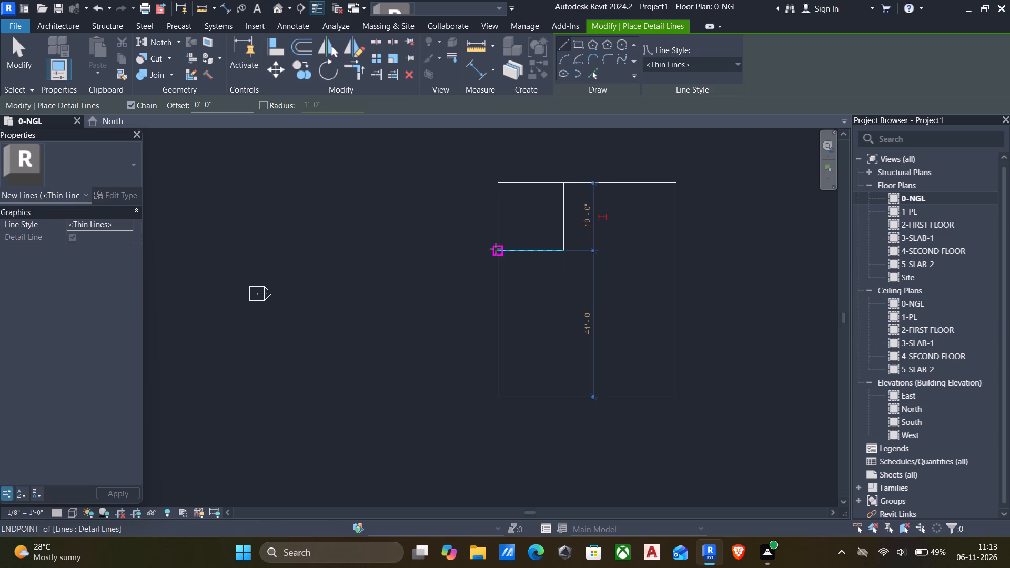
{"action": "key", "text": "Escape"}
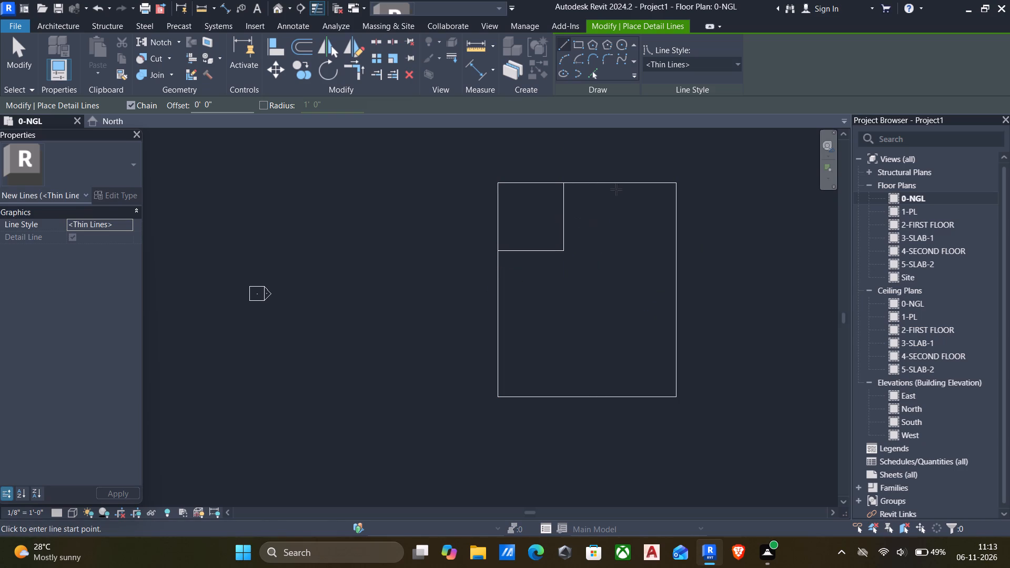
Draw detail lines enclosing a 14'-6" wide by 16' deep room along the top edge, adjoining the corner room.
{"action": "left_click", "coordinate": [615, 186]}
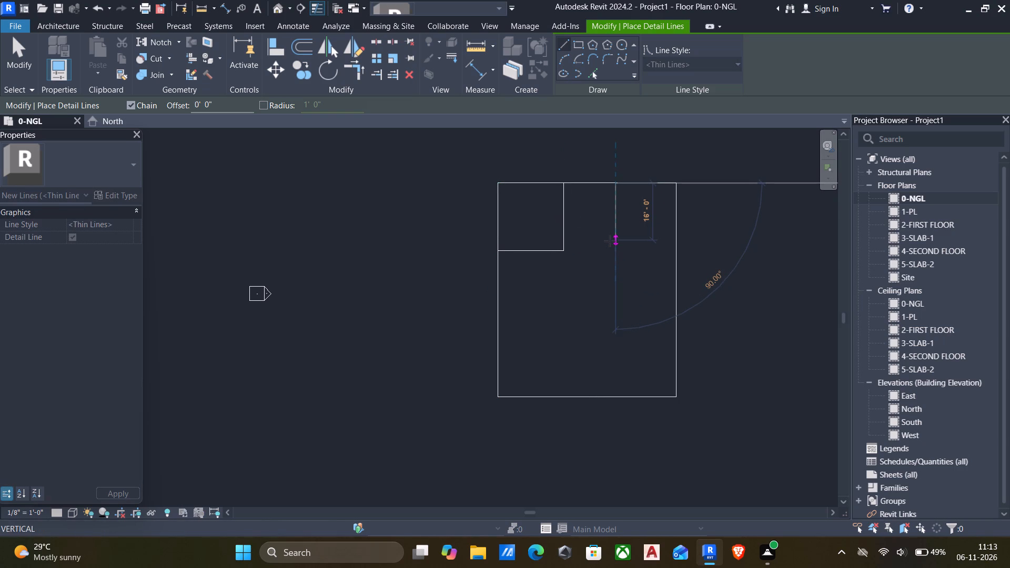
{"action": "left_click", "coordinate": [610, 241]}
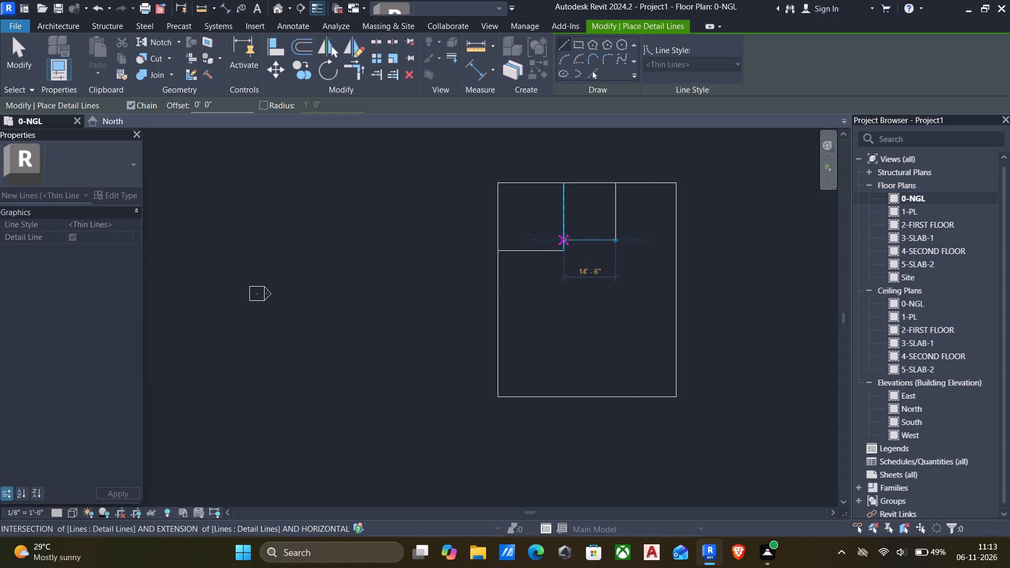
{"action": "left_click", "coordinate": [566, 239]}
{"action": "key", "text": "Escape"}
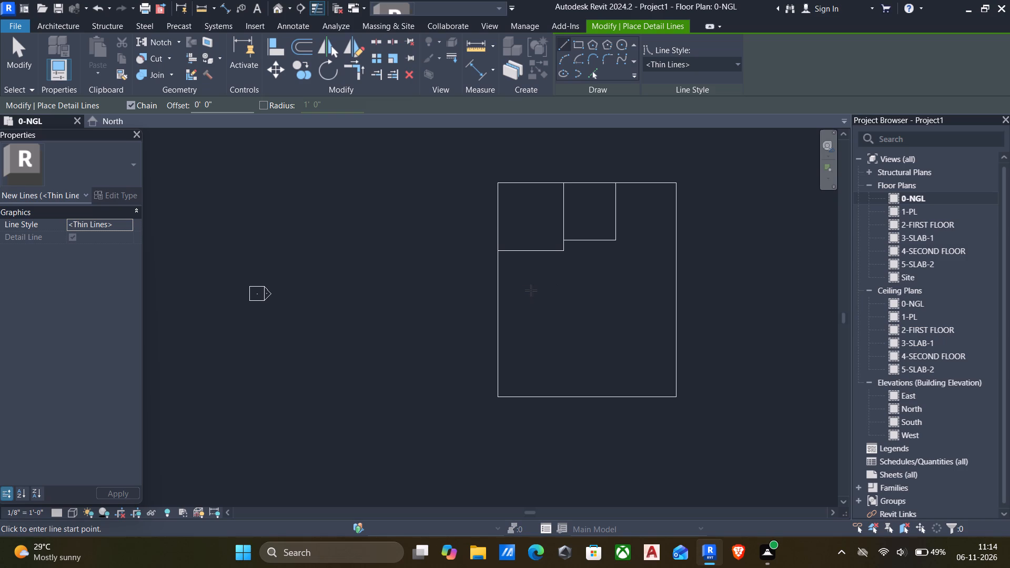
Draw detail lines for an 18'-6" by 9'-6" room against the outline's left edge, about 16' below the upper-left corner room.
{"action": "left_click", "coordinate": [498, 307]}
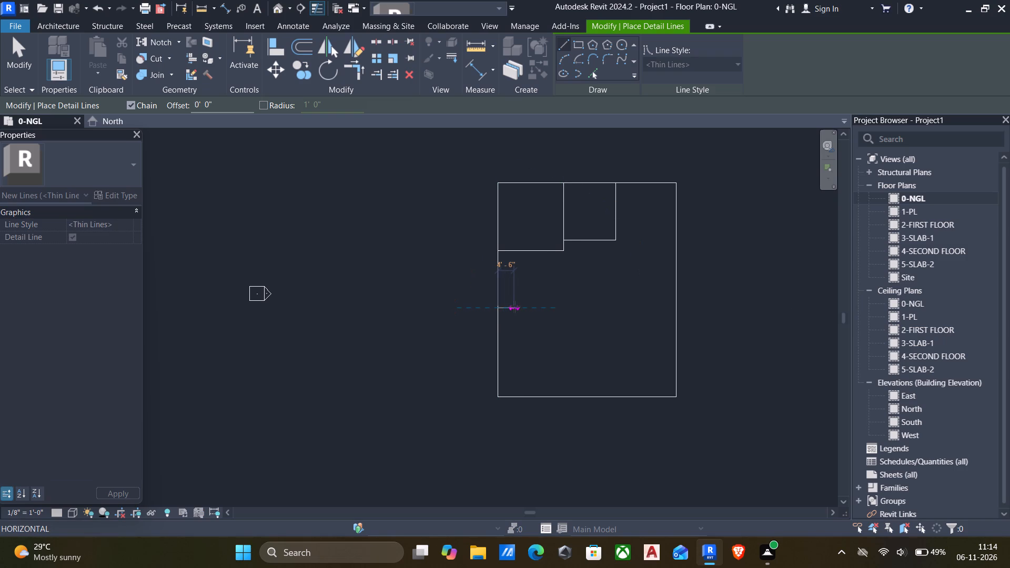
{"action": "left_click", "coordinate": [565, 307]}
{"action": "key", "text": "Escape"}
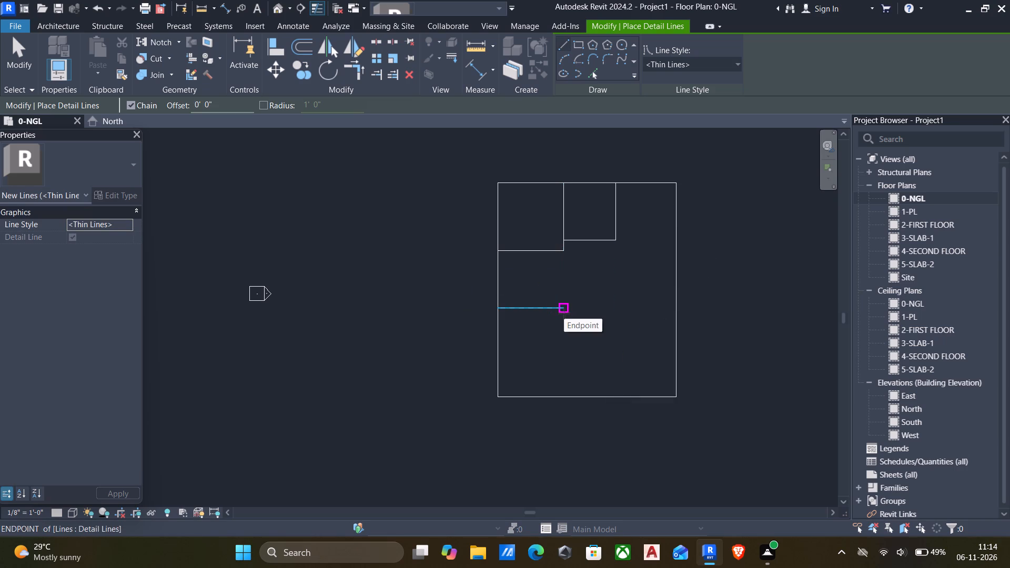
{"action": "left_click", "coordinate": [564, 314]}
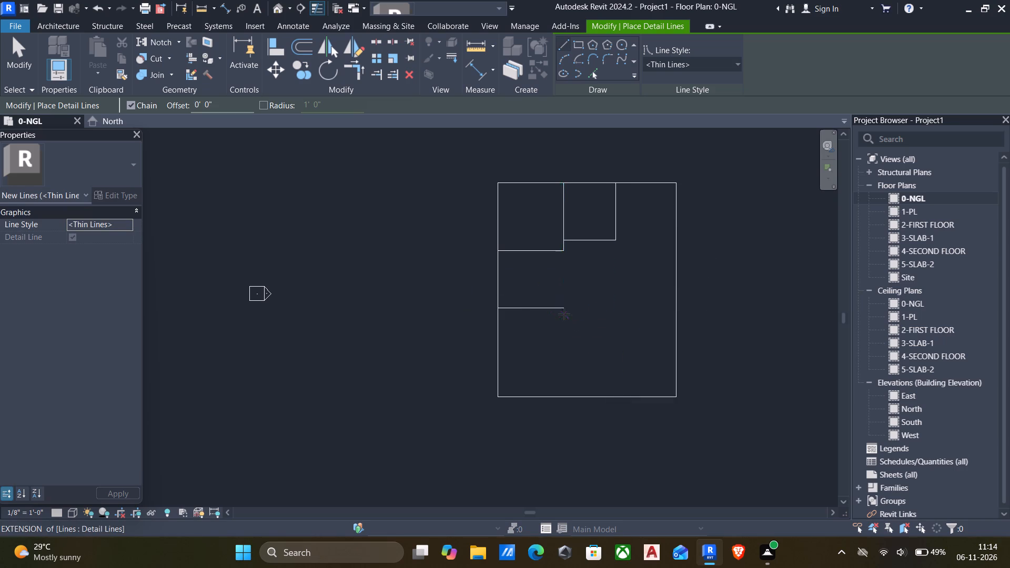
{"action": "left_click", "coordinate": [565, 342]}
{"action": "key", "text": "Escape"}
{"action": "left_click", "coordinate": [500, 347]}
{"action": "left_click", "coordinate": [564, 347]}
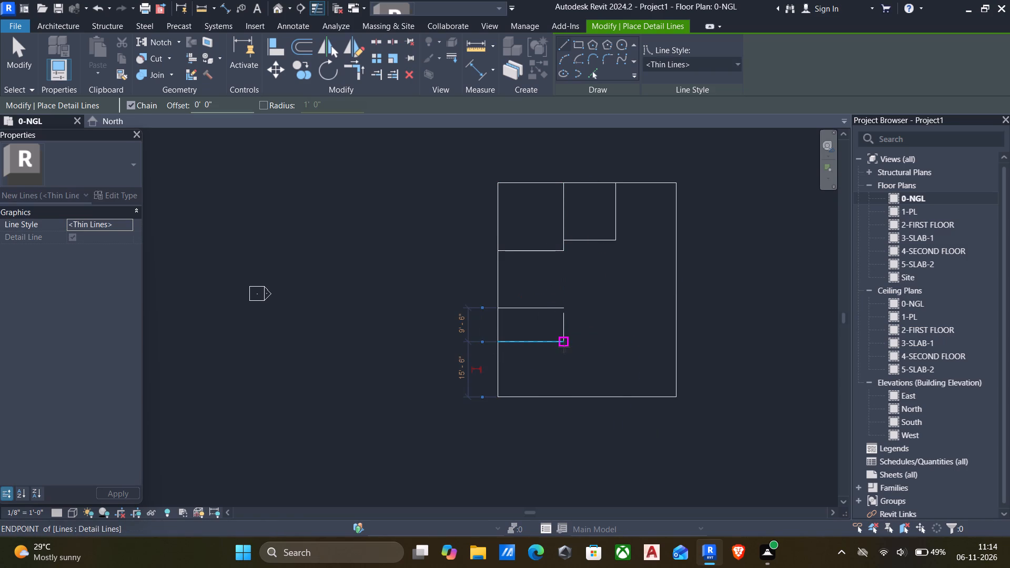
{"action": "key", "text": "Escape"}
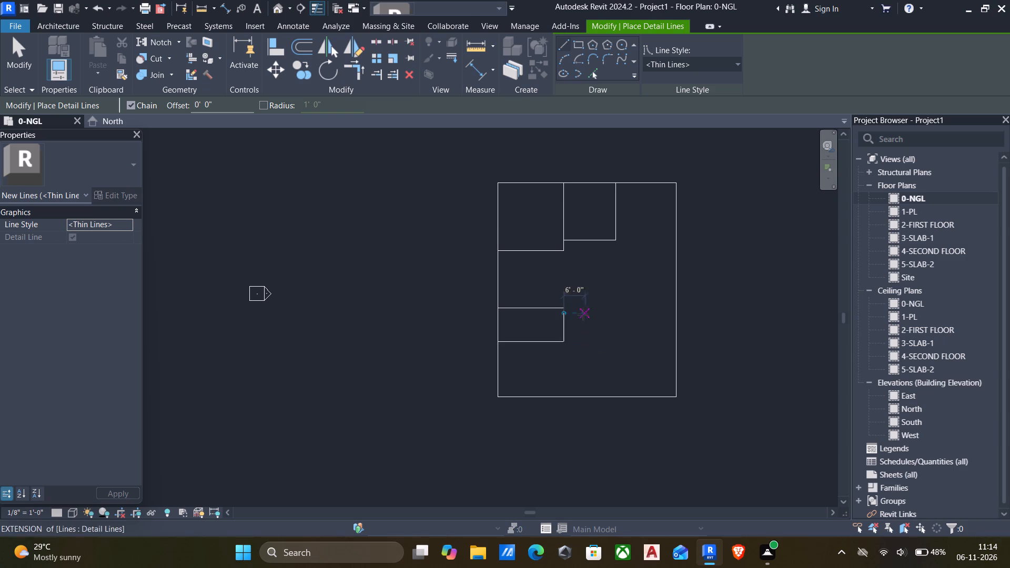
Draw a vertical detail line 15'-6" long from the lower-left room's bottom right corner down to the outline's bottom edge.
{"action": "left_click", "coordinate": [564, 346]}
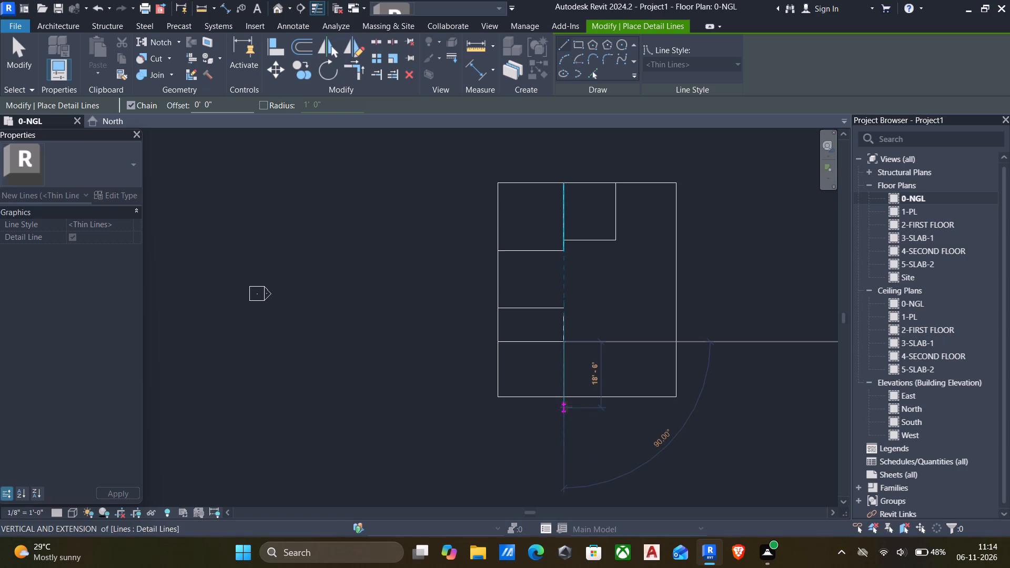
{"action": "left_click", "coordinate": [567, 400]}
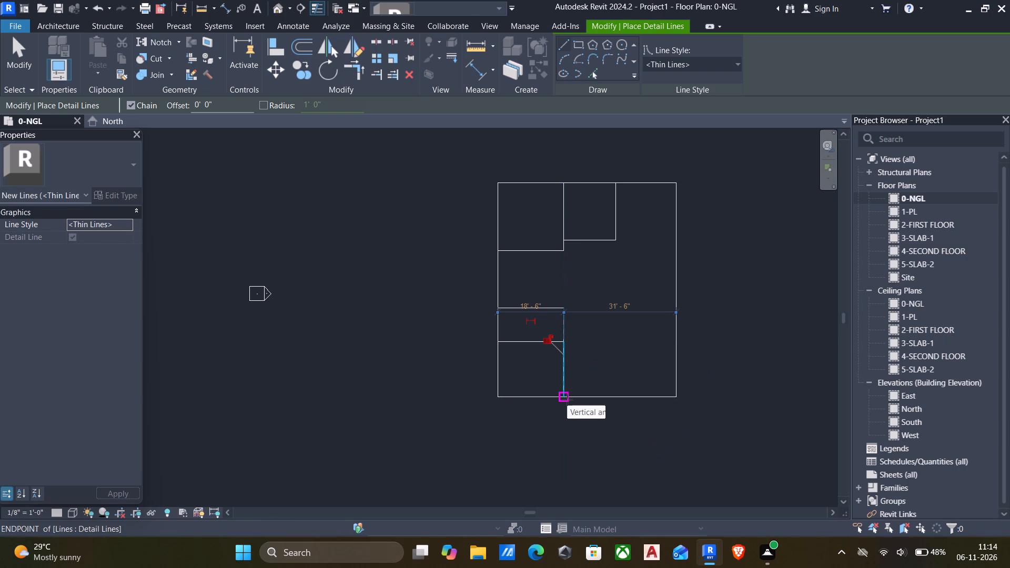
{"action": "key", "text": "Escape"}
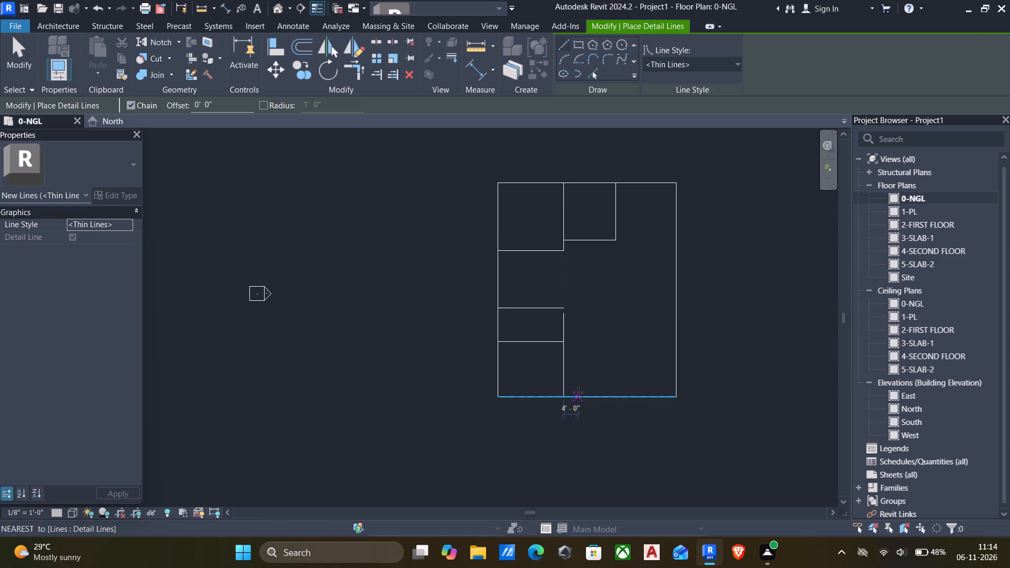
Trim/Extend to Corner the 9'-6" room's top line and its right-hand vertical line so they meet.
{"action": "key", "text": "Escape"}
{"action": "key", "text": "t"}
{"action": "key", "text": "r"}
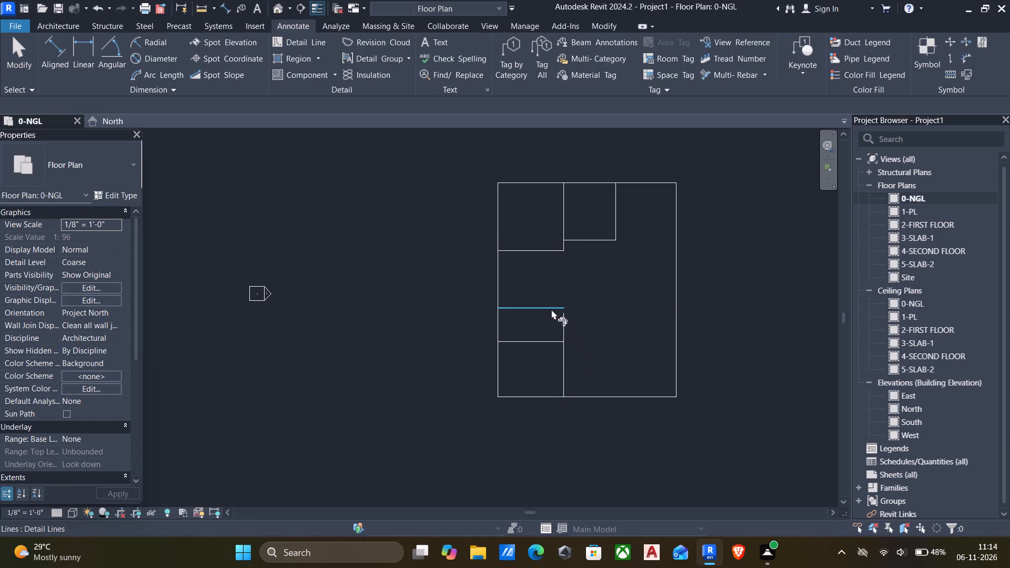
{"action": "left_click", "coordinate": [551, 309]}
{"action": "left_click", "coordinate": [564, 321]}
{"action": "key", "text": "Escape"}
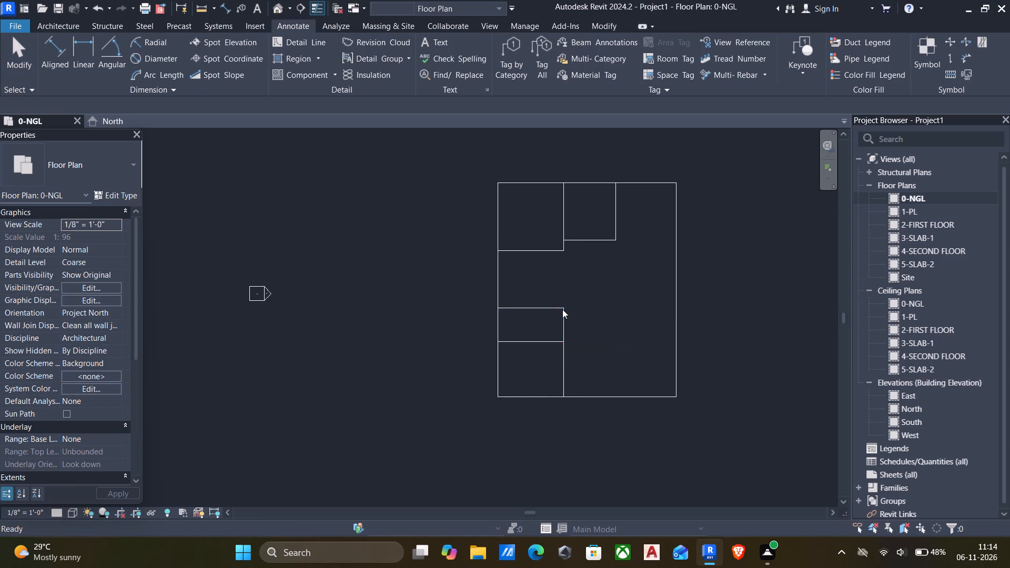
{"action": "key", "text": "Escape"}
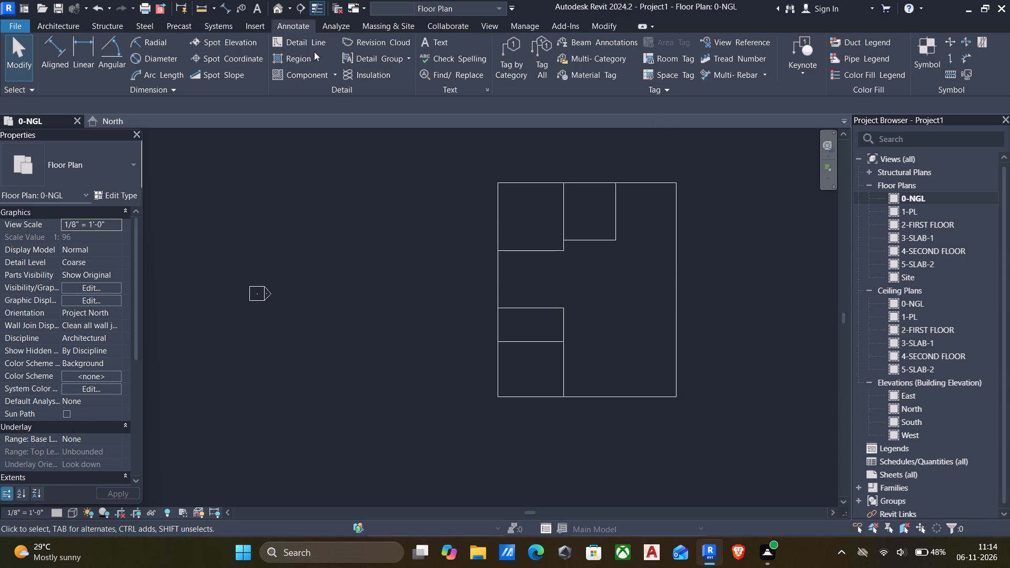
Draw detail lines for a 17' by 14' room against the outline's right edge, starting 23'-6" below the upper-right corner.
{"action": "left_click", "coordinate": [295, 46]}
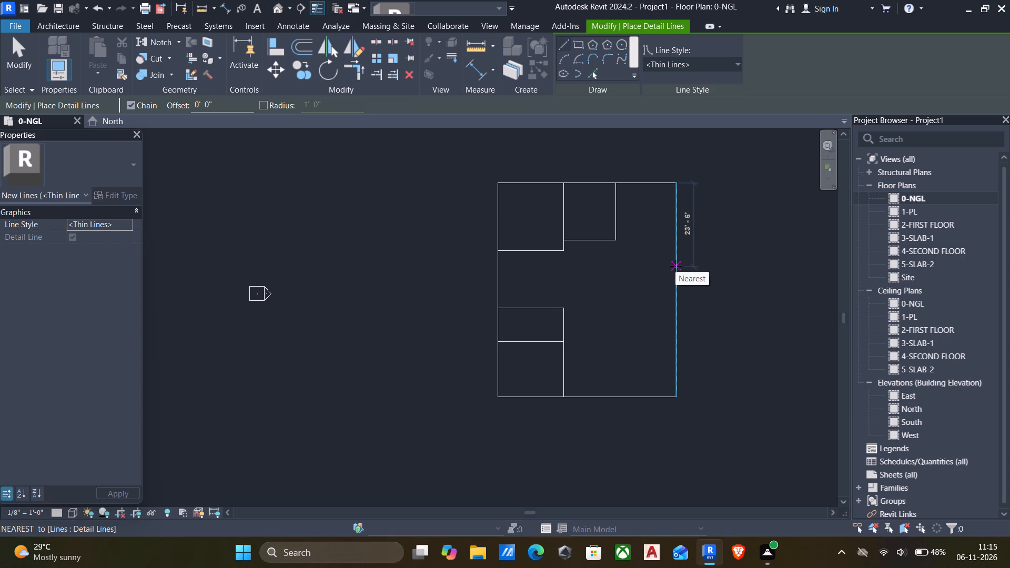
{"action": "left_click", "coordinate": [675, 266]}
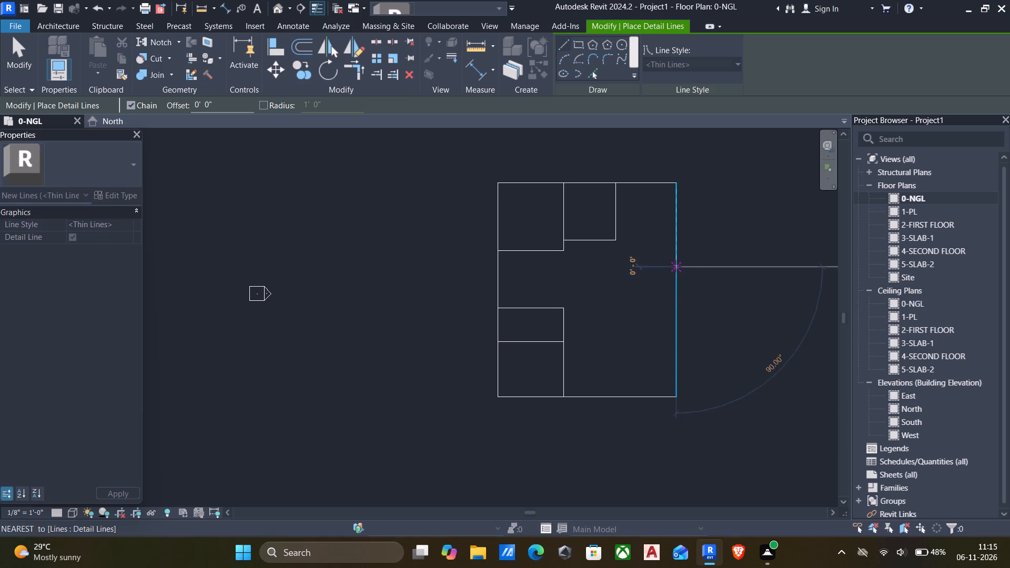
{"action": "left_click", "coordinate": [612, 265]}
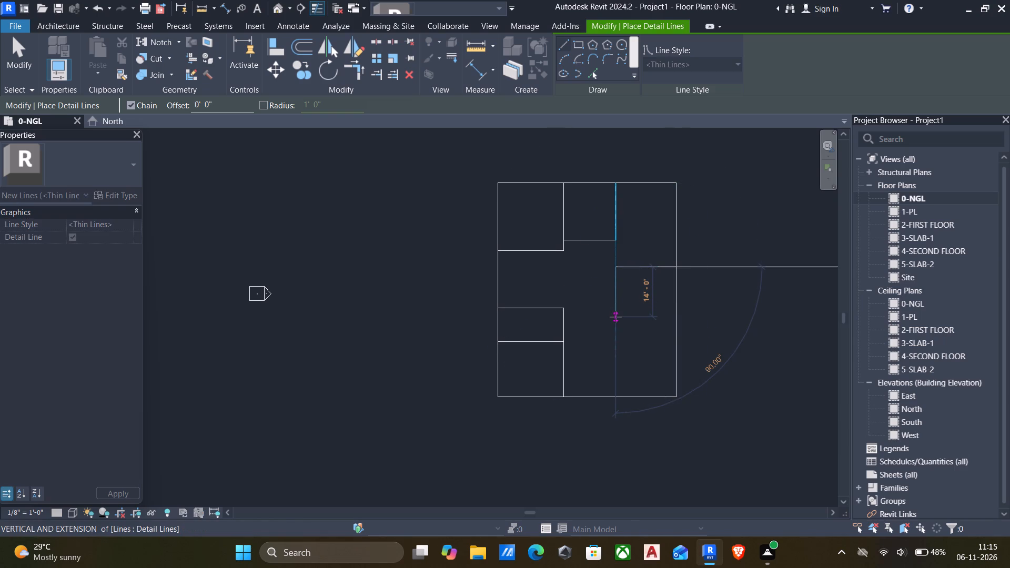
{"action": "left_click", "coordinate": [615, 317]}
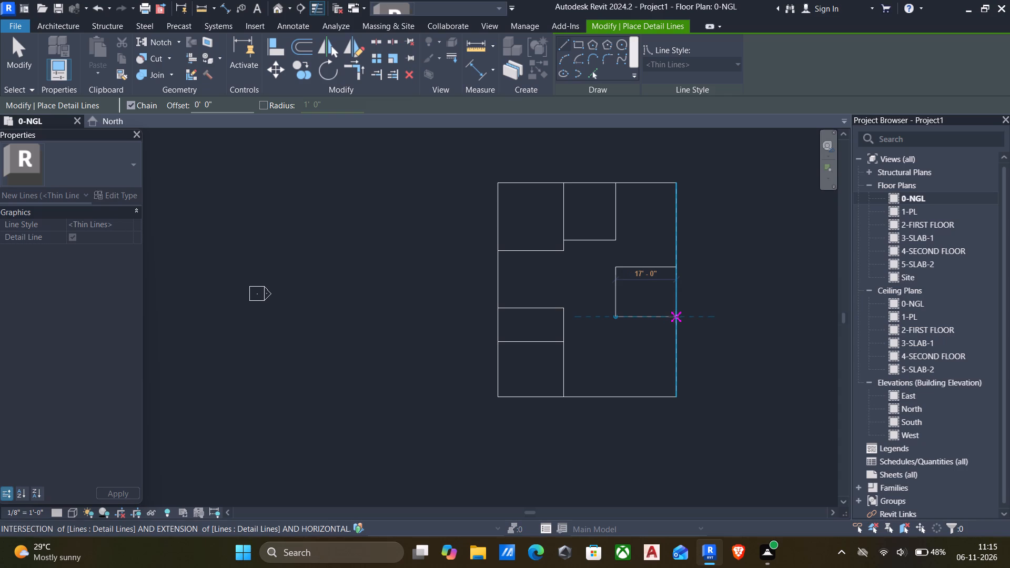
{"action": "left_click", "coordinate": [675, 317]}
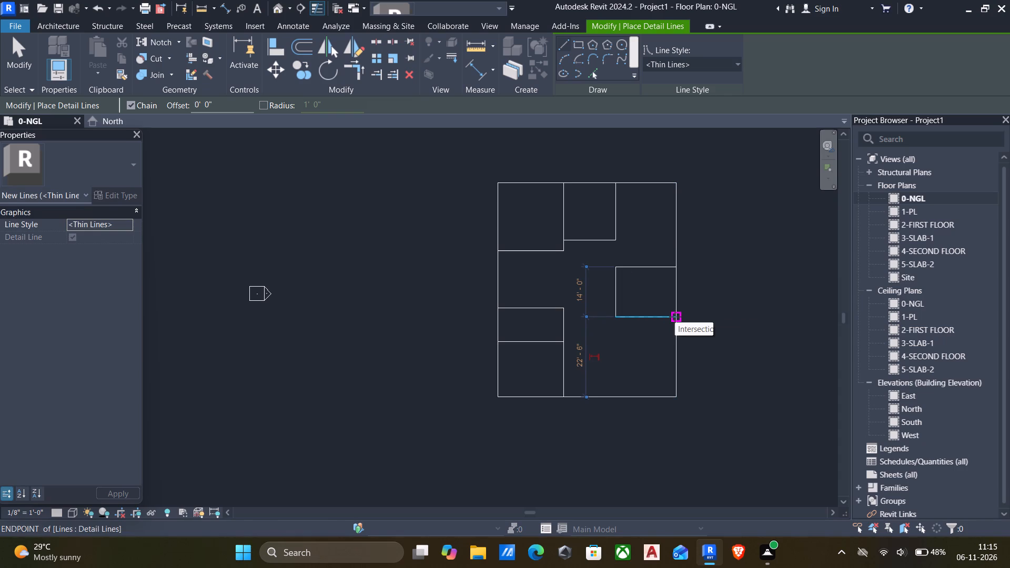
{"action": "key", "text": "Escape"}
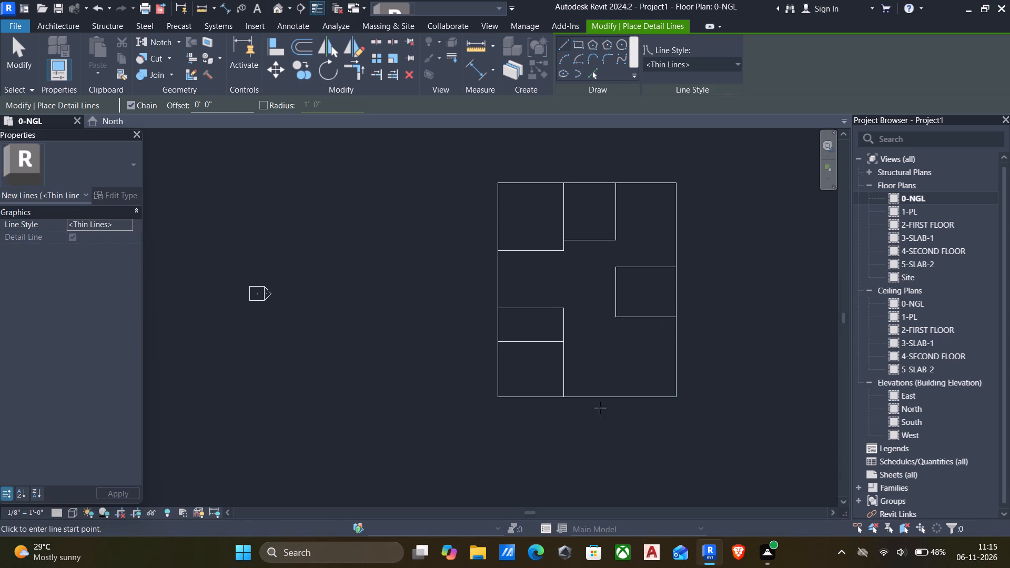
Draw a horizontal detail line 31'-6" long from the lower-left room's right side to the outline's right edge, about 4' above the bottom edge.
{"action": "left_click", "coordinate": [566, 382]}
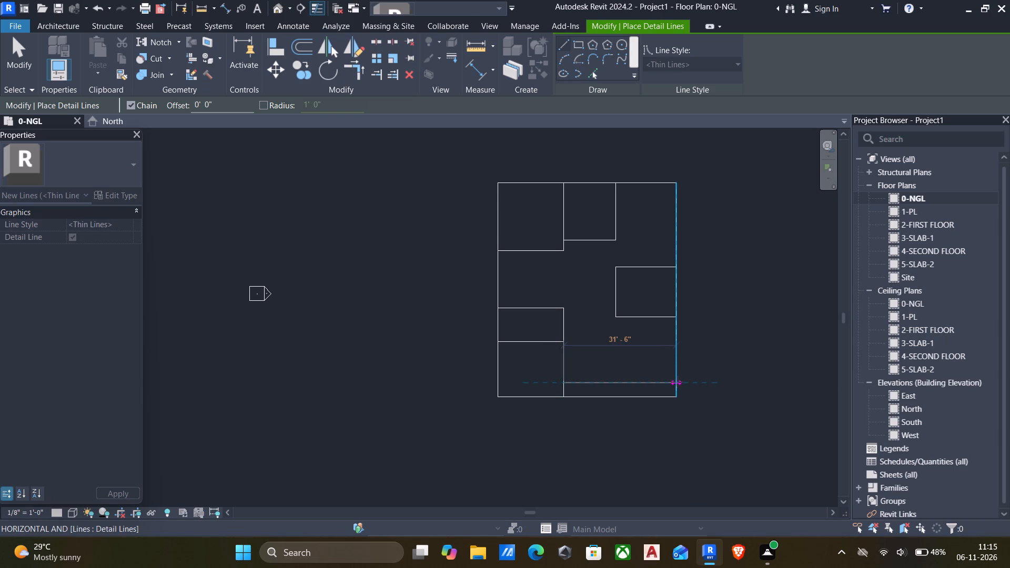
{"action": "left_click", "coordinate": [679, 382]}
{"action": "key", "text": "Escape"}
{"action": "key", "text": "Escape"}
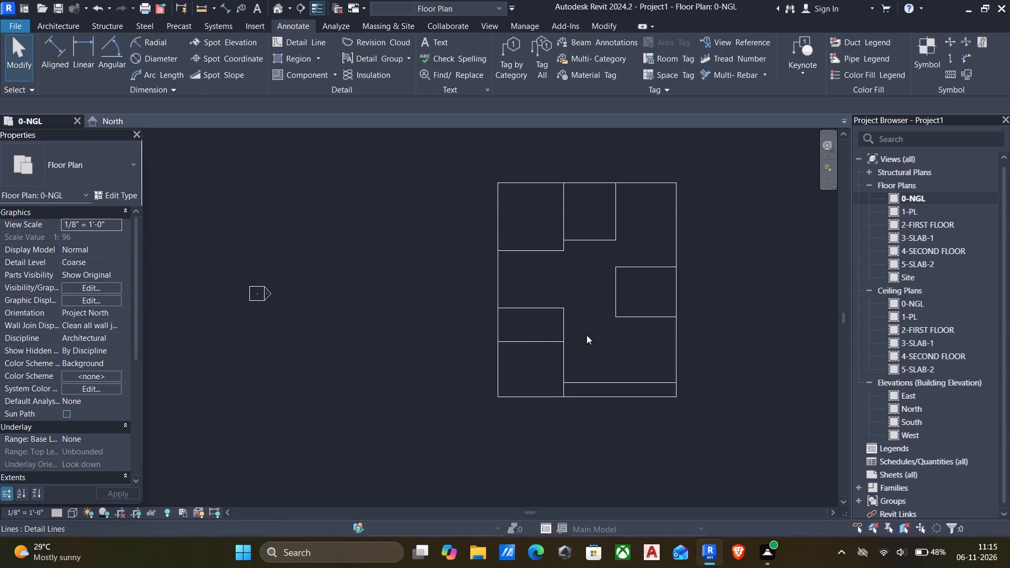
Extend the lower-left room's right-hand vertical line down past the outline's bottom edge to a length of about 28'.
{"action": "scroll", "coordinate": [597, 322], "scroll_direction": "down", "scroll_amount": 3}
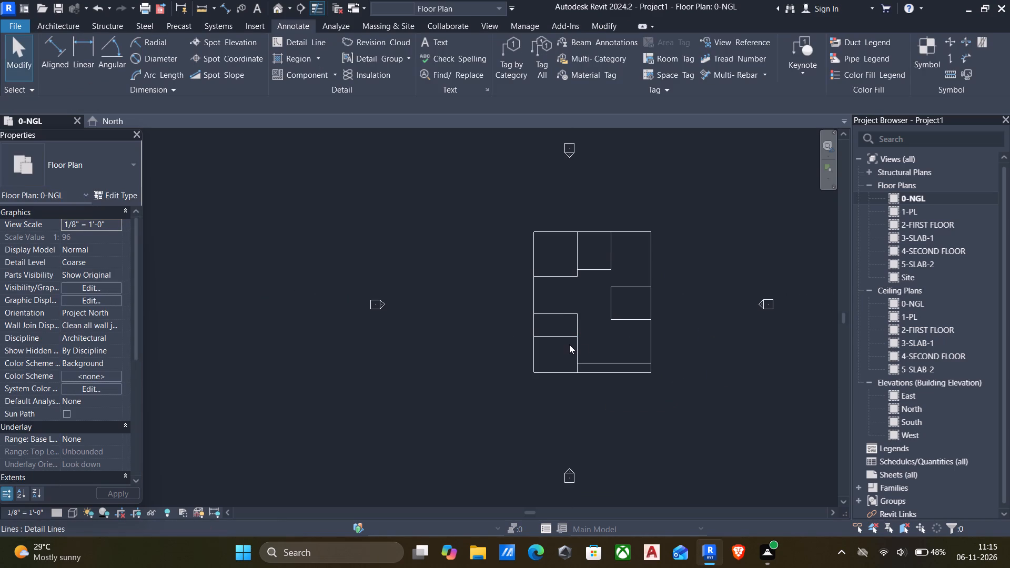
{"action": "left_click", "coordinate": [575, 351]}
{"action": "left_click_drag", "start_coordinate": [576, 372], "coordinate": [576, 404]}
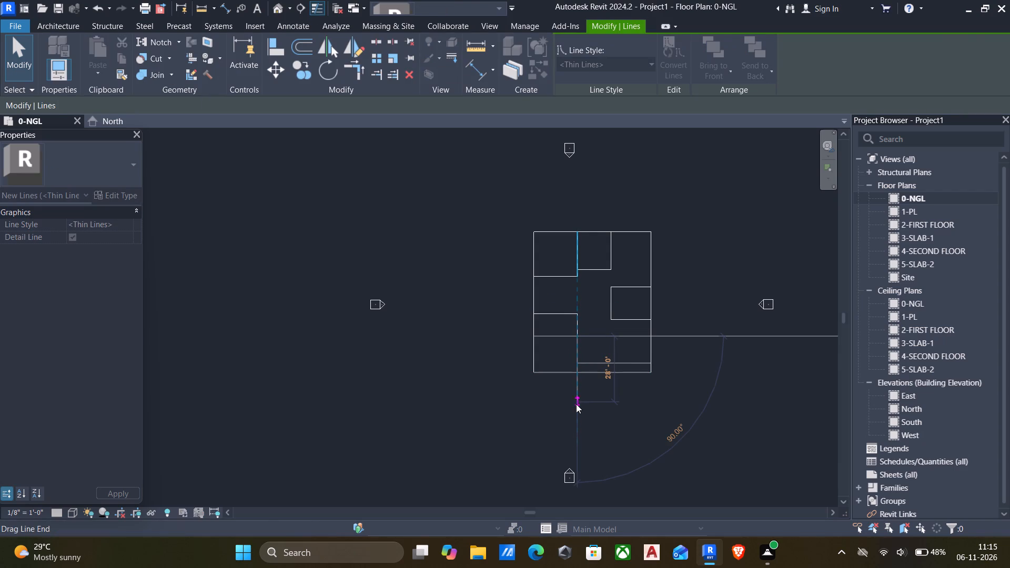
{"action": "key", "text": "Escape"}
Place chained 6" INNER WALL segments along the outline's top edge, down its right edge and back along the 31'-6" horizontal line.
{"action": "scroll", "coordinate": [639, 311], "scroll_direction": "up", "scroll_amount": 2}
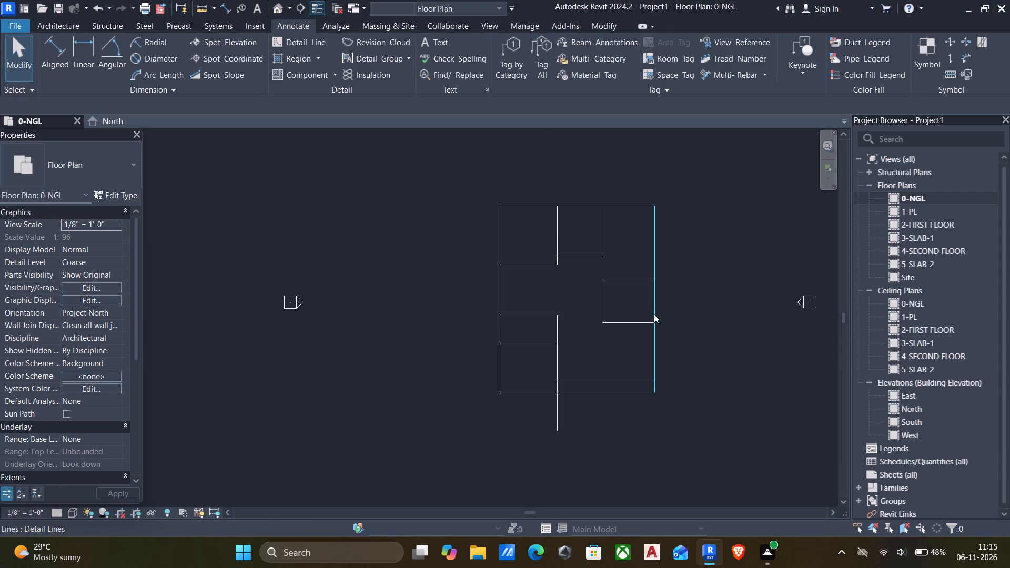
{"action": "scroll", "coordinate": [656, 315], "scroll_direction": "down", "scroll_amount": 2}
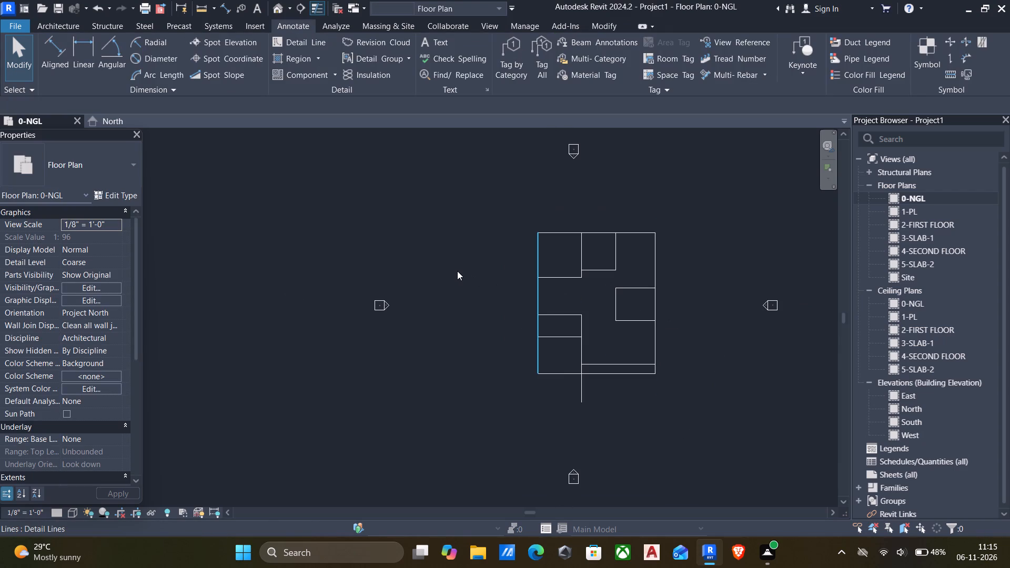
{"action": "type", "text": "wa"}
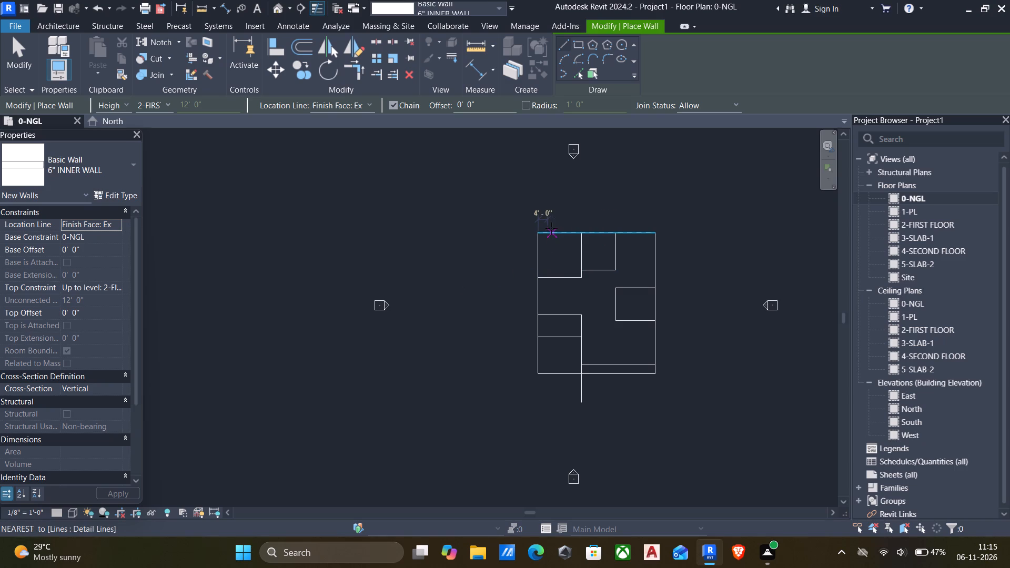
{"action": "scroll", "coordinate": [550, 240], "scroll_direction": "up", "scroll_amount": 4}
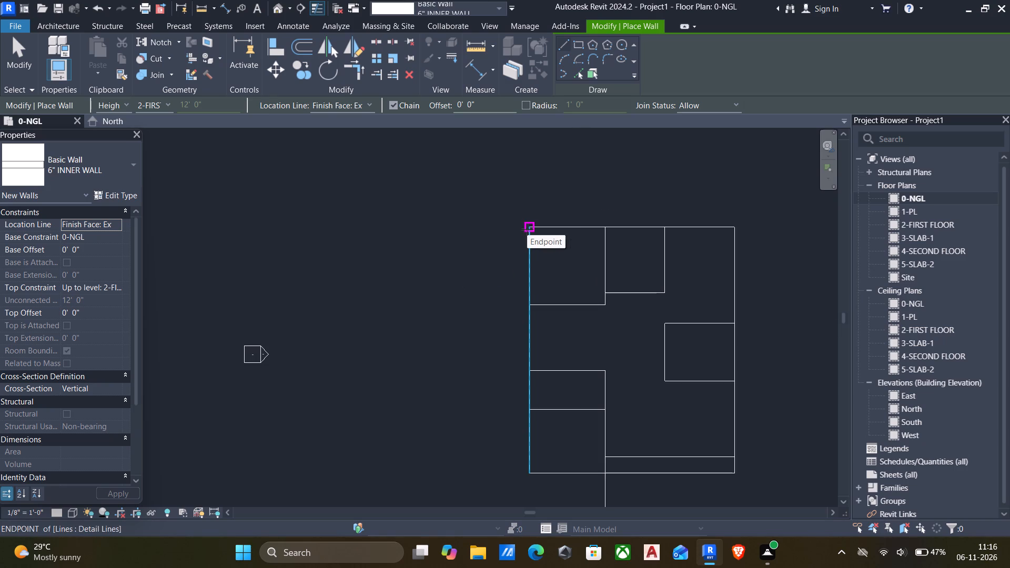
{"action": "left_click", "coordinate": [362, 109]}
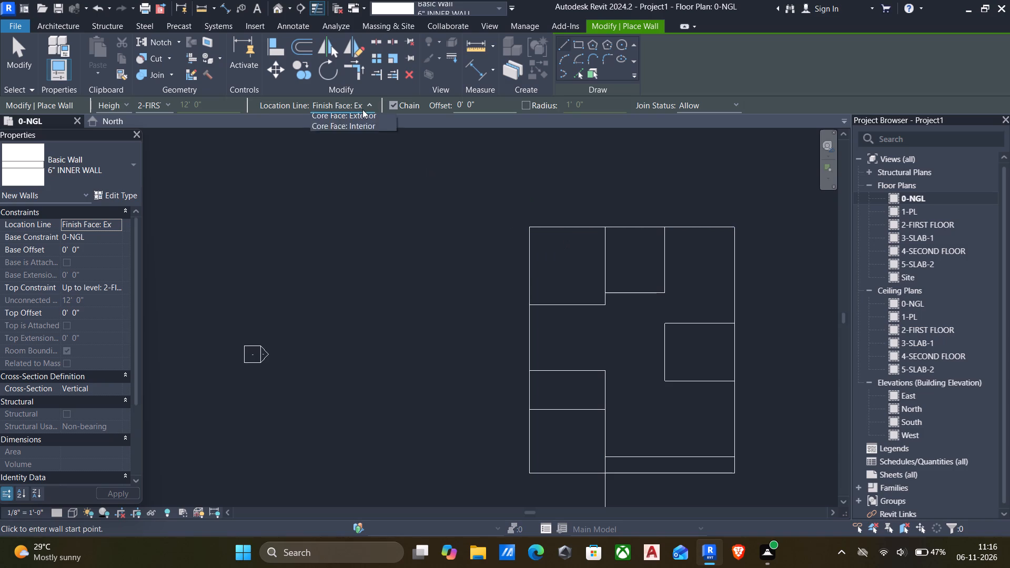
{"action": "left_click", "coordinate": [362, 109]}
{"action": "left_click", "coordinate": [531, 229]}
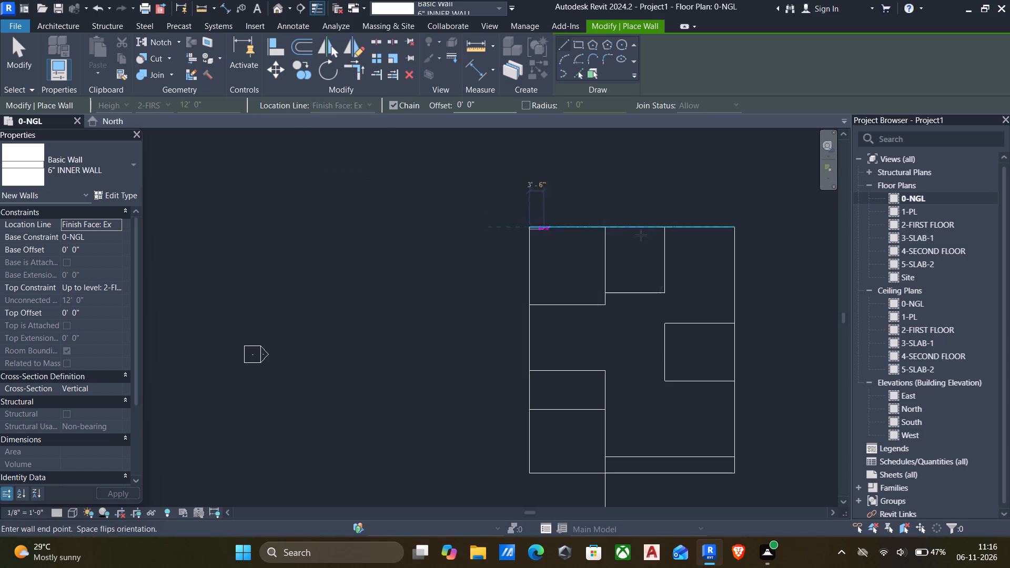
{"action": "scroll", "coordinate": [759, 225], "scroll_direction": "up", "scroll_amount": 5}
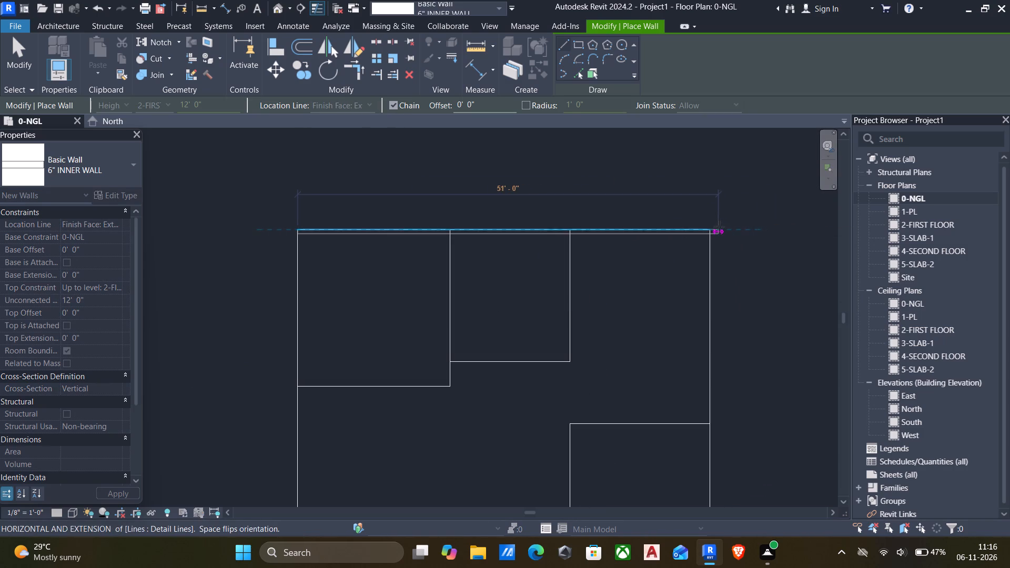
{"action": "left_click", "coordinate": [710, 227]}
{"action": "scroll", "coordinate": [707, 267], "scroll_direction": "down", "scroll_amount": 5}
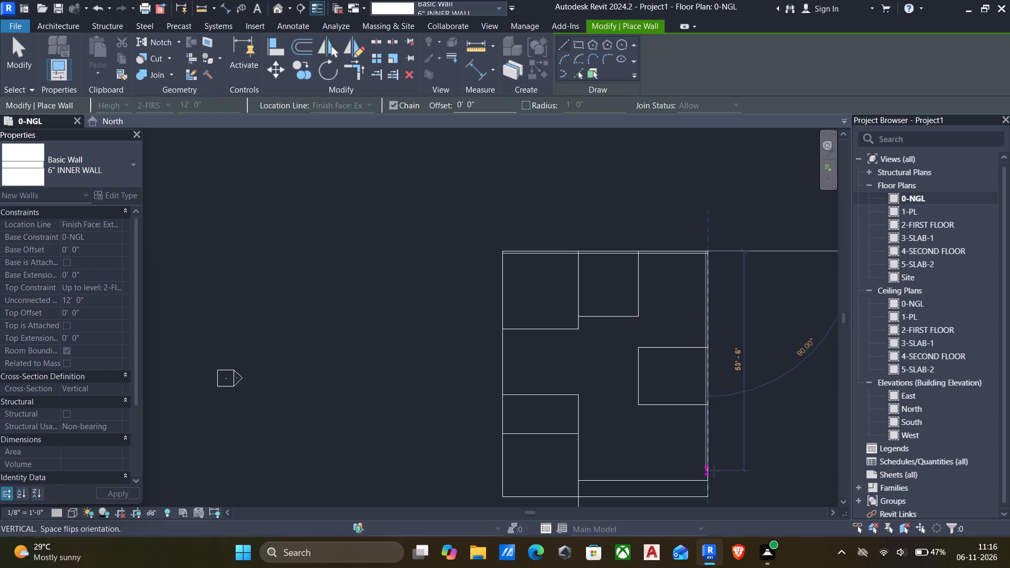
{"action": "scroll", "coordinate": [716, 478], "scroll_direction": "up", "scroll_amount": 4}
{"action": "left_click", "coordinate": [709, 483]}
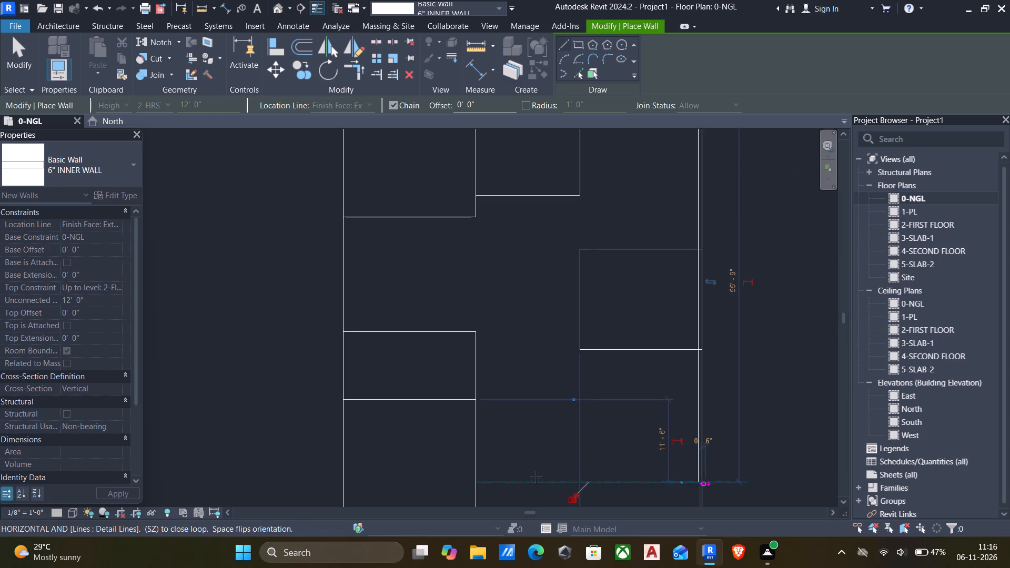
{"action": "left_click", "coordinate": [478, 480]}
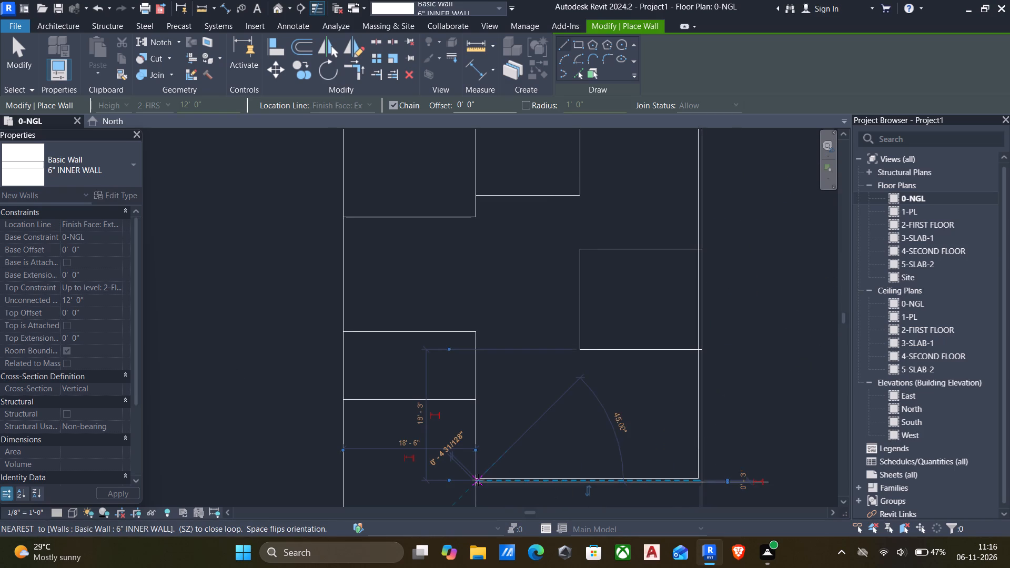
Continue the wall chain 4' down to the bottom edge, along the lower-left room's bottom and up the left edge, closing the loop.
{"action": "scroll", "coordinate": [478, 480], "scroll_direction": "down", "scroll_amount": 8}
{"action": "middle_click_drag", "start_coordinate": [478, 480], "coordinate": [536, 379]}
{"action": "scroll", "coordinate": [534, 379], "scroll_direction": "up", "scroll_amount": 2}
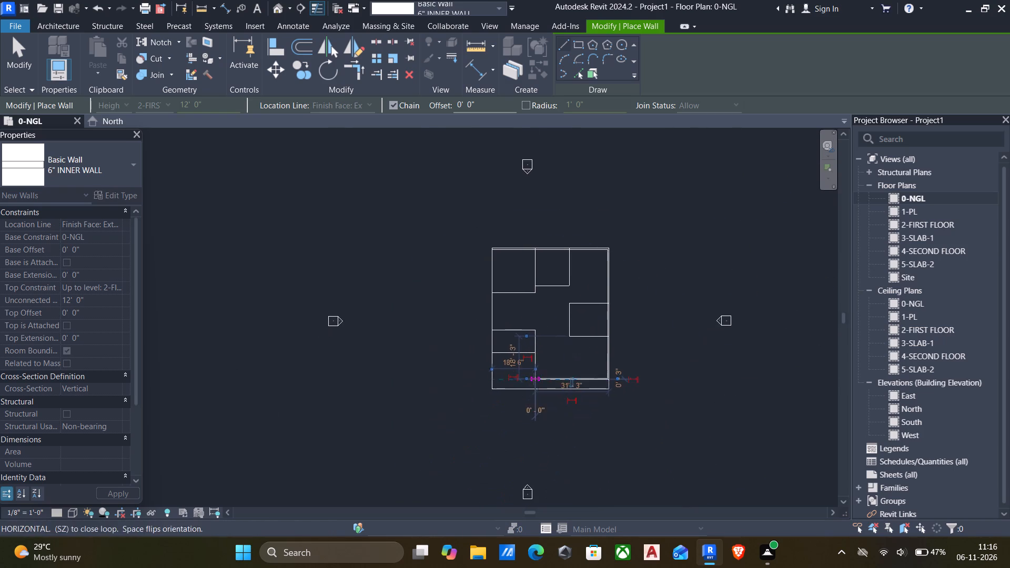
{"action": "scroll", "coordinate": [534, 379], "scroll_direction": "up", "scroll_amount": 10}
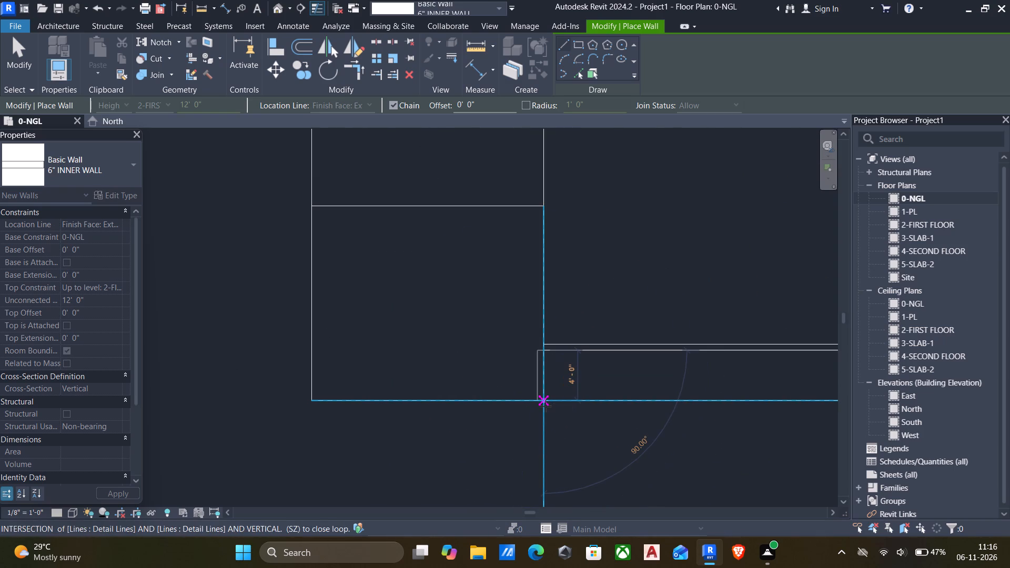
{"action": "left_click", "coordinate": [546, 406]}
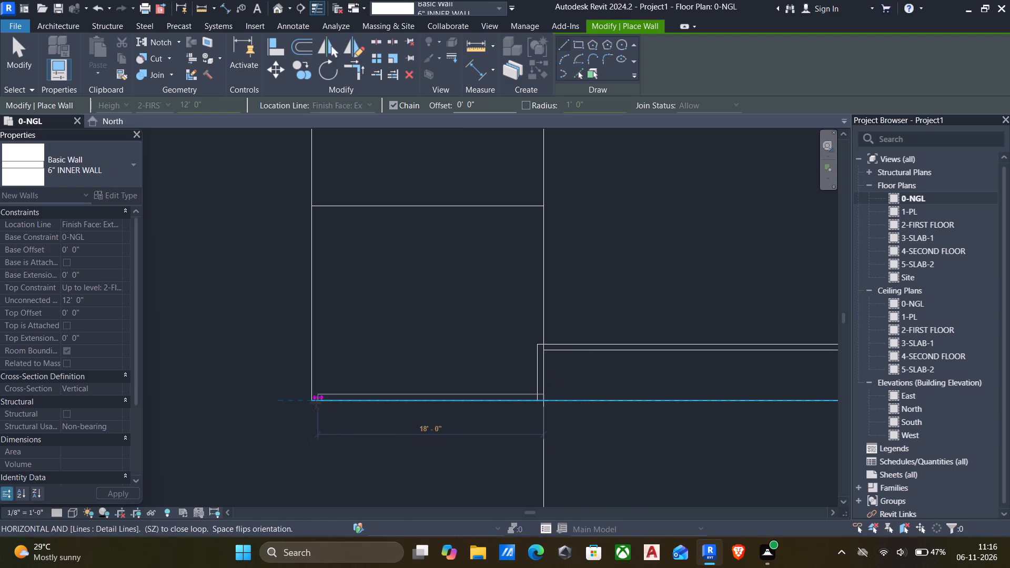
{"action": "left_click", "coordinate": [307, 402]}
{"action": "scroll", "coordinate": [307, 383], "scroll_direction": "down", "scroll_amount": 6}
{"action": "middle_click_drag", "start_coordinate": [306, 331], "coordinate": [348, 386]}
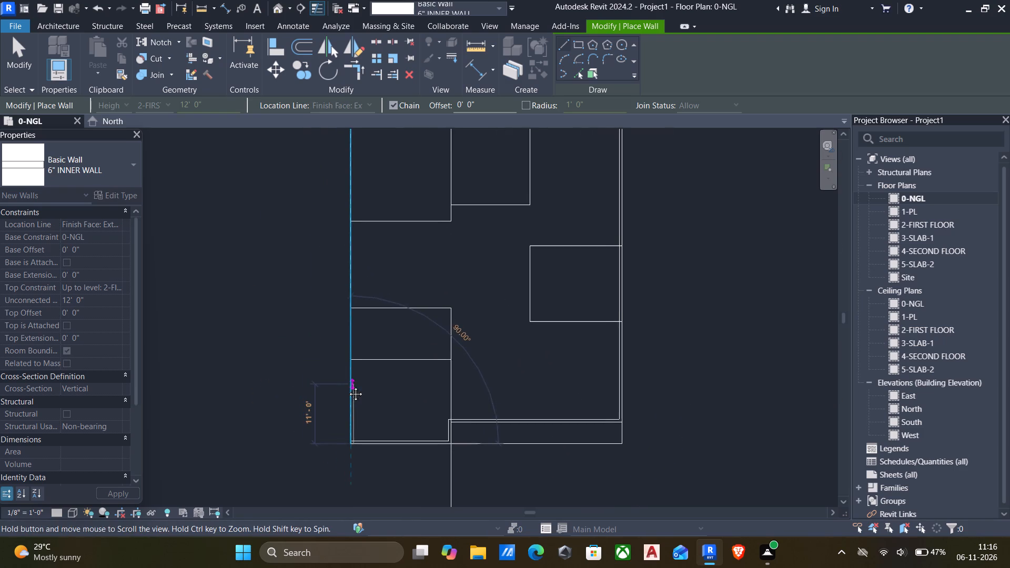
{"action": "middle_click_drag", "start_coordinate": [348, 386], "coordinate": [351, 388]}
{"action": "scroll", "coordinate": [376, 351], "scroll_direction": "down", "scroll_amount": 4}
{"action": "scroll", "coordinate": [371, 228], "scroll_direction": "up", "scroll_amount": 2}
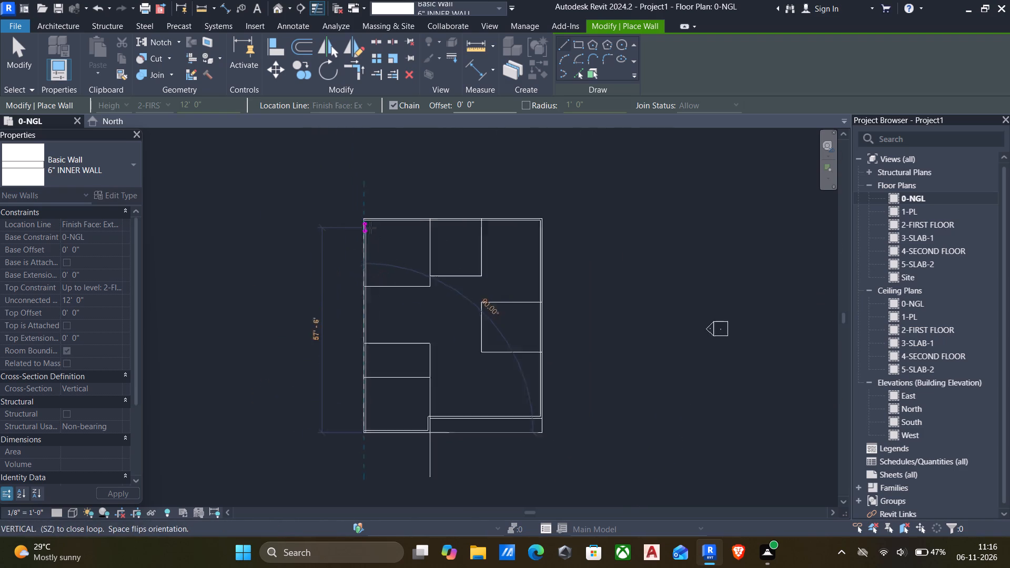
{"action": "scroll", "coordinate": [370, 228], "scroll_direction": "up", "scroll_amount": 8}
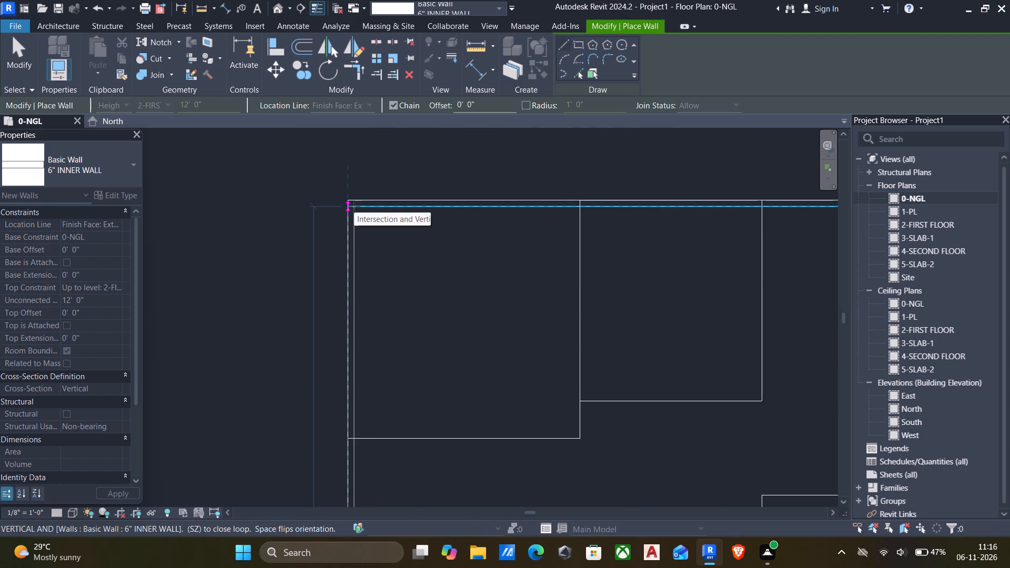
{"action": "left_click", "coordinate": [351, 205]}
{"action": "scroll", "coordinate": [358, 208], "scroll_direction": "down", "scroll_amount": 6}
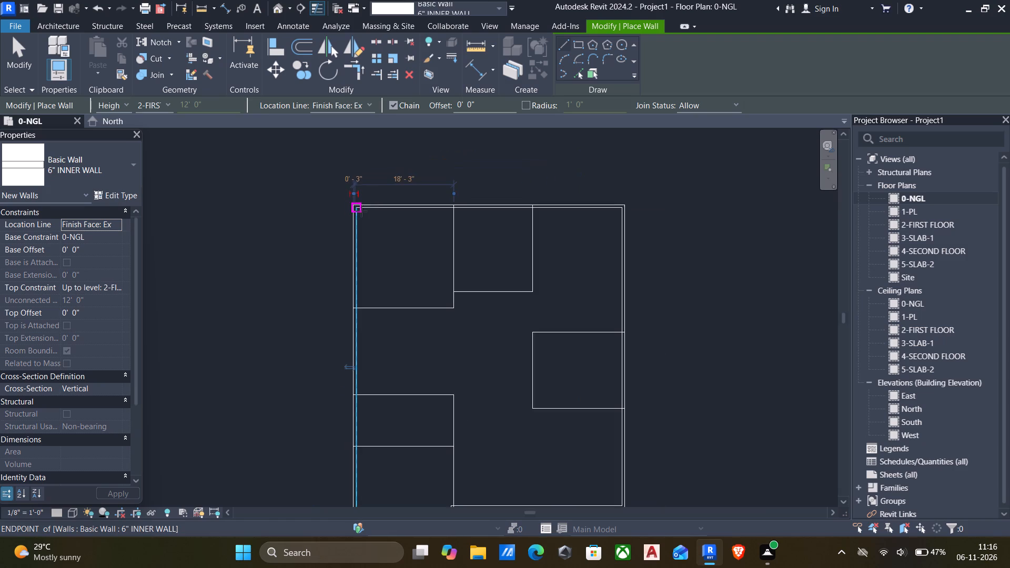
Place a 6" INNER WALL along the vertical line projecting below the outline, from the lower-left room's bottom right corner to its lower end.
{"action": "scroll", "coordinate": [403, 231], "scroll_direction": "down", "scroll_amount": 5}
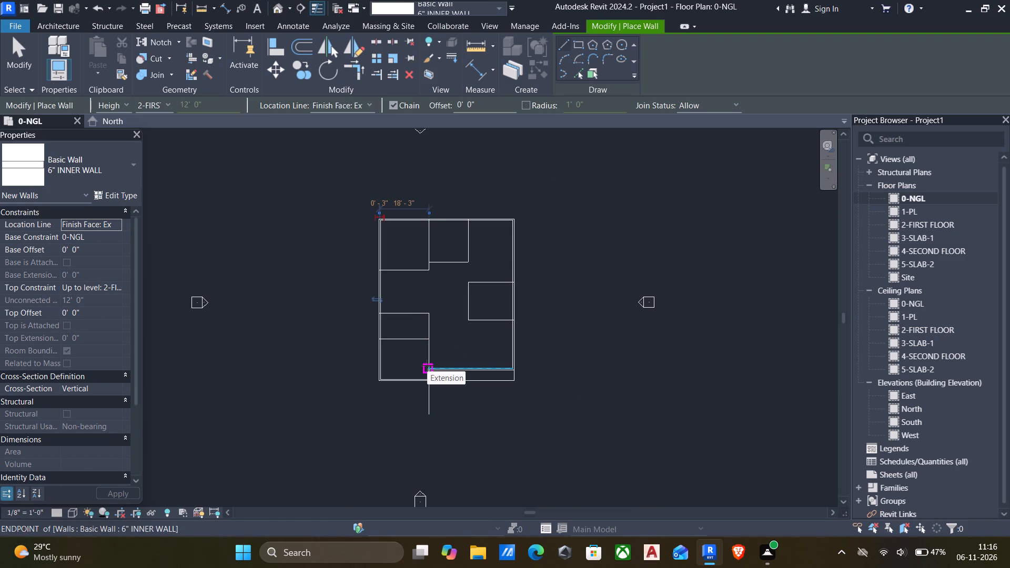
{"action": "scroll", "coordinate": [428, 381], "scroll_direction": "up", "scroll_amount": 8}
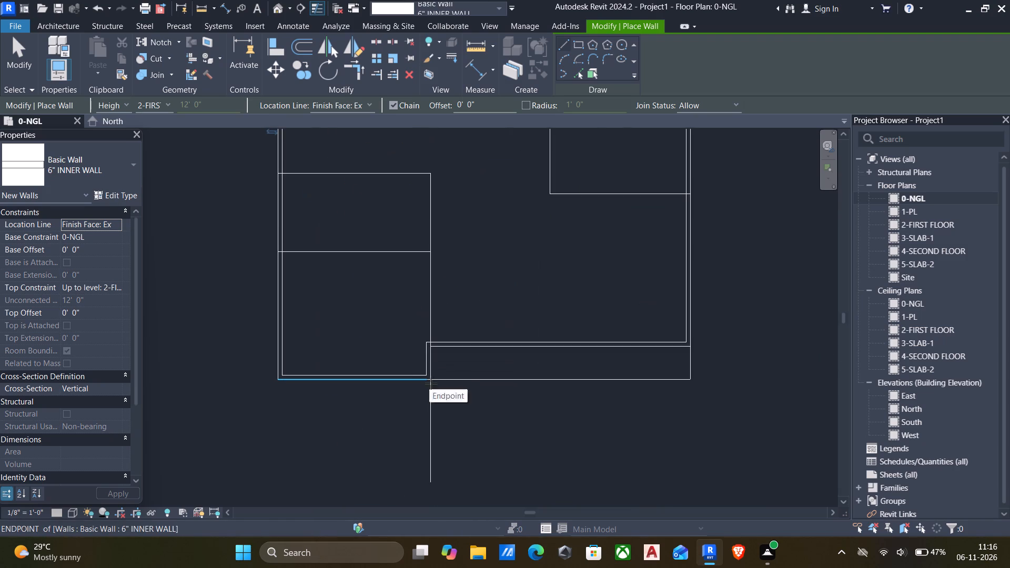
{"action": "scroll", "coordinate": [431, 392], "scroll_direction": "up", "scroll_amount": 4}
{"action": "left_click", "coordinate": [430, 371]}
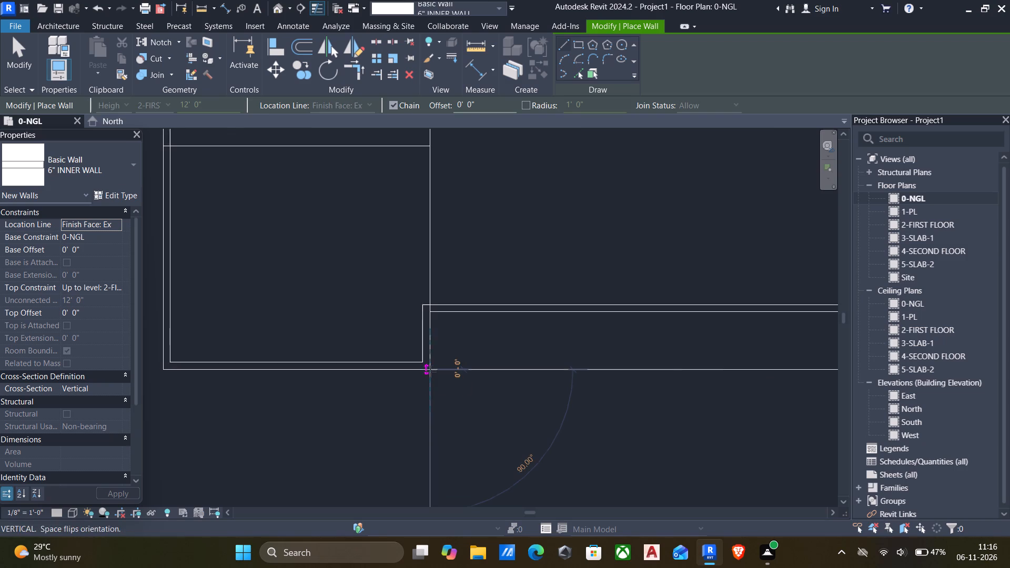
{"action": "scroll", "coordinate": [436, 460], "scroll_direction": "down", "scroll_amount": 6}
{"action": "middle_click_drag", "start_coordinate": [436, 460], "coordinate": [447, 404]}
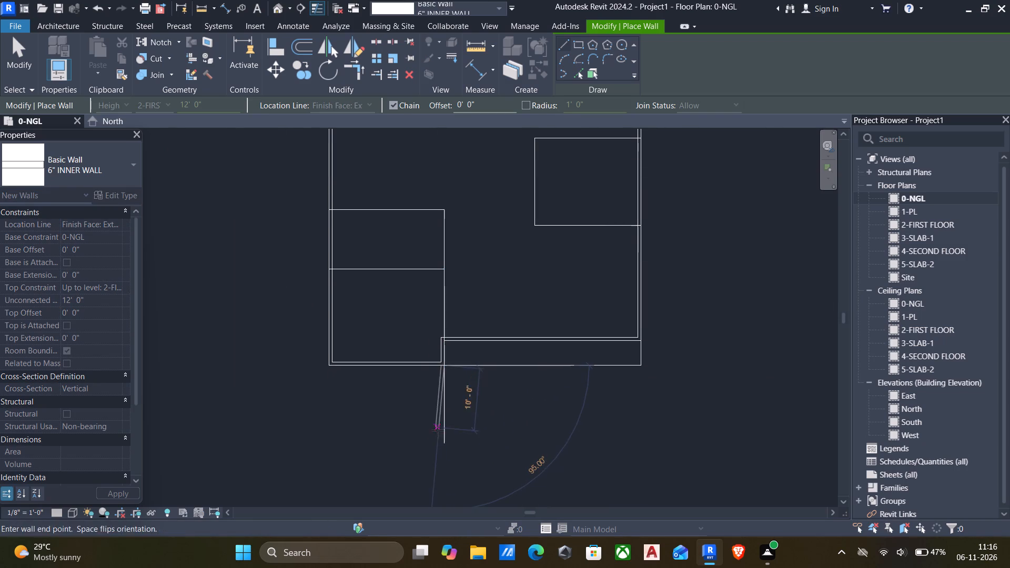
{"action": "left_click", "coordinate": [441, 439]}
{"action": "key", "text": "Escape"}
{"action": "key", "text": "Escape"}
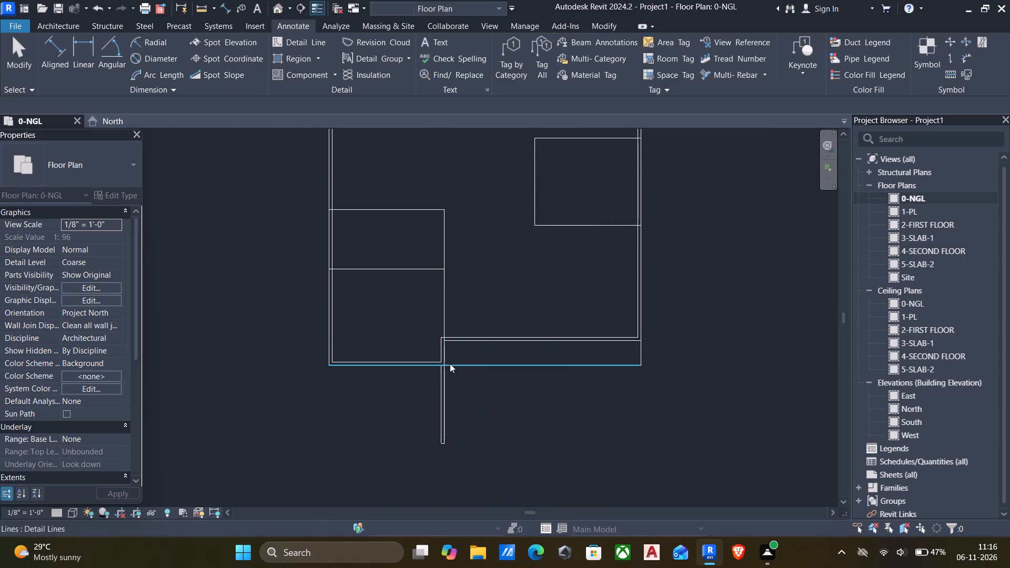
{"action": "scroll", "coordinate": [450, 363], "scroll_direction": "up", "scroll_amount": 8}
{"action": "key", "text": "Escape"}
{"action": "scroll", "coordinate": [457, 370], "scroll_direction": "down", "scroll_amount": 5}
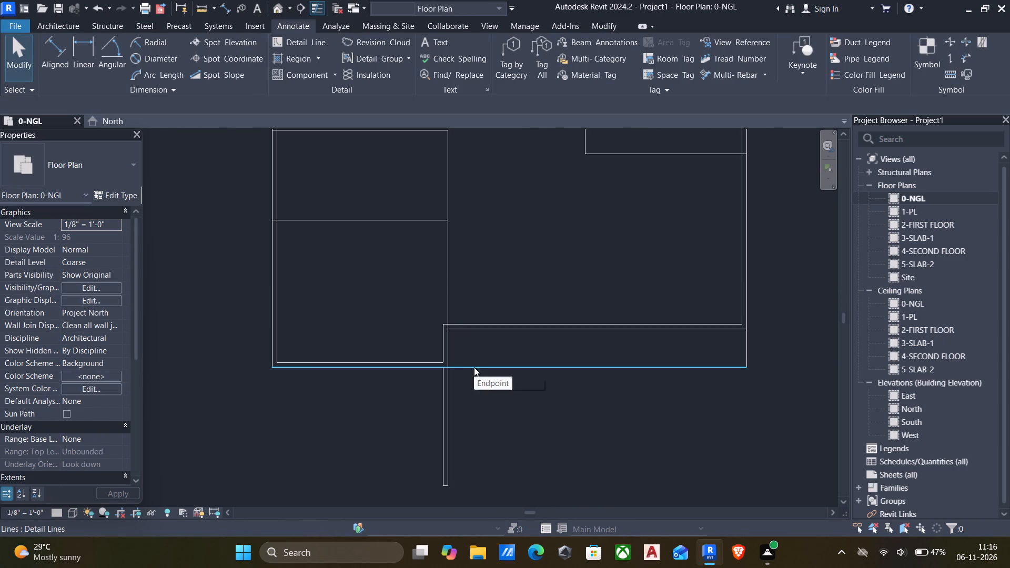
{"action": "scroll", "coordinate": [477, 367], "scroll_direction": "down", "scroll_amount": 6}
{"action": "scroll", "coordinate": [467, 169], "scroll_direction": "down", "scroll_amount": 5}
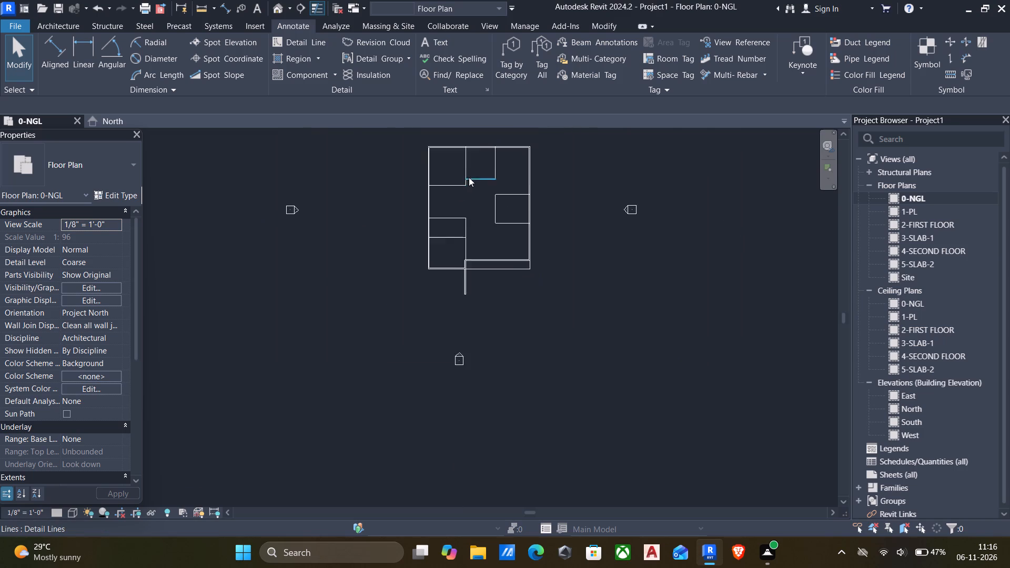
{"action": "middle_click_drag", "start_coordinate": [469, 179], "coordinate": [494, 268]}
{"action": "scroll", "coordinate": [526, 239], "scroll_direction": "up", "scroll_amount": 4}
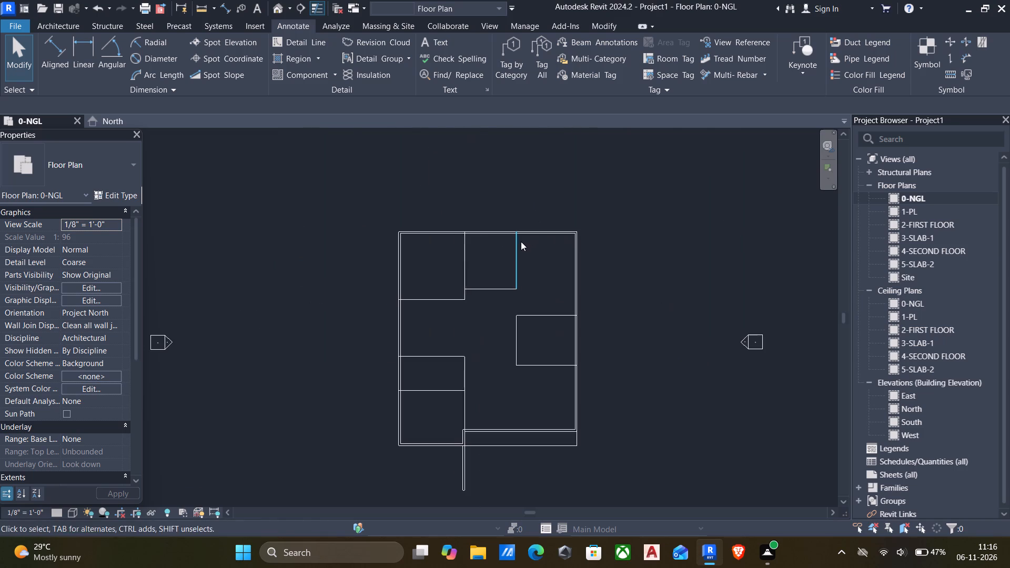
Place chained 6" INNER WALL segments down the upper-left room's right side and back along its bottom to the outer left wall.
{"action": "scroll", "coordinate": [508, 236], "scroll_direction": "up", "scroll_amount": 2}
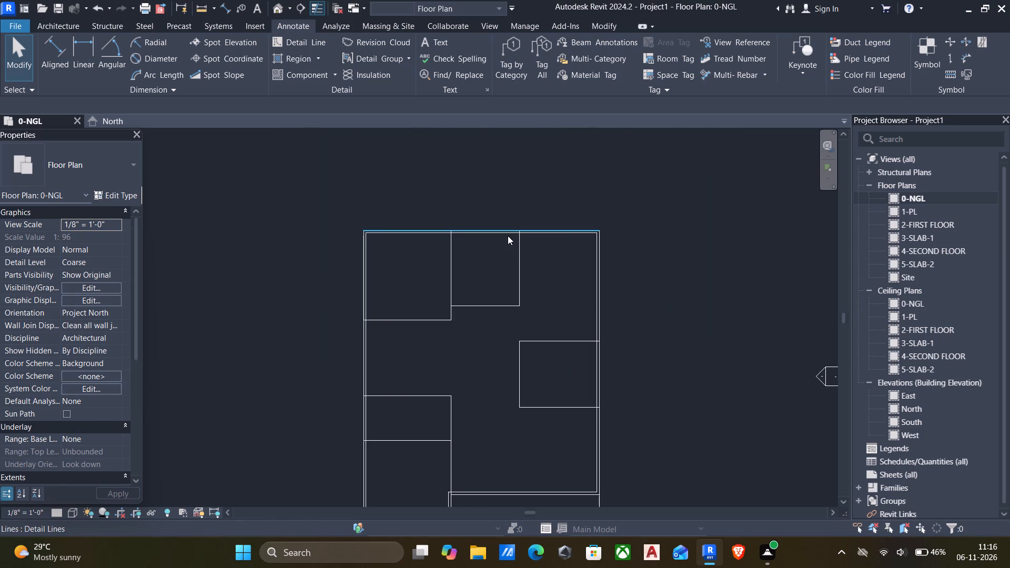
{"action": "type", "text": "wa"}
{"action": "scroll", "coordinate": [465, 237], "scroll_direction": "up", "scroll_amount": 4}
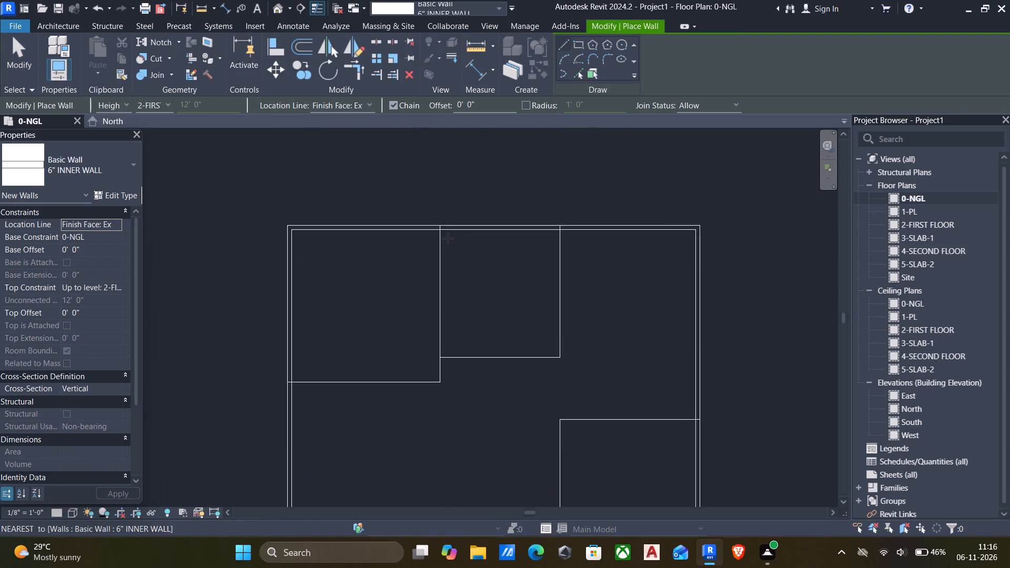
{"action": "scroll", "coordinate": [447, 238], "scroll_direction": "up", "scroll_amount": 5}
{"action": "left_click", "coordinate": [436, 222]}
{"action": "scroll", "coordinate": [435, 233], "scroll_direction": "down", "scroll_amount": 7}
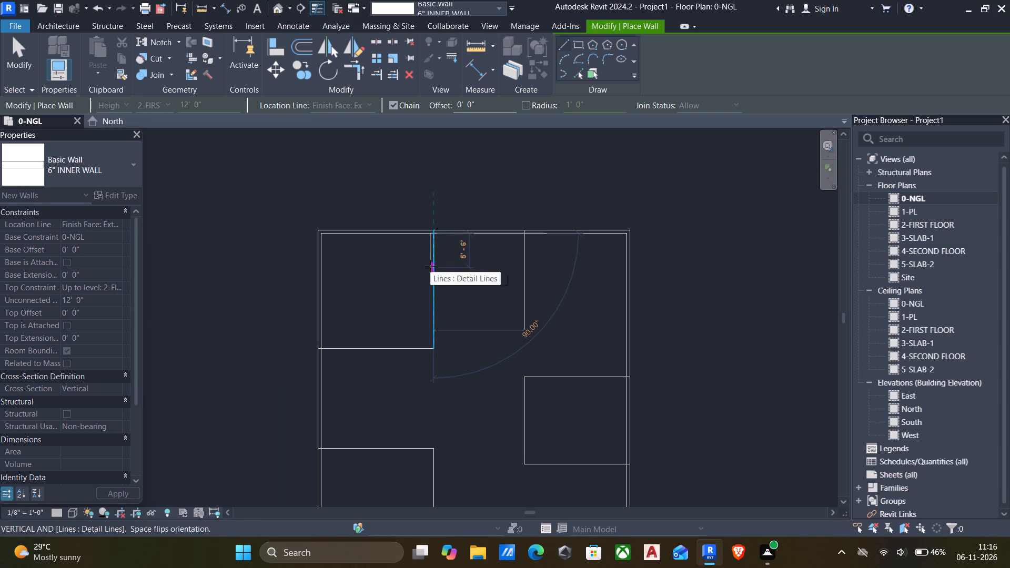
{"action": "left_click", "coordinate": [433, 347]}
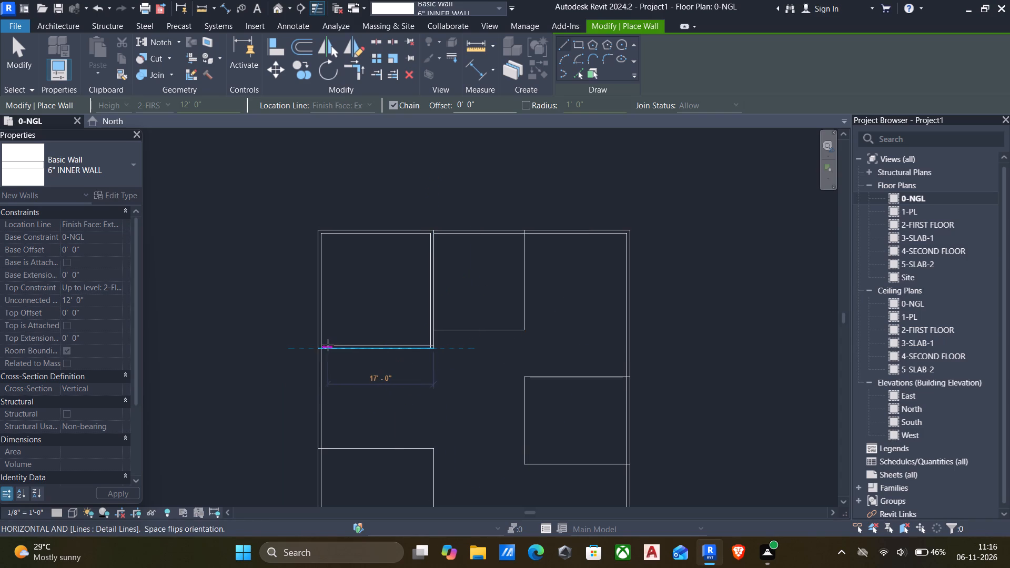
{"action": "left_click", "coordinate": [322, 345]}
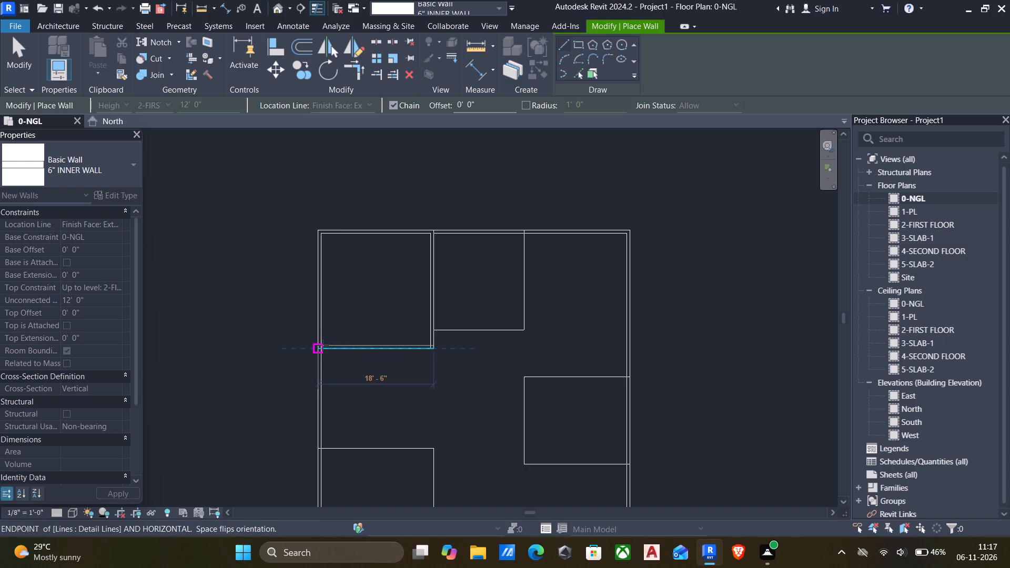
{"action": "key", "text": "Escape"}
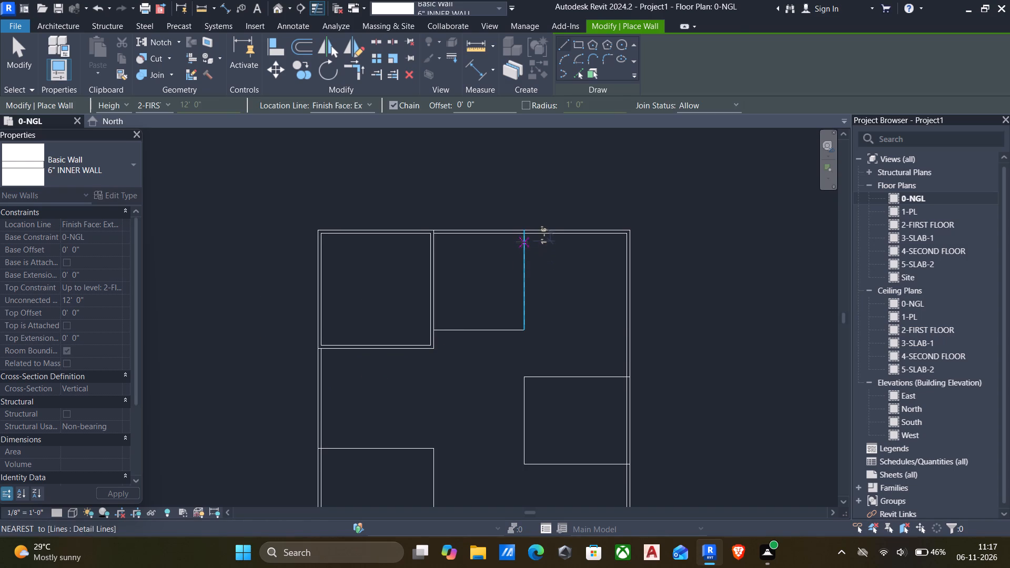
Place chained 6" INNER WALL segments down the top middle room's right side and along its bottom to the upper-left room's wall.
{"action": "left_click", "coordinate": [523, 236]}
{"action": "left_click", "coordinate": [526, 327]}
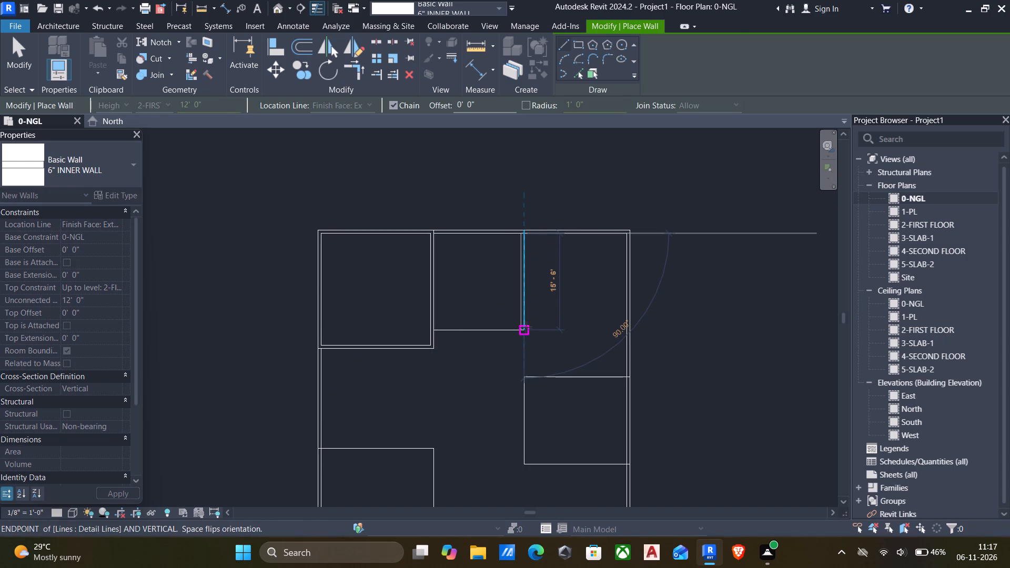
{"action": "left_click", "coordinate": [438, 329]}
{"action": "key", "text": "Escape"}
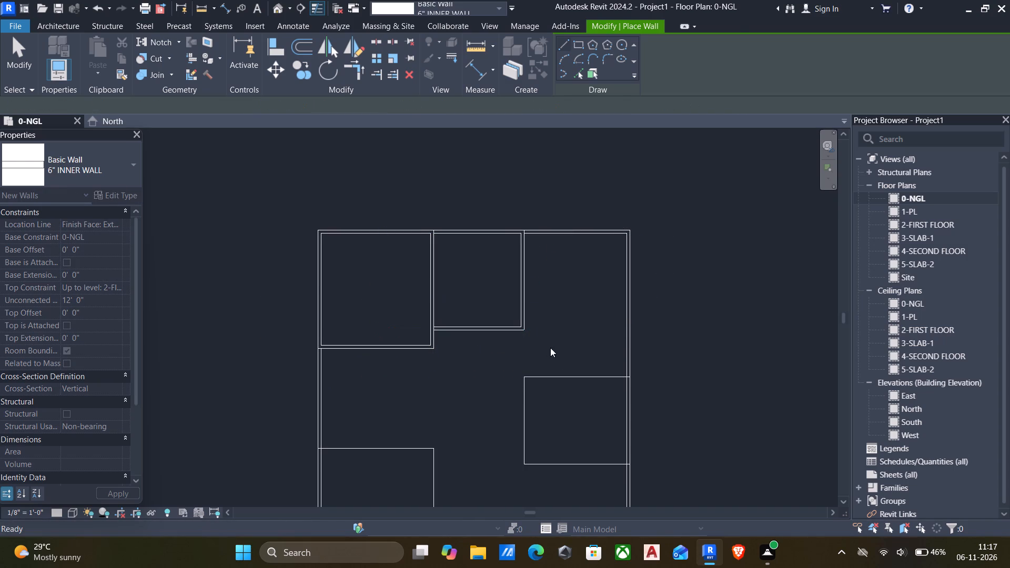
Place chained 6" INNER WALL segments along the top, right side and bottom of the small room above the lower-left room.
{"action": "scroll", "coordinate": [550, 348], "scroll_direction": "down", "scroll_amount": 6}
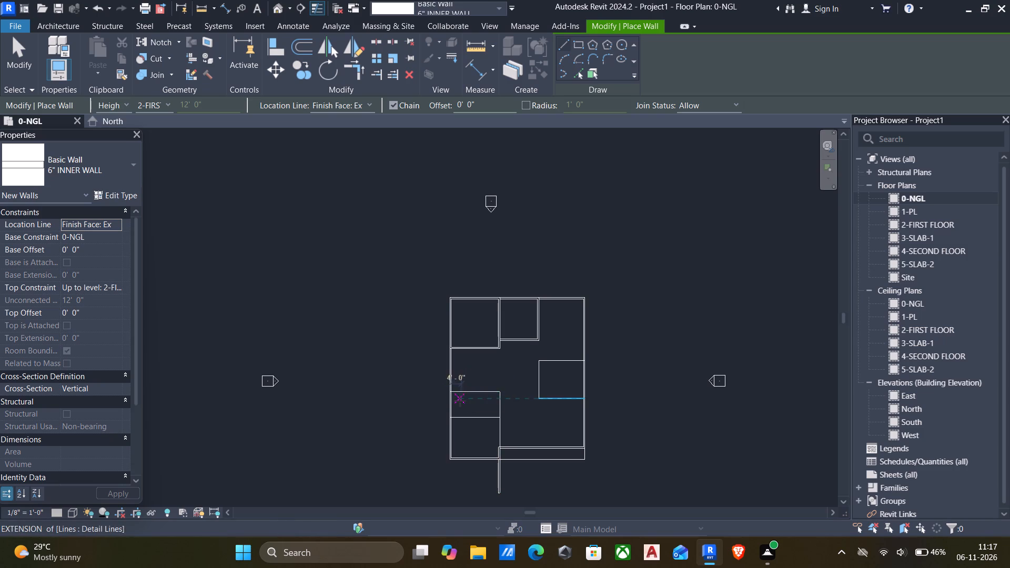
{"action": "scroll", "coordinate": [460, 401], "scroll_direction": "up", "scroll_amount": 5}
{"action": "left_click", "coordinate": [447, 386]}
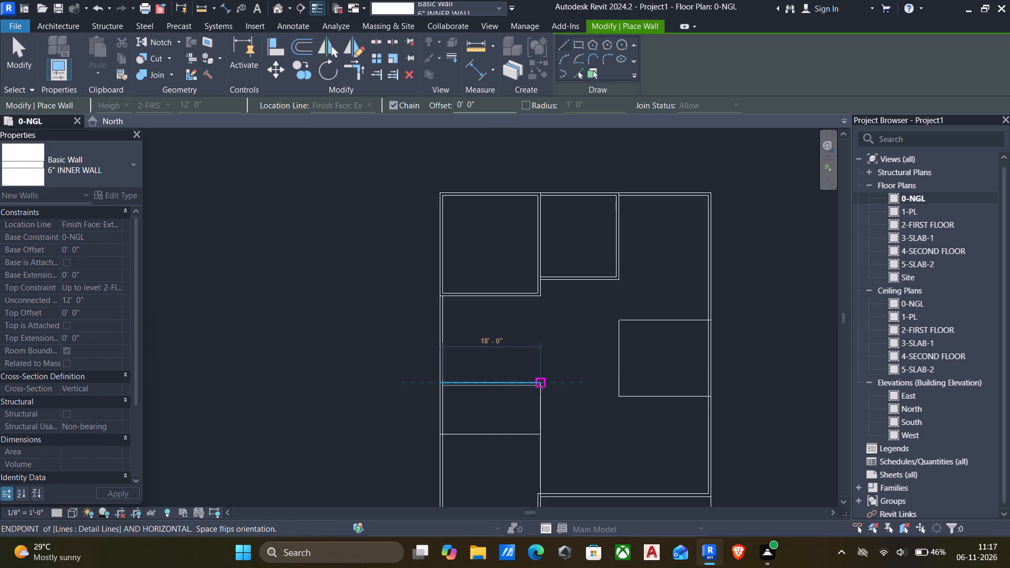
{"action": "left_click", "coordinate": [541, 386]}
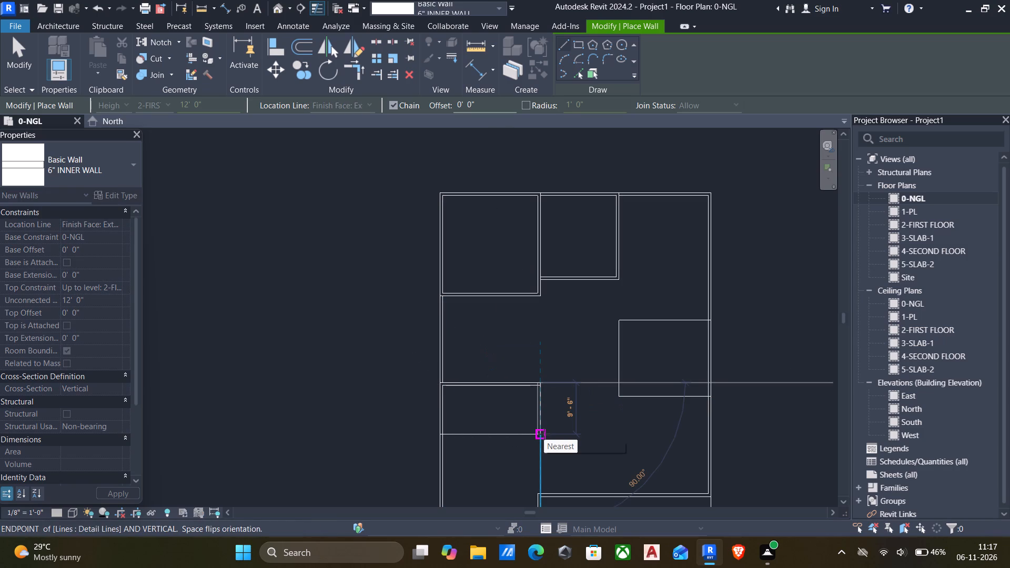
{"action": "left_click", "coordinate": [544, 434]}
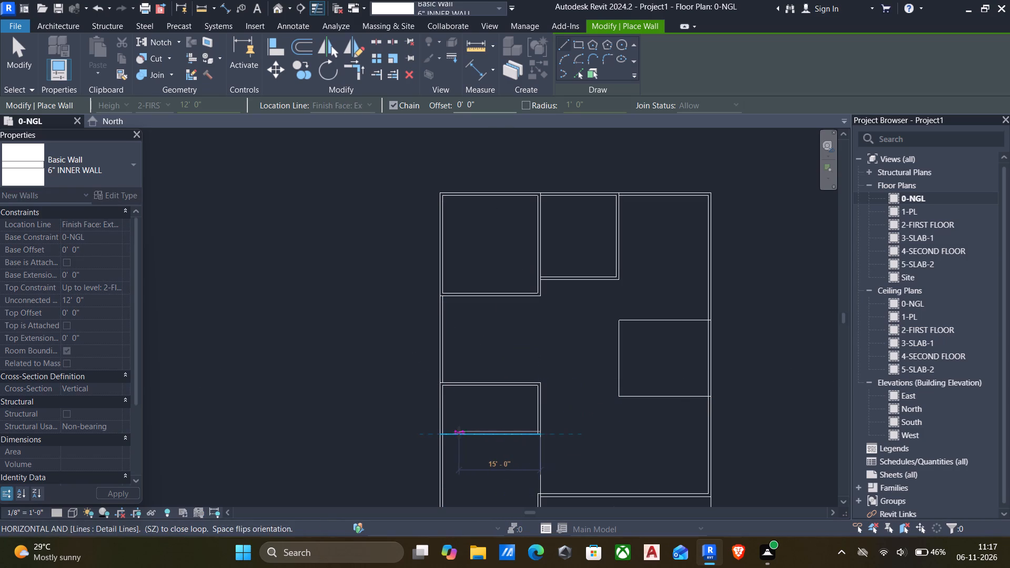
{"action": "left_click", "coordinate": [443, 433]}
{"action": "key", "text": "Escape"}
Place a 6" INNER WALL along the lower-left room's right side, from the small room's corner down to the lower horizontal wall.
{"action": "scroll", "coordinate": [513, 437], "scroll_direction": "down", "scroll_amount": 6}
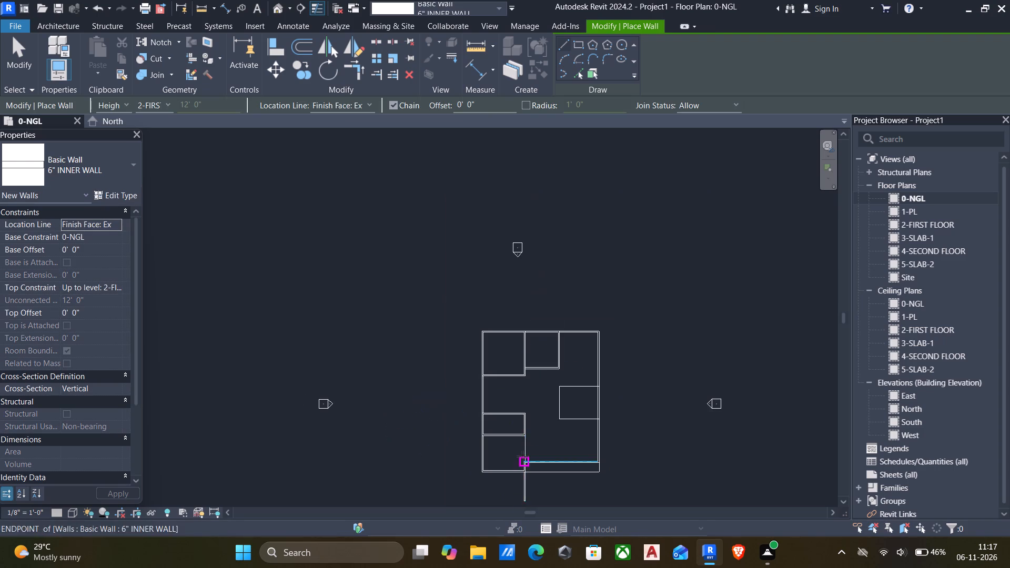
{"action": "scroll", "coordinate": [522, 457], "scroll_direction": "up", "scroll_amount": 10}
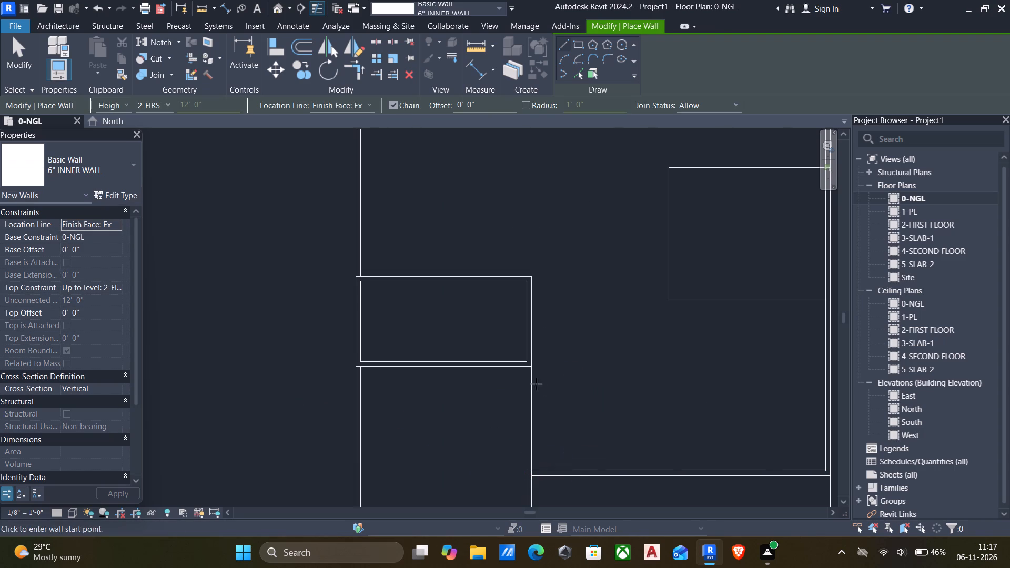
{"action": "left_click", "coordinate": [533, 370]}
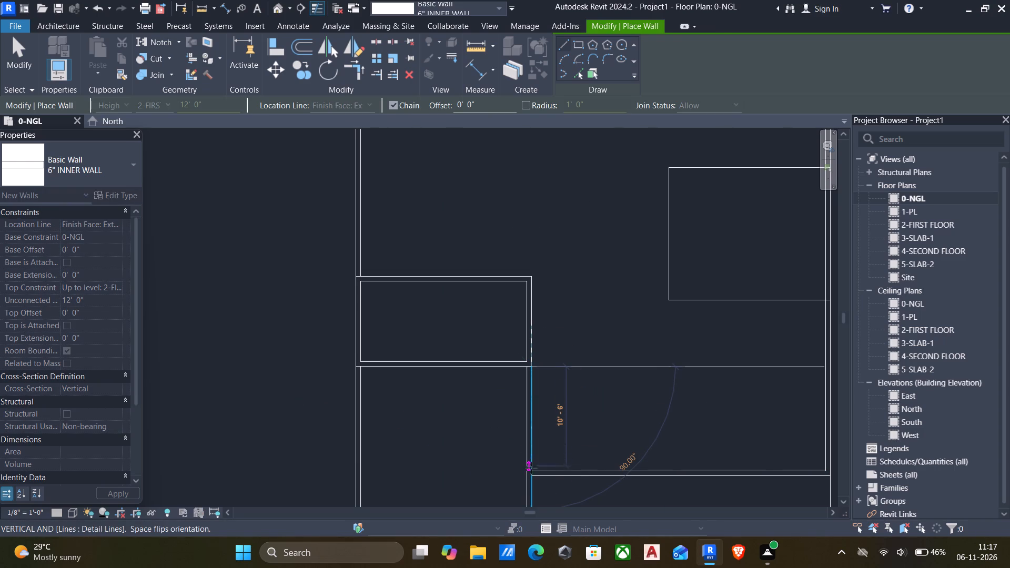
{"action": "left_click", "coordinate": [531, 474]}
{"action": "key", "text": "Escape"}
Place chained 6" INNER WALL segments along the top, left side and bottom of the room against the outline's right edge.
{"action": "scroll", "coordinate": [541, 466], "scroll_direction": "down", "scroll_amount": 5}
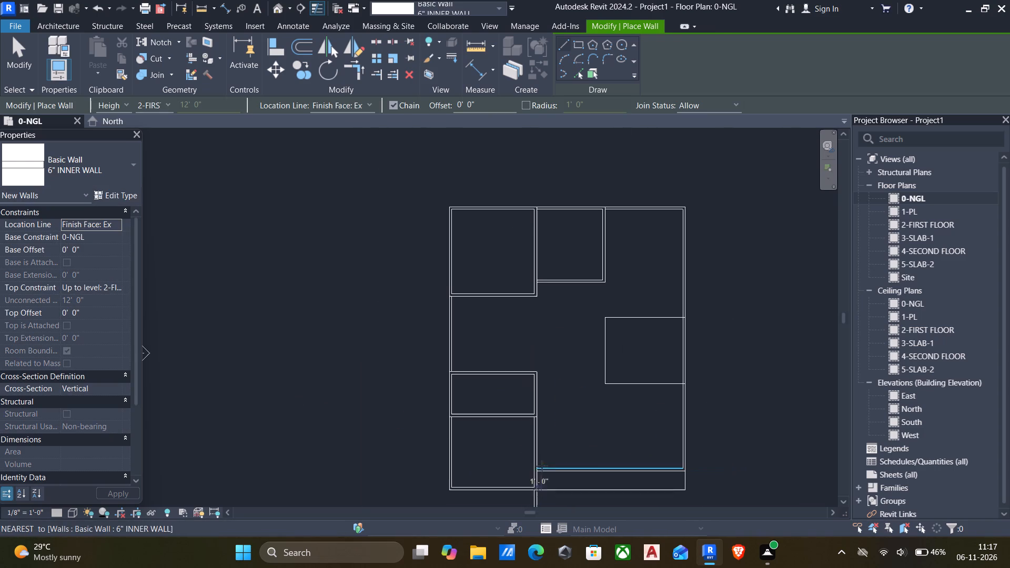
{"action": "left_click", "coordinate": [677, 319]}
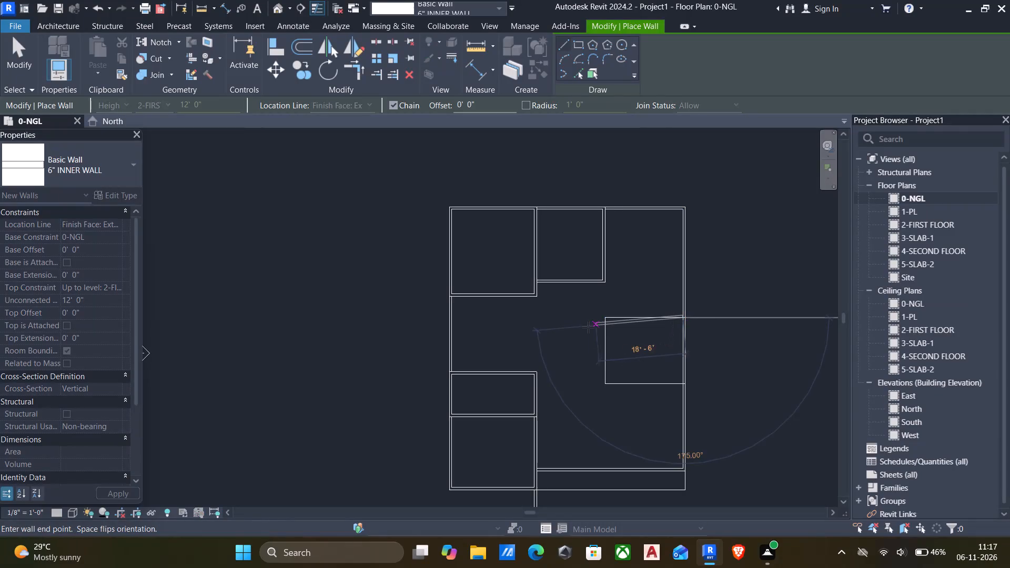
{"action": "left_click", "coordinate": [604, 320]}
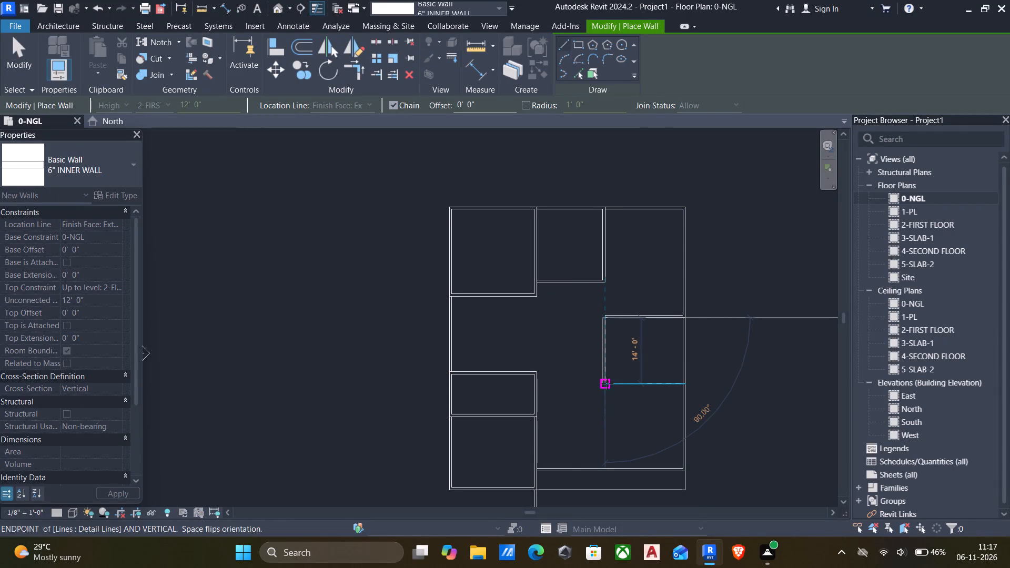
{"action": "left_click", "coordinate": [607, 384]}
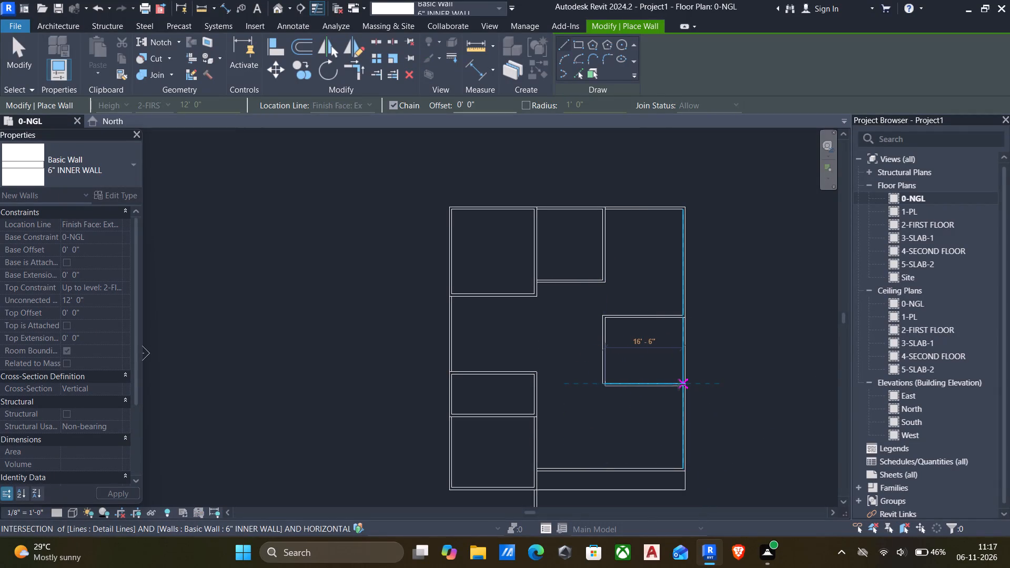
{"action": "left_click", "coordinate": [679, 384]}
{"action": "key", "text": "Escape"}
{"action": "scroll", "coordinate": [668, 382], "scroll_direction": "down", "scroll_amount": 4}
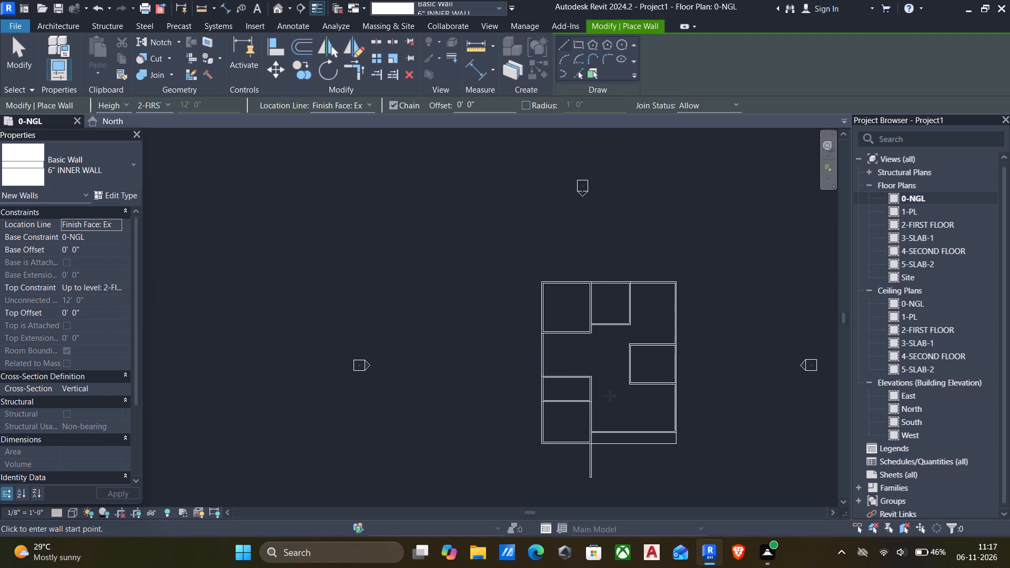
{"action": "scroll", "coordinate": [610, 395], "scroll_direction": "up", "scroll_amount": 3}
{"action": "key", "text": "Escape"}
Select all the thin detail lines of the sketched layout and delete them, keeping only the walls.
{"action": "scroll", "coordinate": [594, 411], "scroll_direction": "up", "scroll_amount": 1}
{"action": "scroll", "coordinate": [596, 413], "scroll_direction": "down", "scroll_amount": 3}
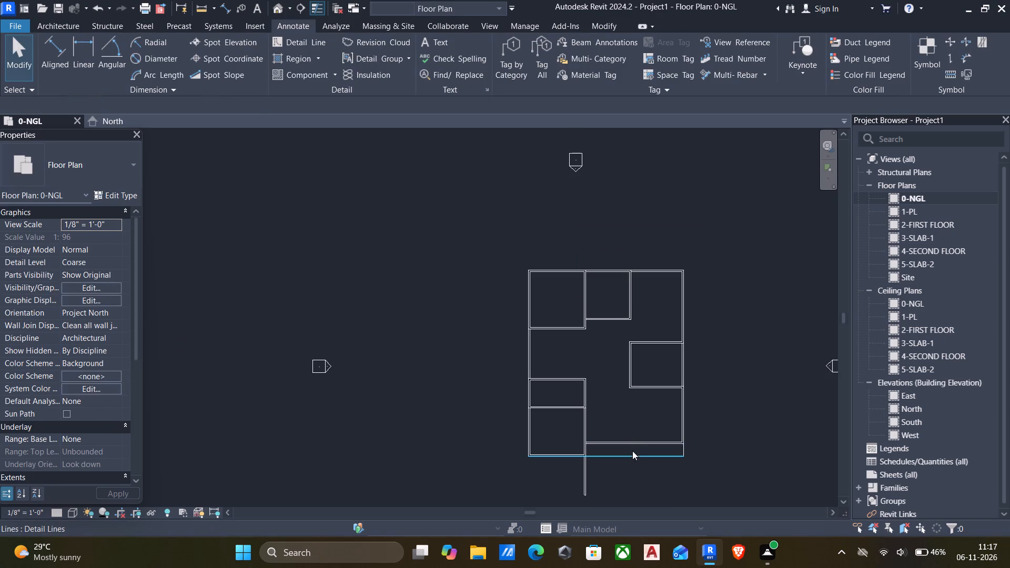
{"action": "left_click", "coordinate": [632, 455]}
{"action": "key", "text": "s"}
{"action": "key", "text": "a"}
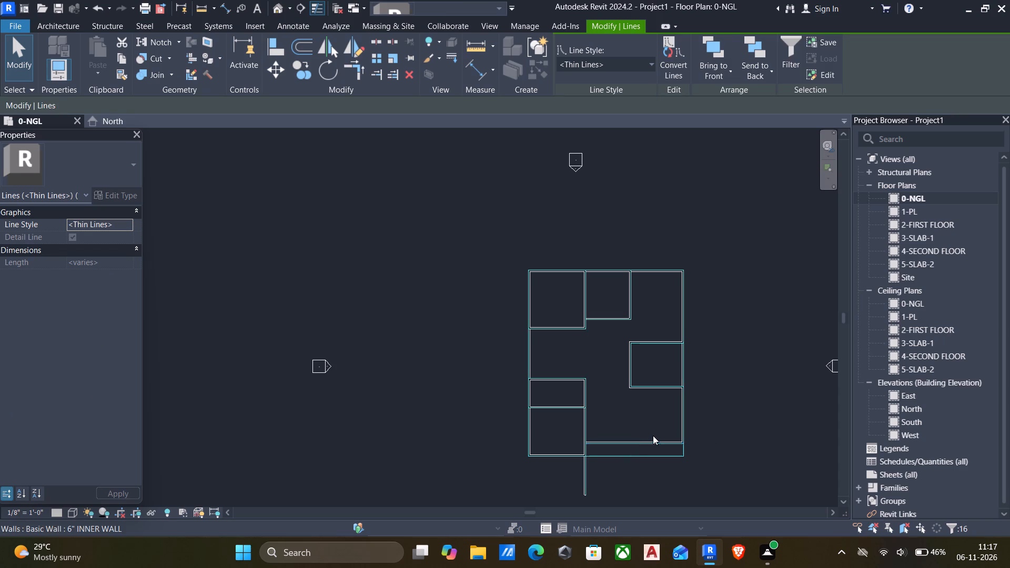
{"action": "key", "text": "Delete"}
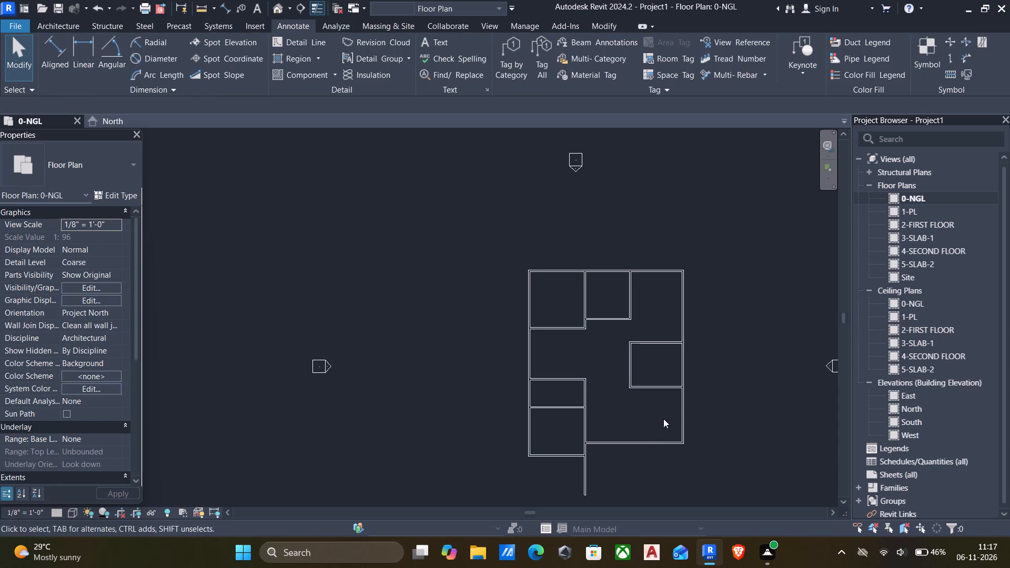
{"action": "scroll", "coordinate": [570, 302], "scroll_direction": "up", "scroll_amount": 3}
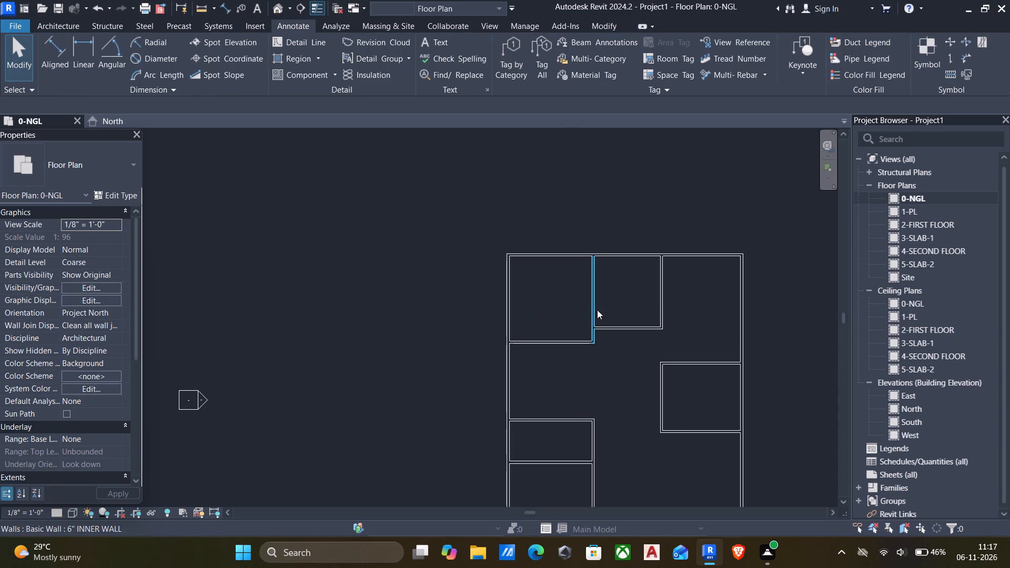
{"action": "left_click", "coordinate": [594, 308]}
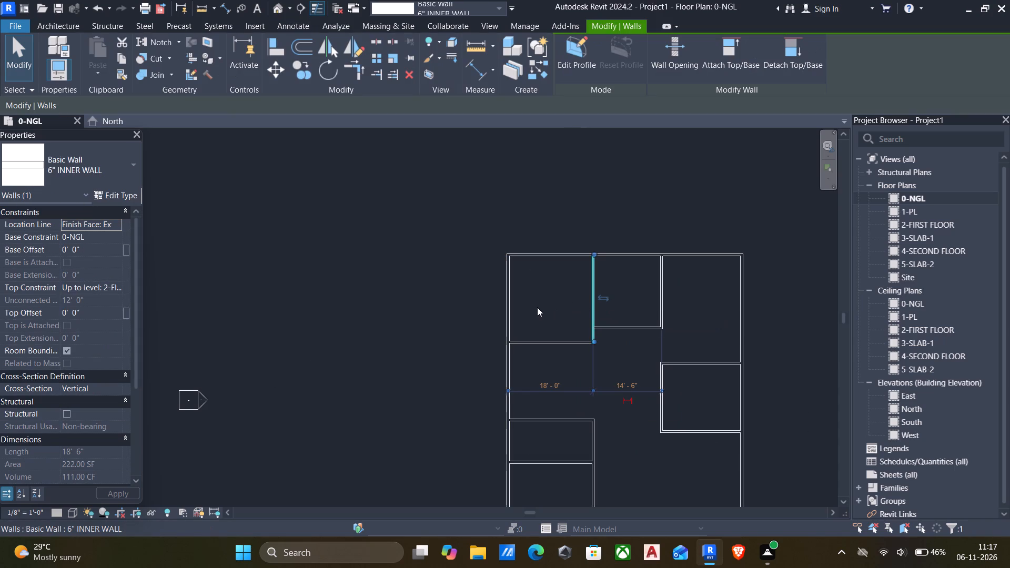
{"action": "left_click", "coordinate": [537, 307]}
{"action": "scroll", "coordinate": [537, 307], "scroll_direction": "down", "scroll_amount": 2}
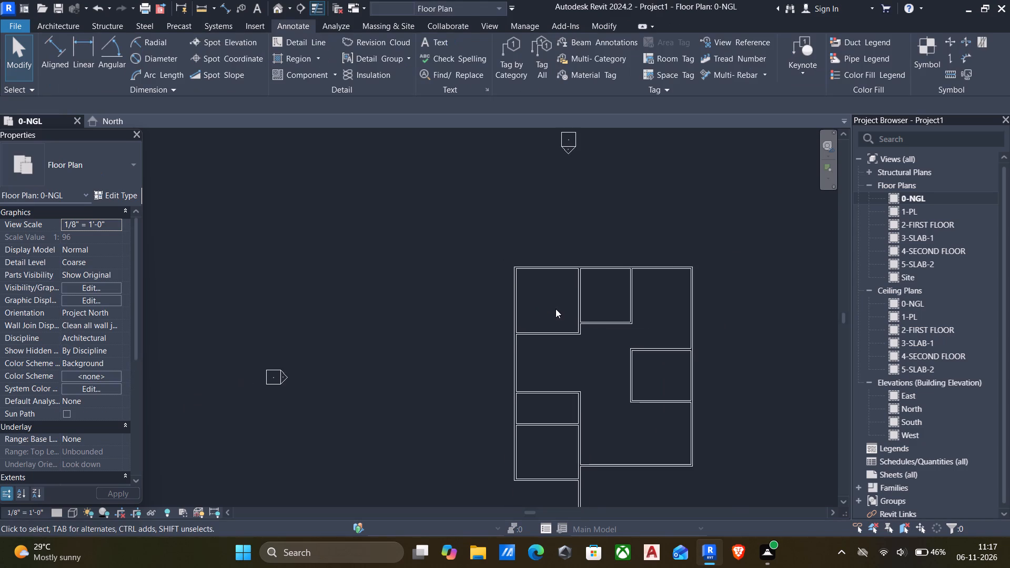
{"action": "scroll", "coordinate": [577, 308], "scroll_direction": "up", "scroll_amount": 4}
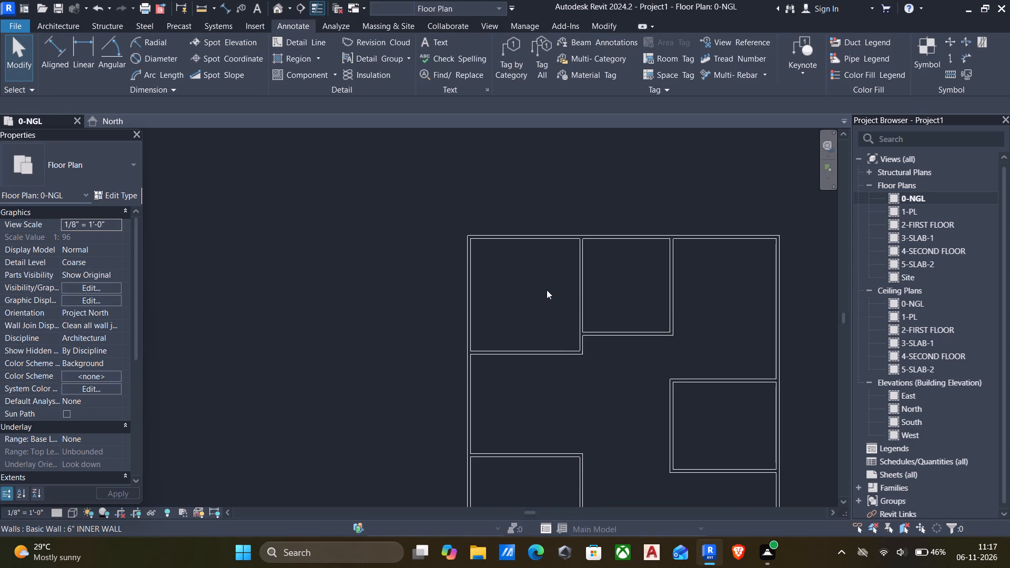
Set Witness Line Control to Fixed to Dimension Line in the aligned dimension's Linear - 3/32" Arial type.
{"action": "type", "text": "di"}
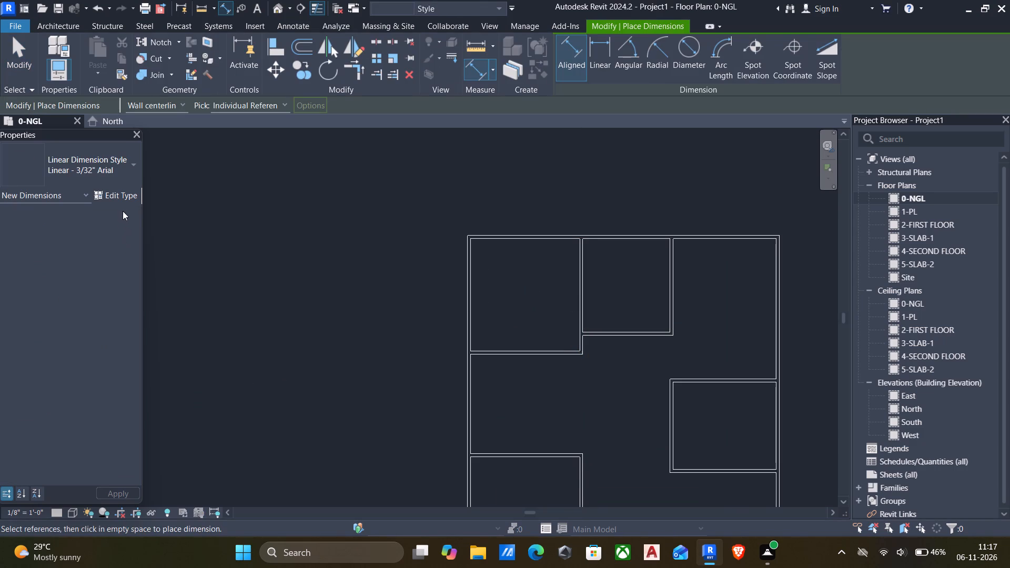
{"action": "left_click", "coordinate": [120, 192]}
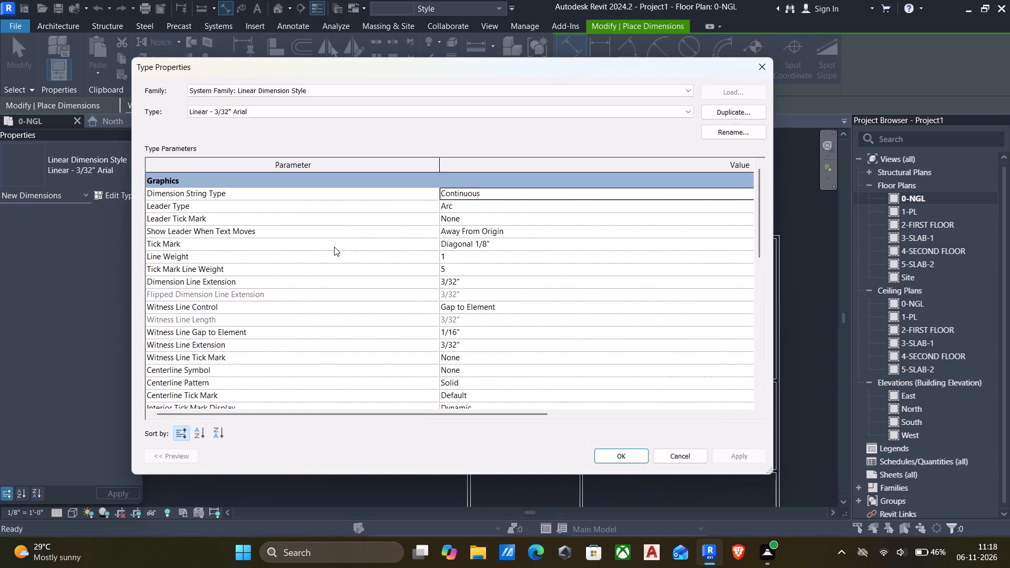
{"action": "left_click", "coordinate": [624, 310]}
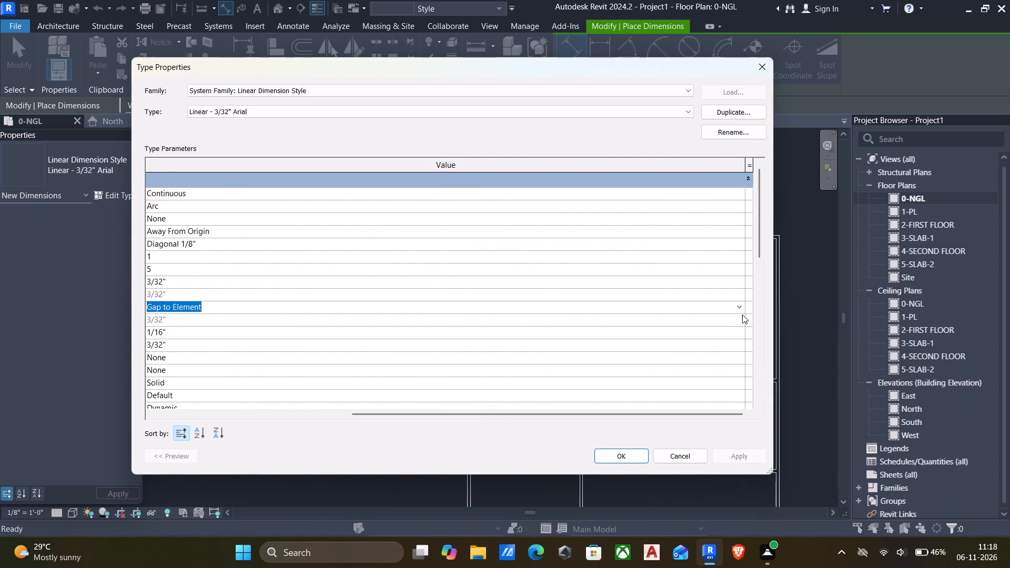
{"action": "left_click", "coordinate": [737, 310]}
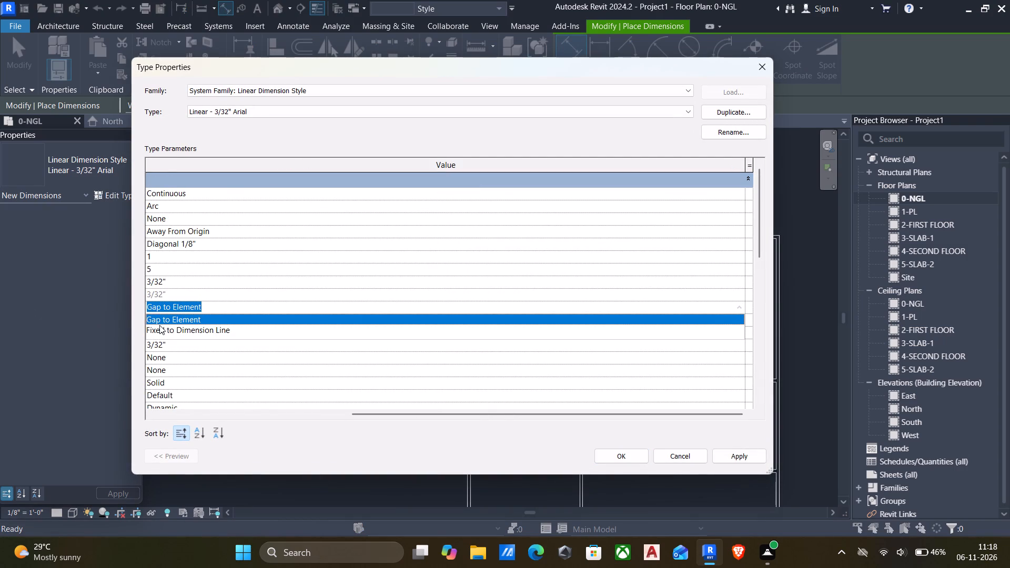
{"action": "left_click", "coordinate": [163, 328]}
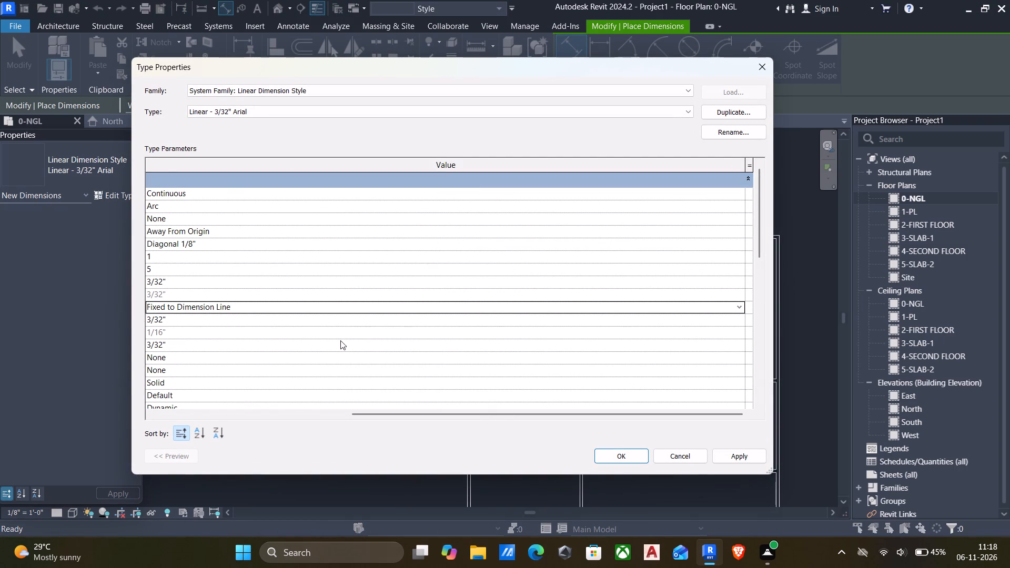
{"action": "left_click_drag", "start_coordinate": [379, 414], "coordinate": [160, 409]}
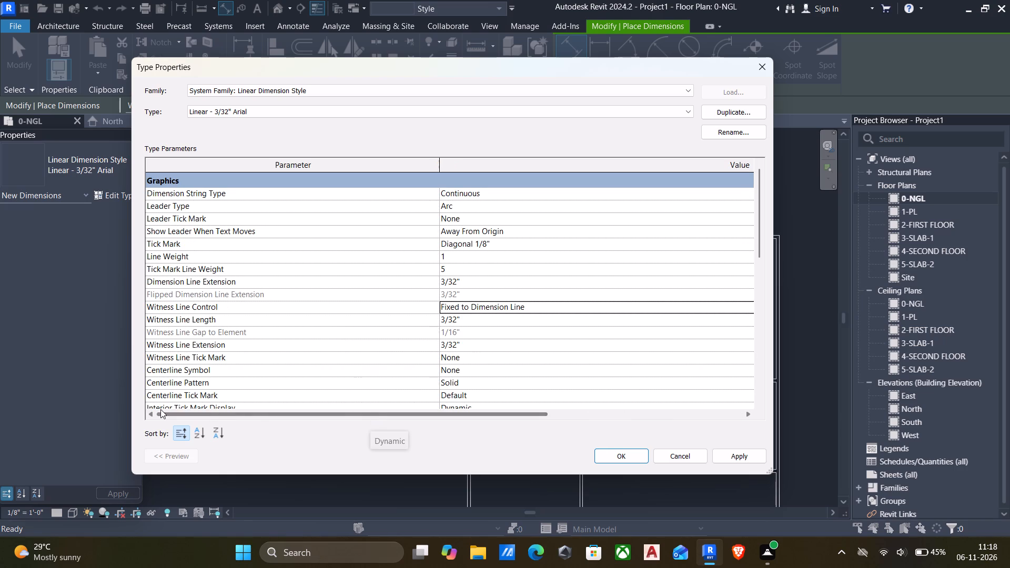
{"action": "left_click_drag", "start_coordinate": [160, 409], "coordinate": [151, 409]}
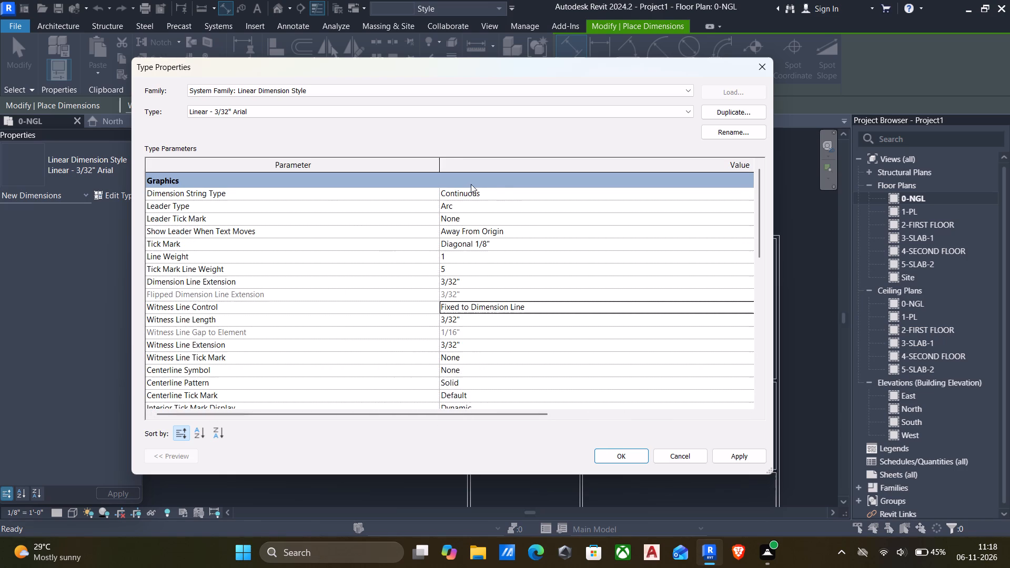
Keep Dimension String Type at Continuous, check the remaining parameters, and apply the changes to the Linear - 3/32" Arial type.
{"action": "left_click", "coordinate": [523, 198]}
{"action": "left_click", "coordinate": [739, 193]}
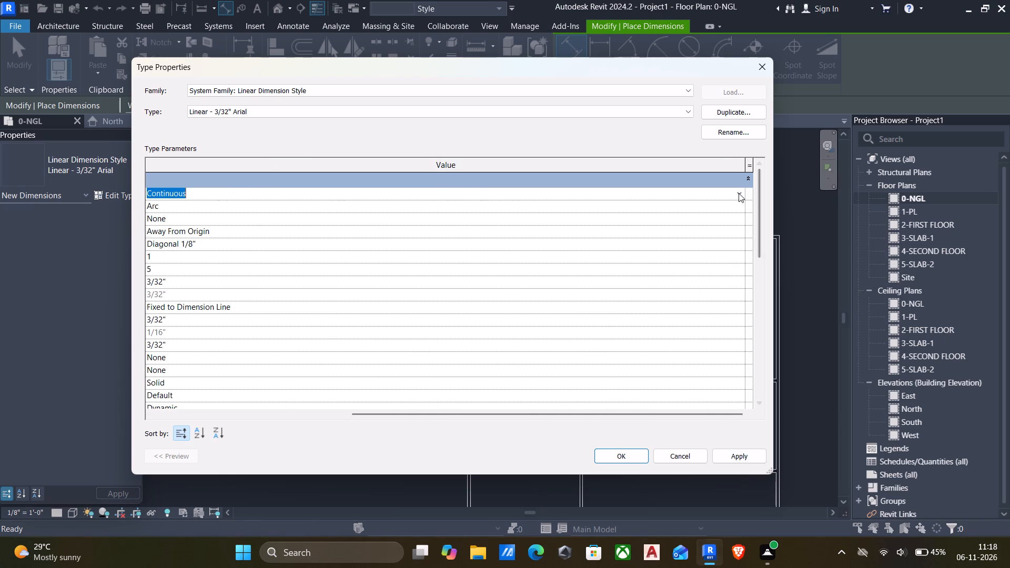
{"action": "left_click", "coordinate": [739, 193]}
{"action": "left_click_drag", "start_coordinate": [356, 410], "coordinate": [124, 407]}
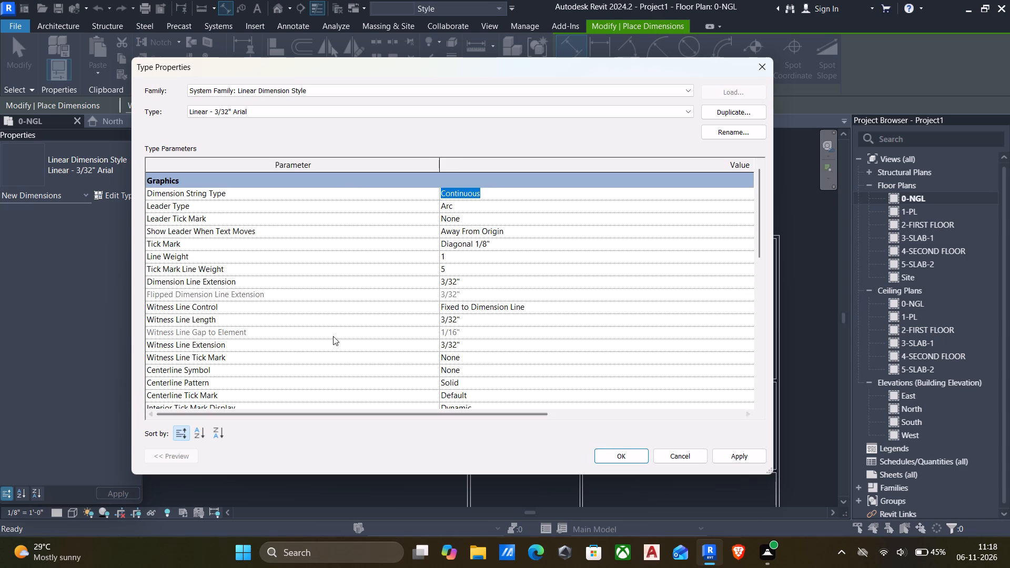
{"action": "scroll", "coordinate": [341, 332], "scroll_direction": "down", "scroll_amount": 10}
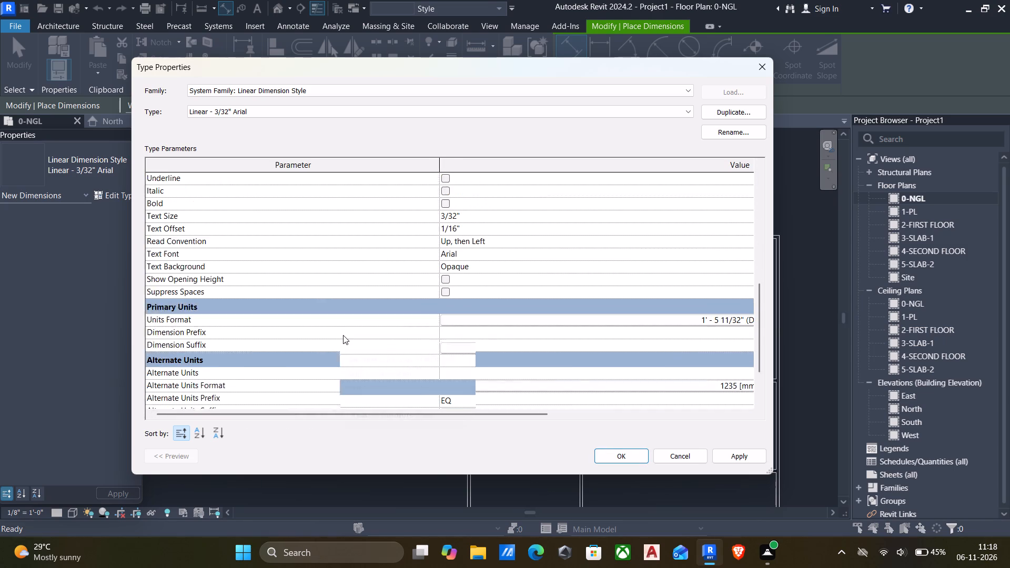
{"action": "scroll", "coordinate": [343, 335], "scroll_direction": "down", "scroll_amount": 7}
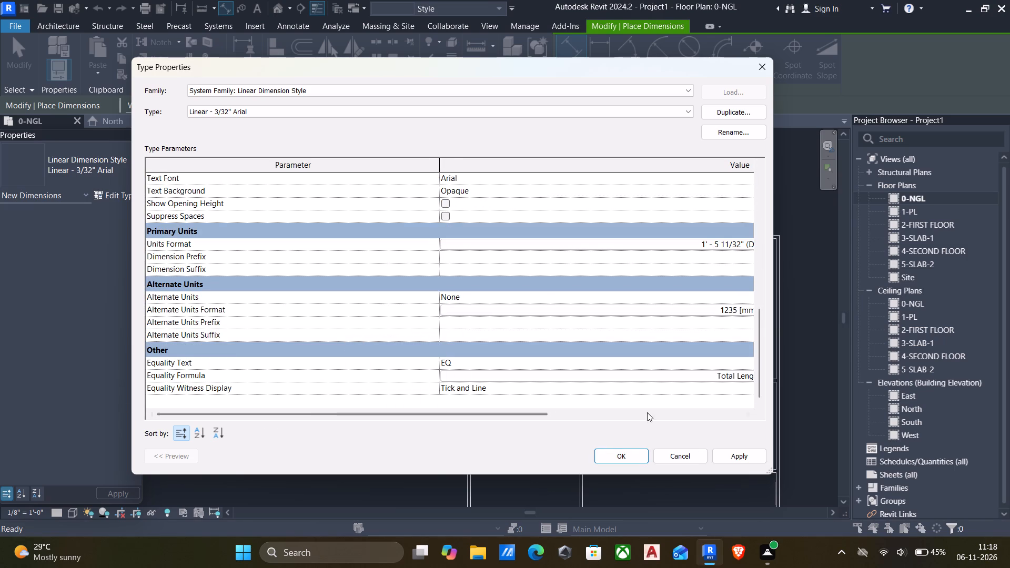
{"action": "left_click", "coordinate": [737, 457]}
{"action": "left_click", "coordinate": [618, 455]}
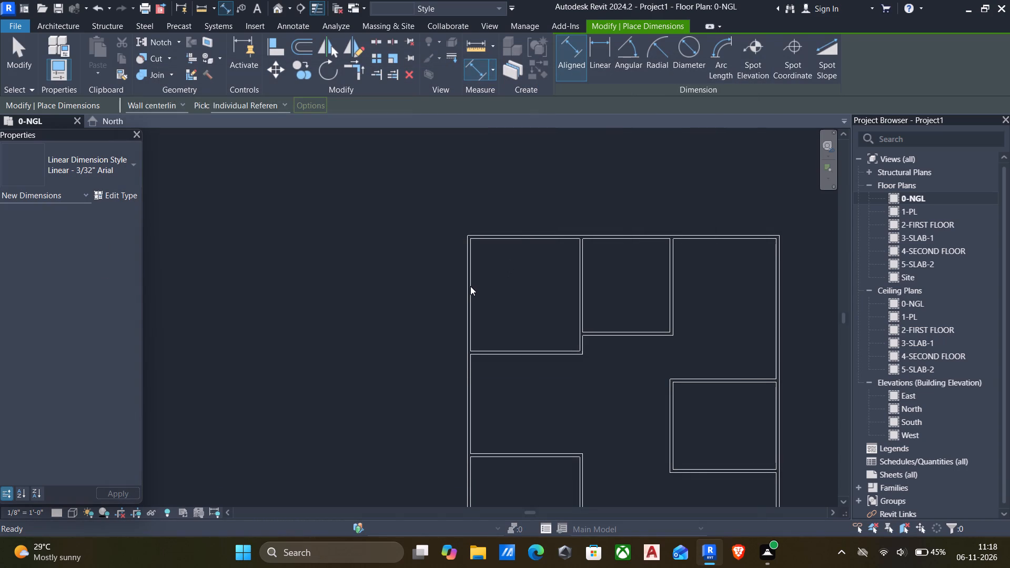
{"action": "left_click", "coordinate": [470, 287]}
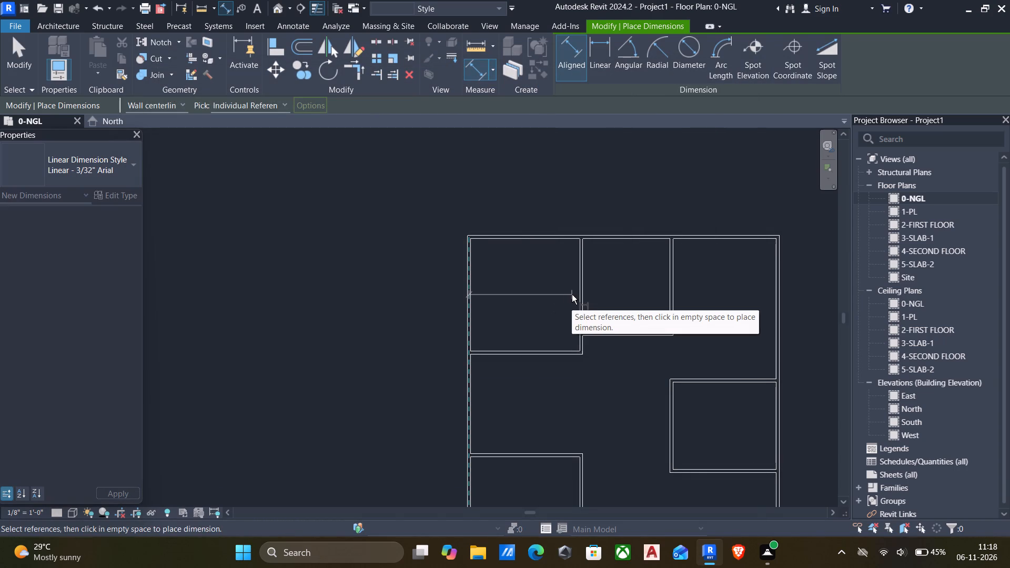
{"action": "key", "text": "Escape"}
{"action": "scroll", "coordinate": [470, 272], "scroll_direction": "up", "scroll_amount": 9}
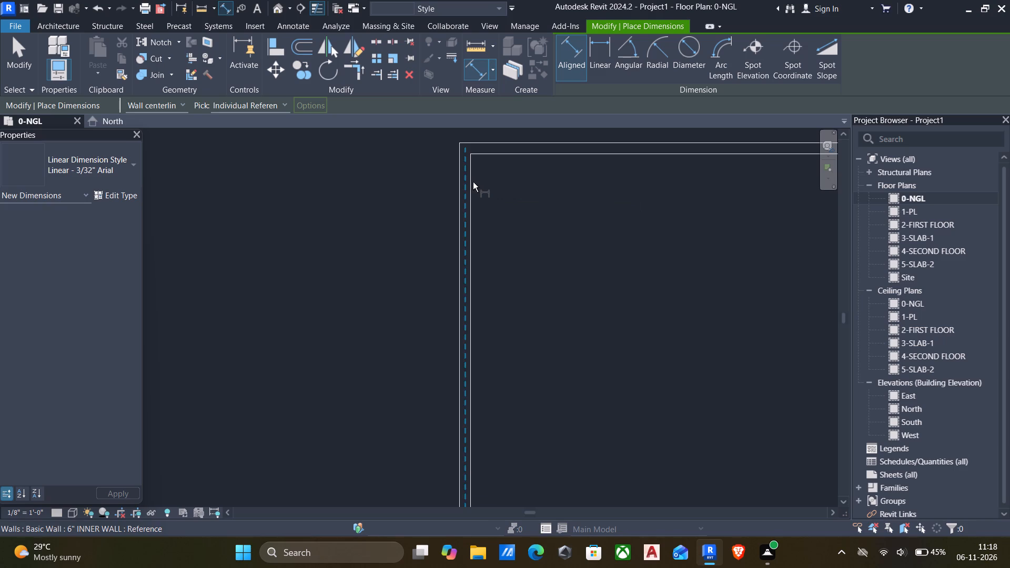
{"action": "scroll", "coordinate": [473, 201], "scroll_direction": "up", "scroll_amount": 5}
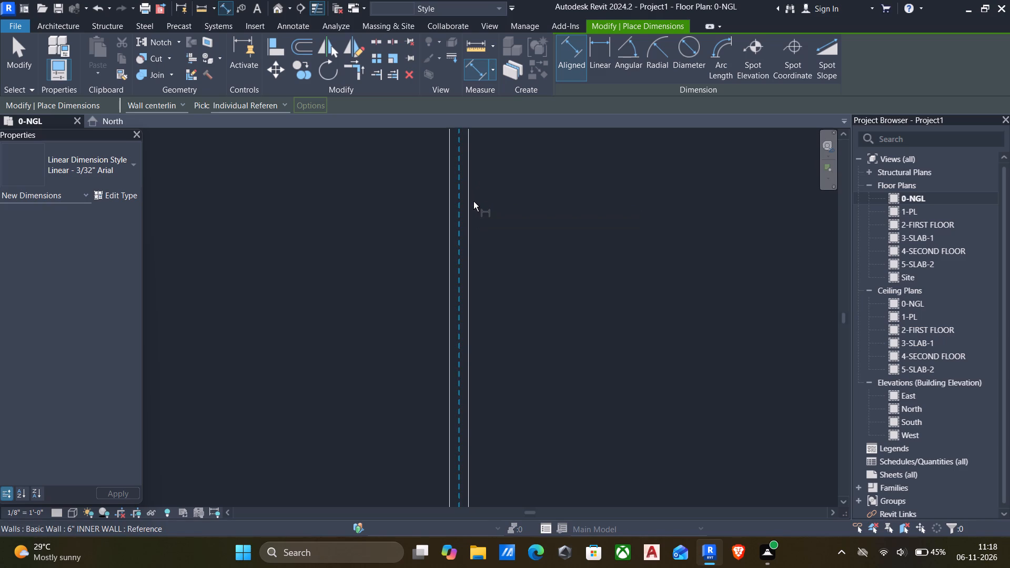
Examine the Linear - 3/32" Arial type's graphics, text and units parameters, including the available Dimension String Type options.
{"action": "left_click", "coordinate": [126, 196]}
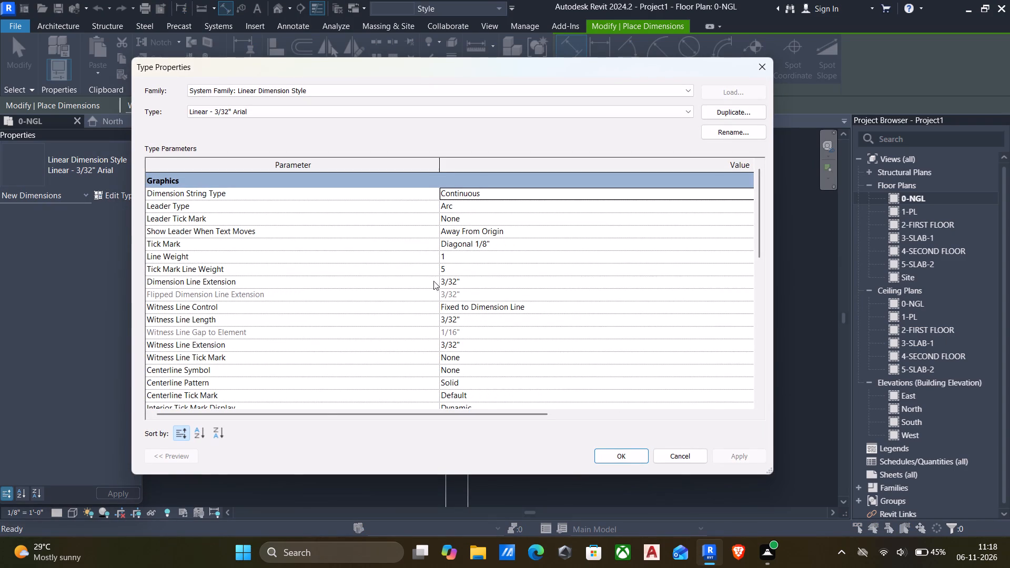
{"action": "scroll", "coordinate": [486, 316], "scroll_direction": "down", "scroll_amount": 2}
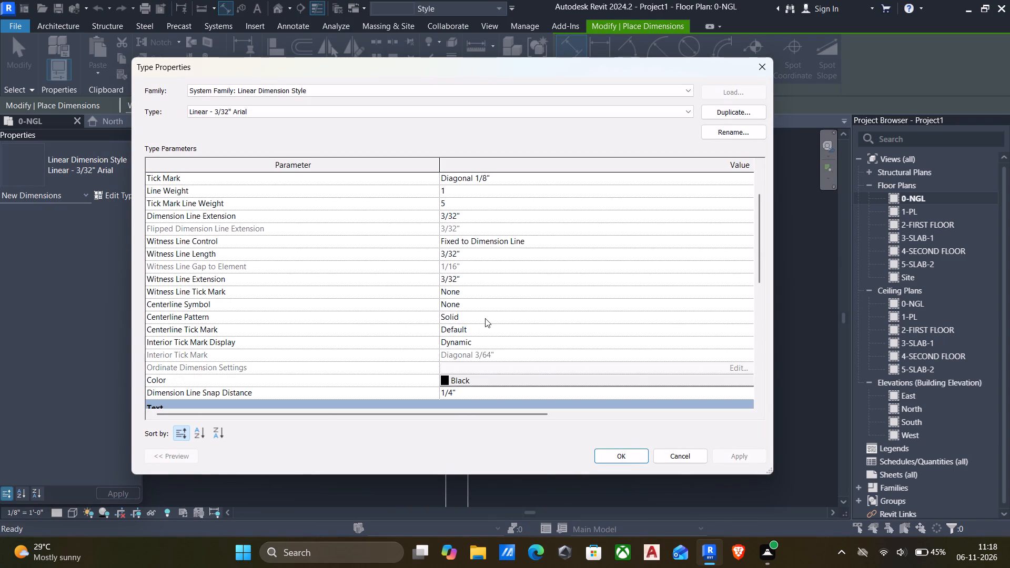
{"action": "scroll", "coordinate": [485, 321], "scroll_direction": "down", "scroll_amount": 2}
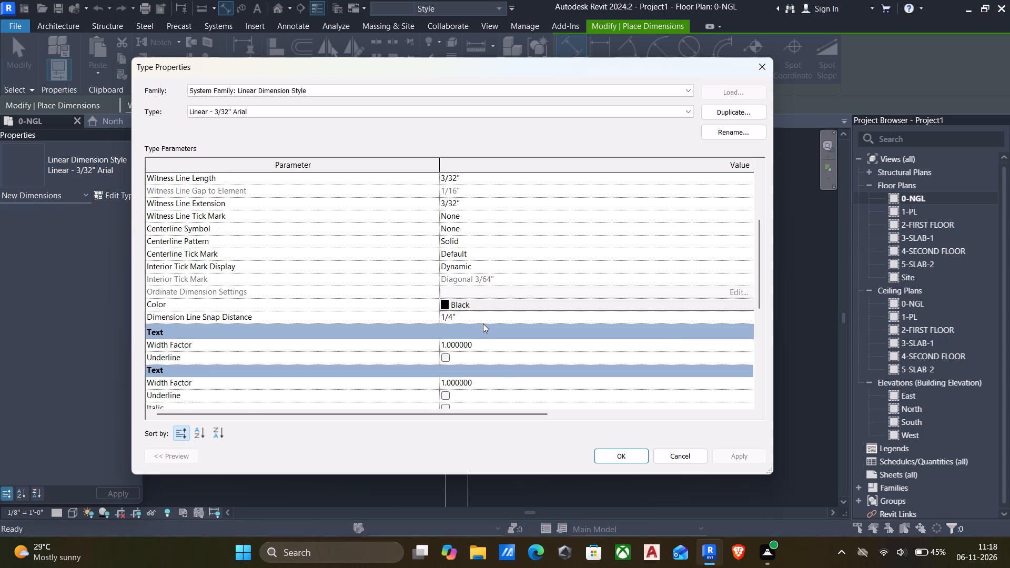
{"action": "scroll", "coordinate": [482, 324], "scroll_direction": "down", "scroll_amount": 3}
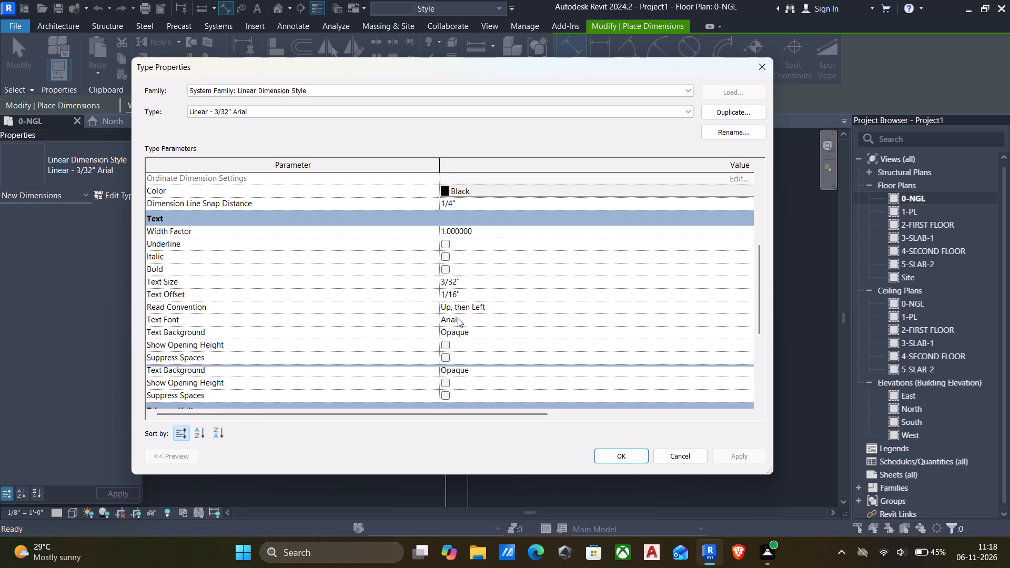
{"action": "scroll", "coordinate": [449, 319], "scroll_direction": "down", "scroll_amount": 3}
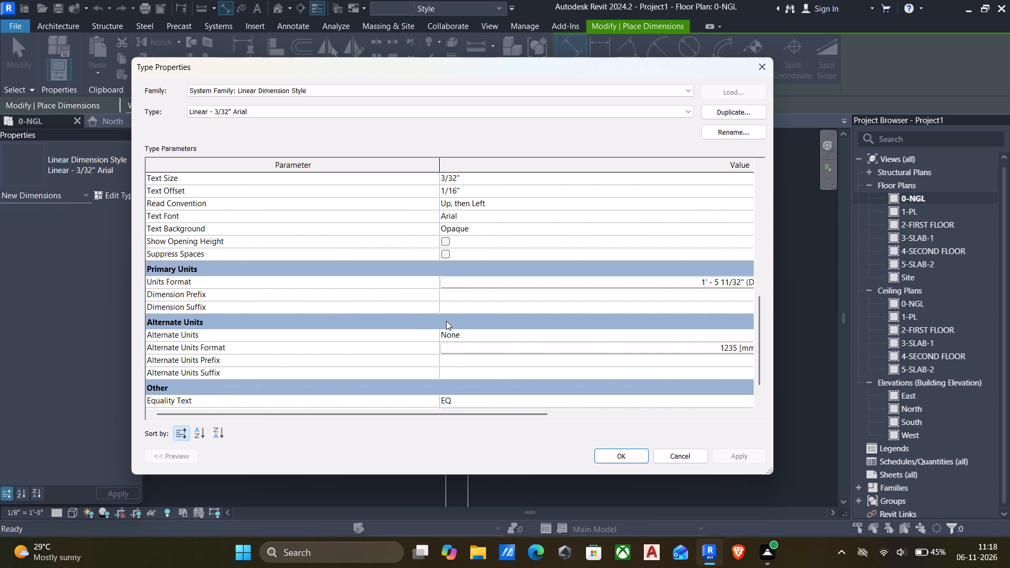
{"action": "scroll", "coordinate": [449, 321], "scroll_direction": "down", "scroll_amount": 2}
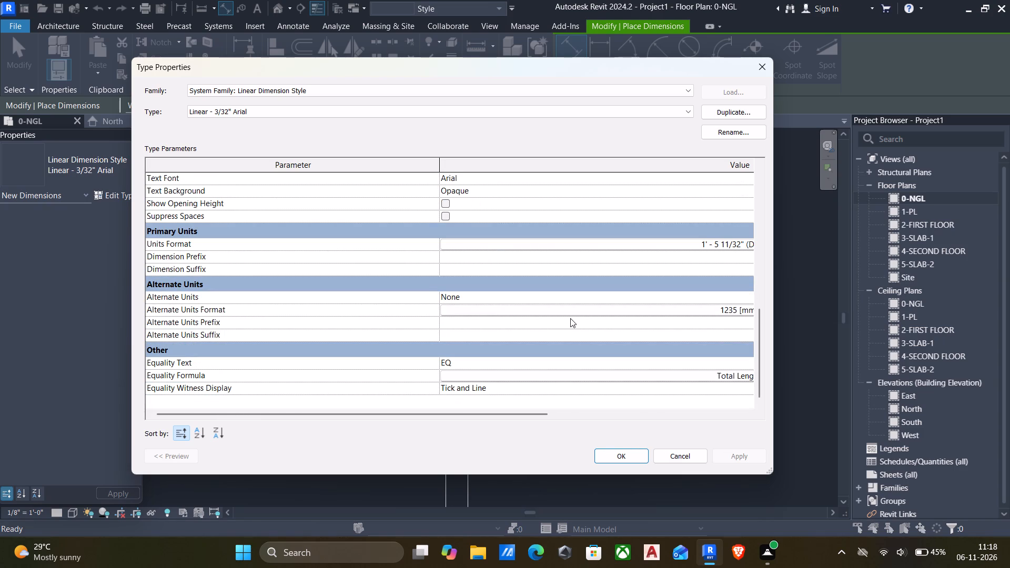
{"action": "scroll", "coordinate": [512, 298], "scroll_direction": "down", "scroll_amount": 6}
{"action": "scroll", "coordinate": [511, 298], "scroll_direction": "up", "scroll_amount": 13}
{"action": "scroll", "coordinate": [480, 188], "scroll_direction": "up", "scroll_amount": 5}
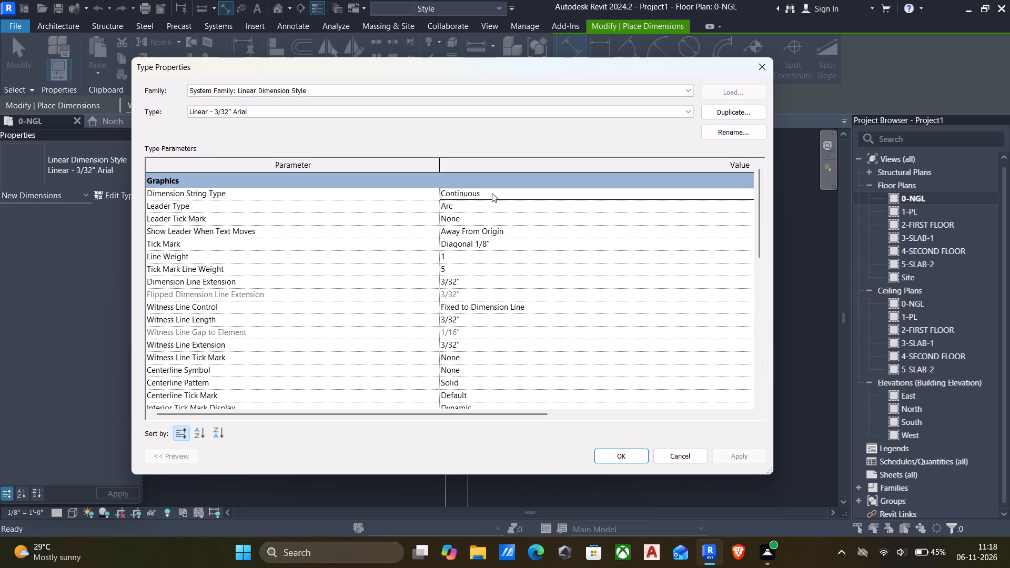
{"action": "scroll", "coordinate": [492, 193], "scroll_direction": "up", "scroll_amount": 1}
{"action": "left_click", "coordinate": [748, 194]}
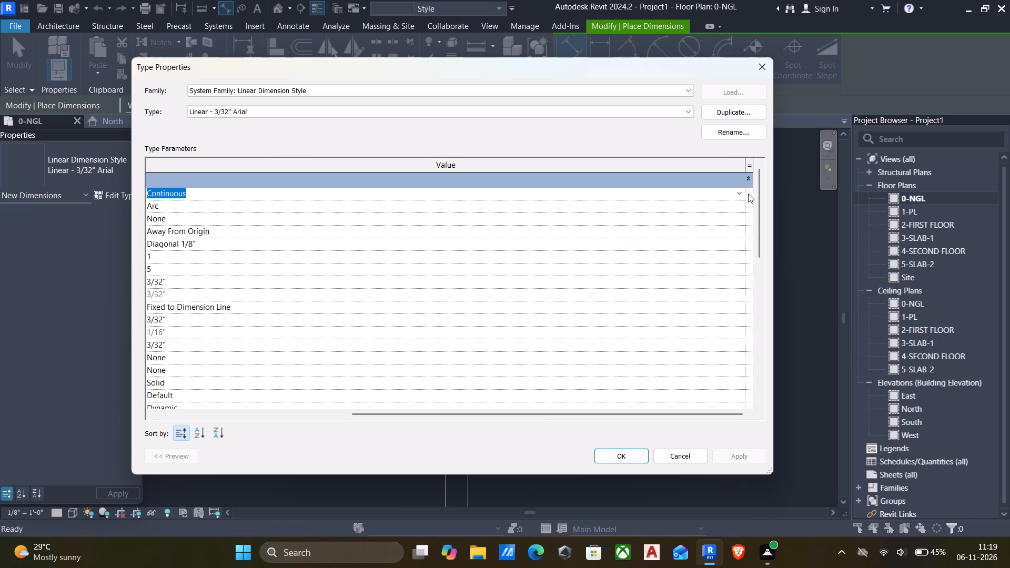
{"action": "left_click", "coordinate": [742, 194]}
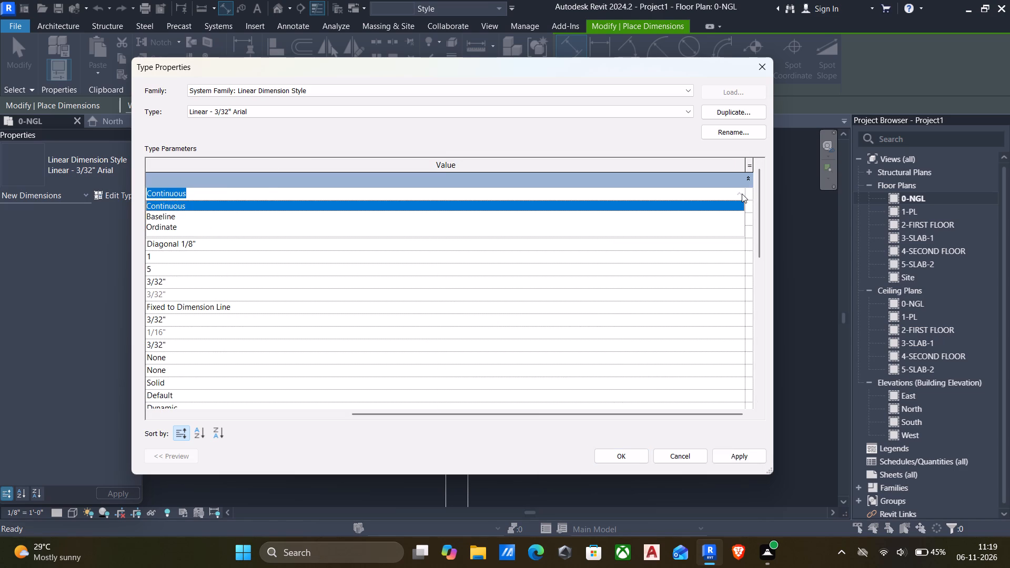
{"action": "left_click", "coordinate": [742, 194]}
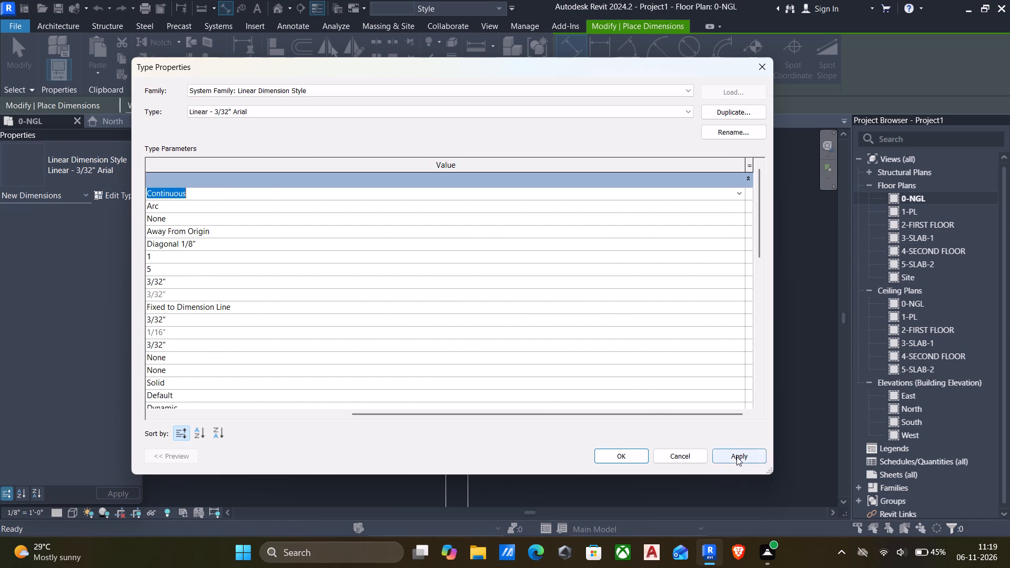
{"action": "left_click", "coordinate": [736, 457]}
{"action": "left_click", "coordinate": [618, 457]}
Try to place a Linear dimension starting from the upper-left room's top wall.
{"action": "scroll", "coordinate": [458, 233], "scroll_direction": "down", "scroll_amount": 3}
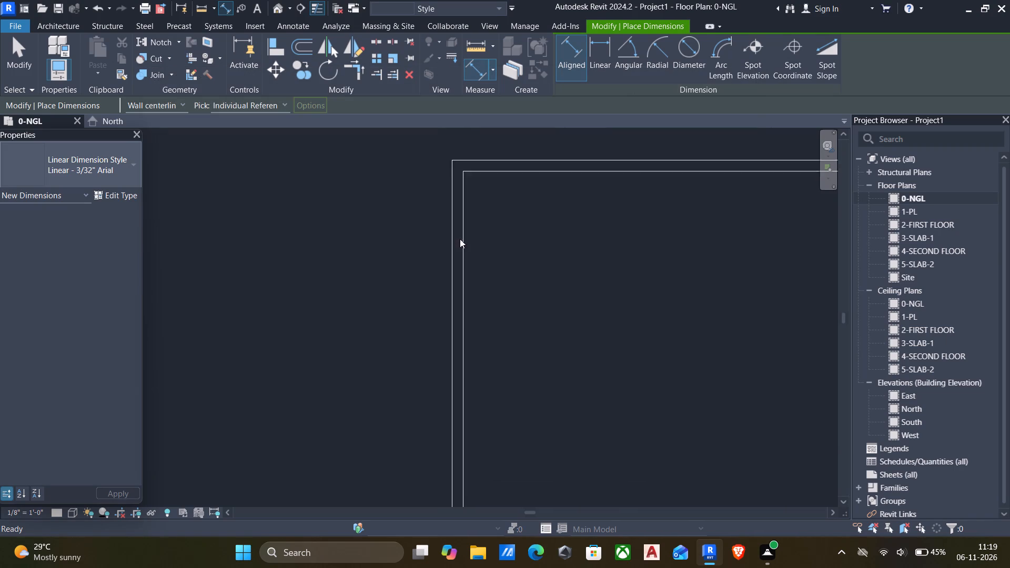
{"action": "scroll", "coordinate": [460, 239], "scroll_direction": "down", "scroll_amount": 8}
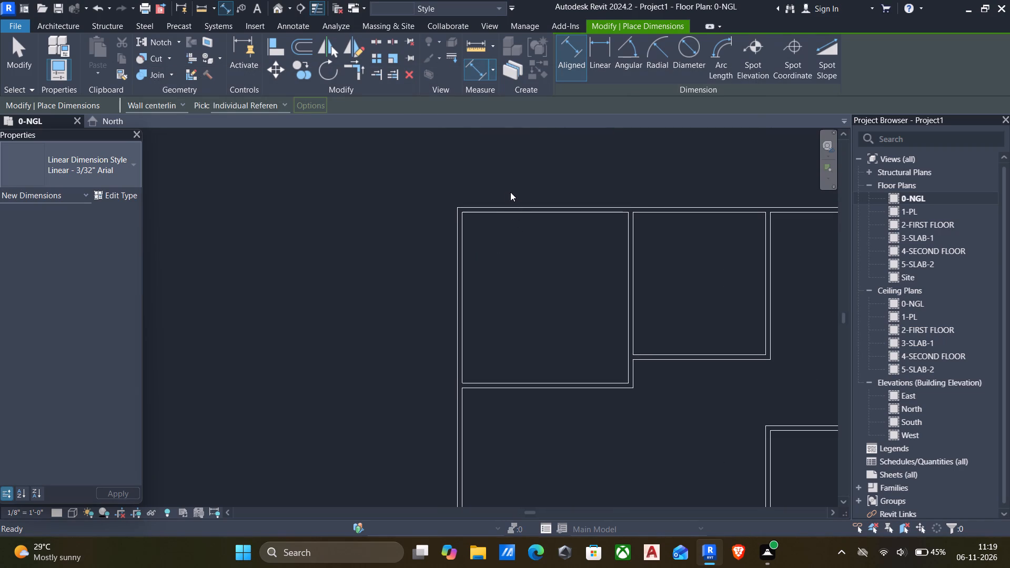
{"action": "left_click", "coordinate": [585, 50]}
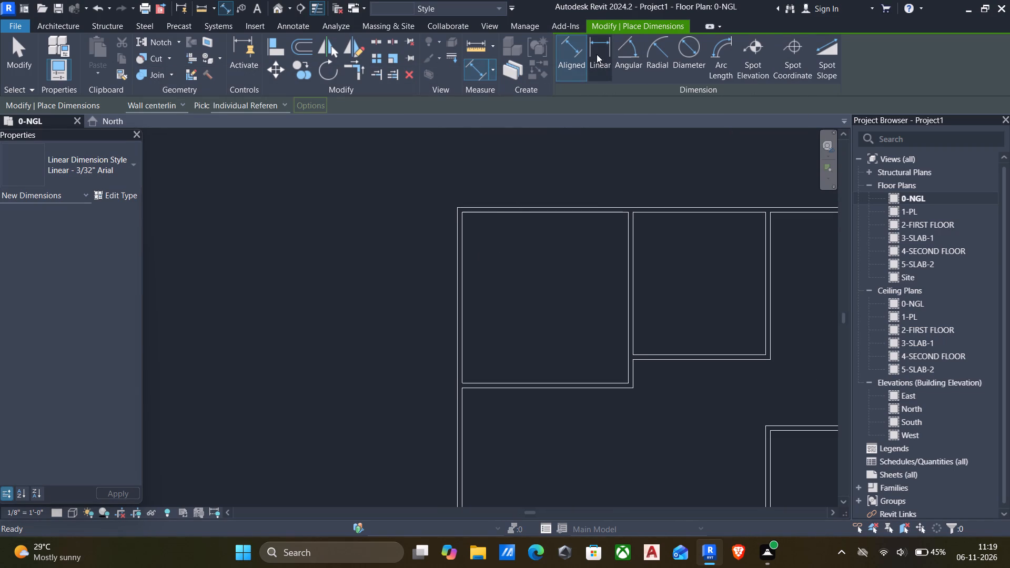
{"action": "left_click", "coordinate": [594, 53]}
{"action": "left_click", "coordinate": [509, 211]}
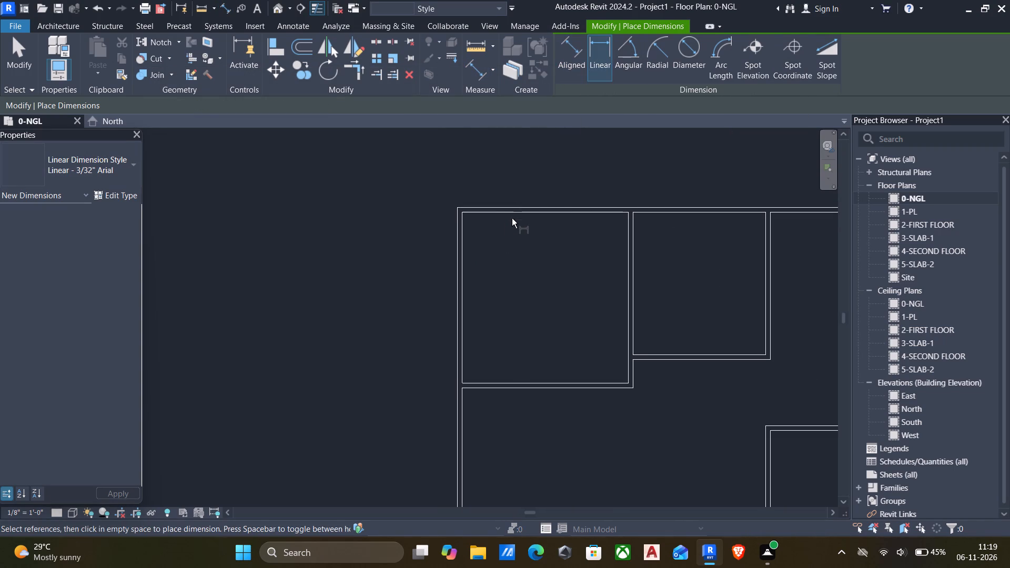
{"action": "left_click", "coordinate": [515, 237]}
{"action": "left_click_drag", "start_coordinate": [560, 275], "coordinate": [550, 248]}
Place an Aligned dimension across the upper-left room's width, between the inner faces of its left and right walls.
{"action": "left_click", "coordinate": [575, 62]}
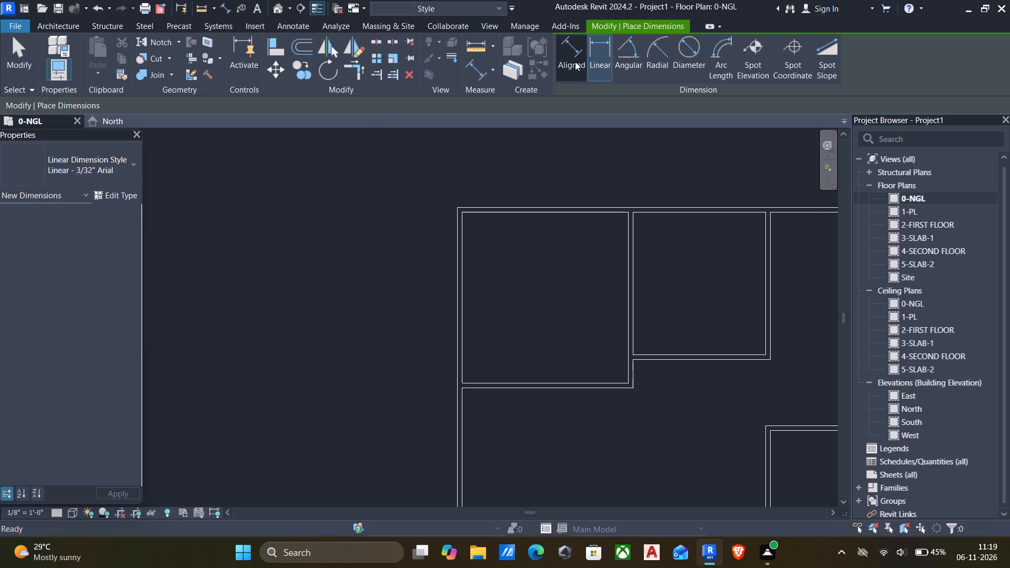
{"action": "scroll", "coordinate": [498, 212], "scroll_direction": "up", "scroll_amount": 10}
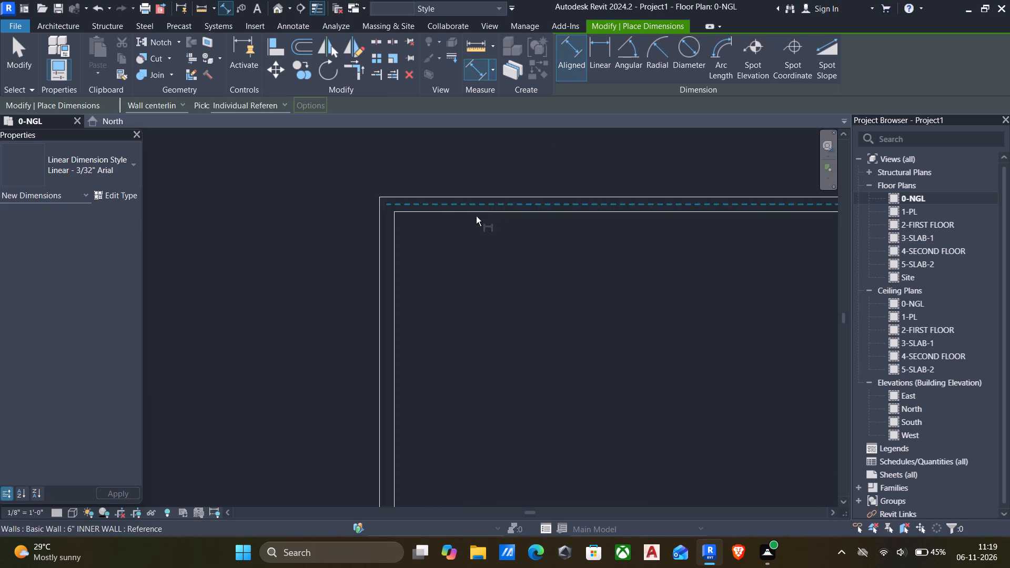
{"action": "scroll", "coordinate": [457, 219], "scroll_direction": "down", "scroll_amount": 4}
{"action": "scroll", "coordinate": [407, 258], "scroll_direction": "up", "scroll_amount": 4}
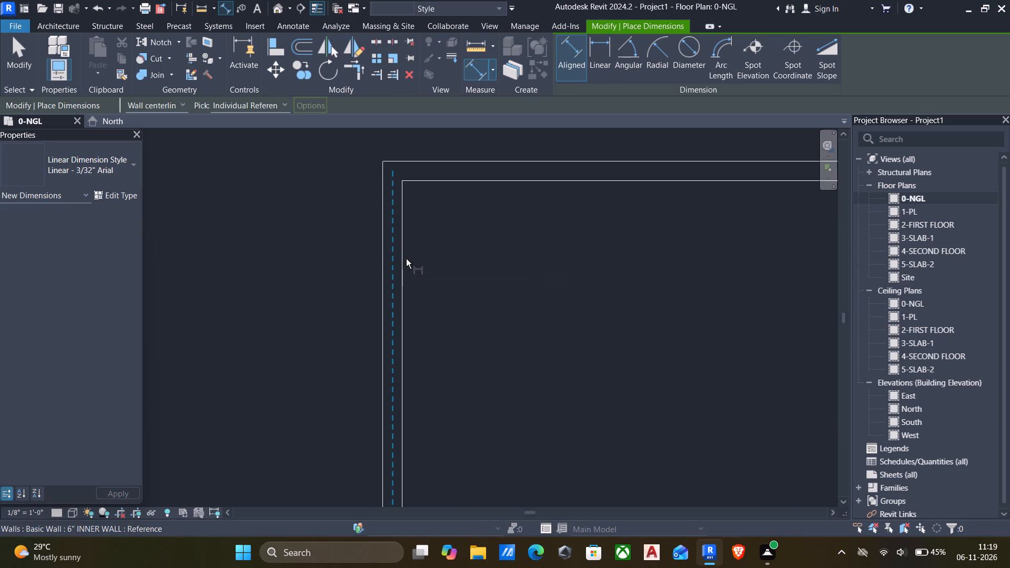
{"action": "scroll", "coordinate": [400, 252], "scroll_direction": "up", "scroll_amount": 6}
{"action": "scroll", "coordinate": [402, 252], "scroll_direction": "down", "scroll_amount": 6}
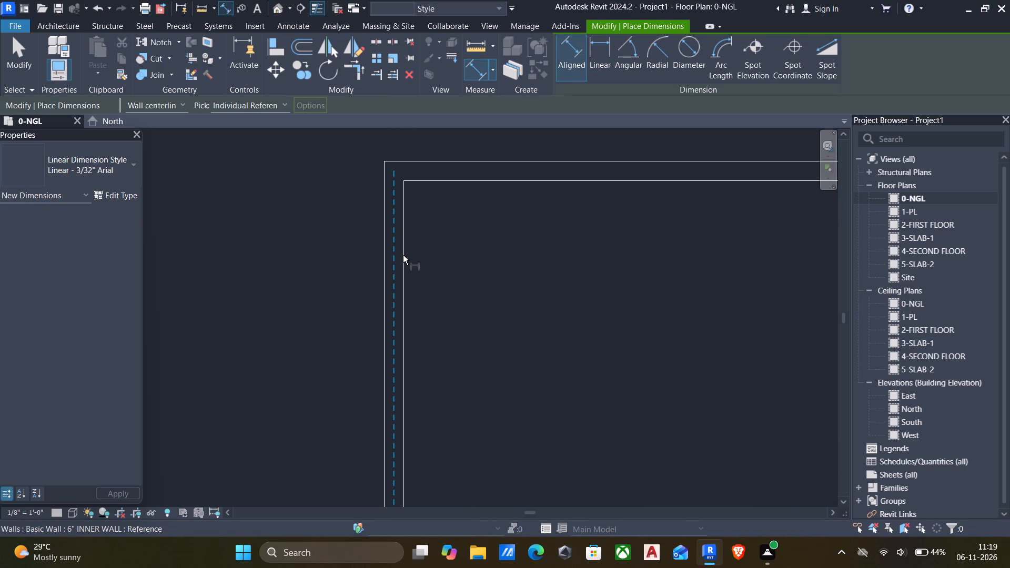
{"action": "key", "text": "Tab"}
{"action": "left_click", "coordinate": [406, 256]}
{"action": "scroll", "coordinate": [426, 258], "scroll_direction": "down", "scroll_amount": 8}
{"action": "scroll", "coordinate": [663, 280], "scroll_direction": "up", "scroll_amount": 3}
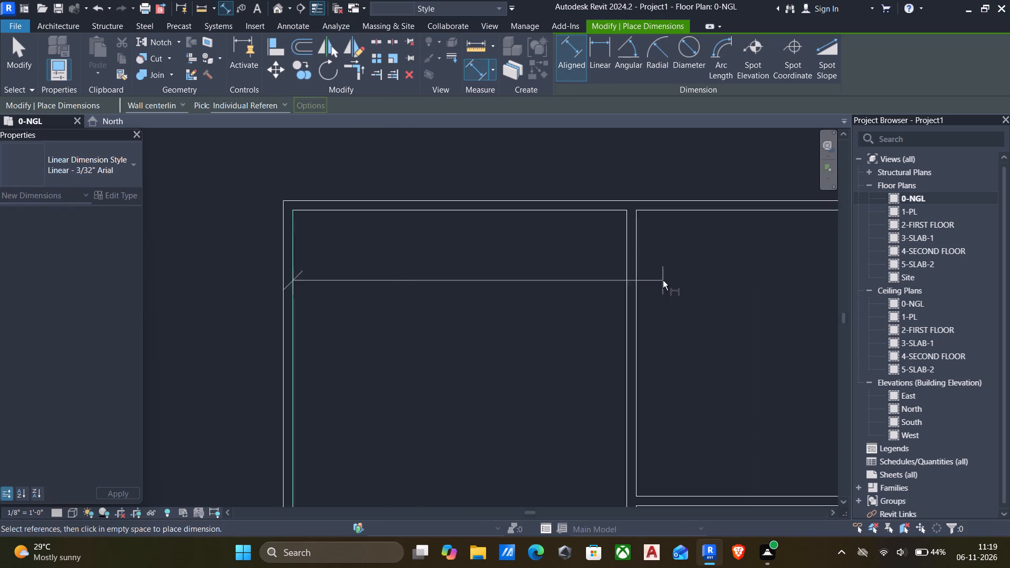
{"action": "scroll", "coordinate": [663, 280], "scroll_direction": "up", "scroll_amount": 2}
{"action": "key", "text": "Tab"}
{"action": "key", "text": "Tab"}
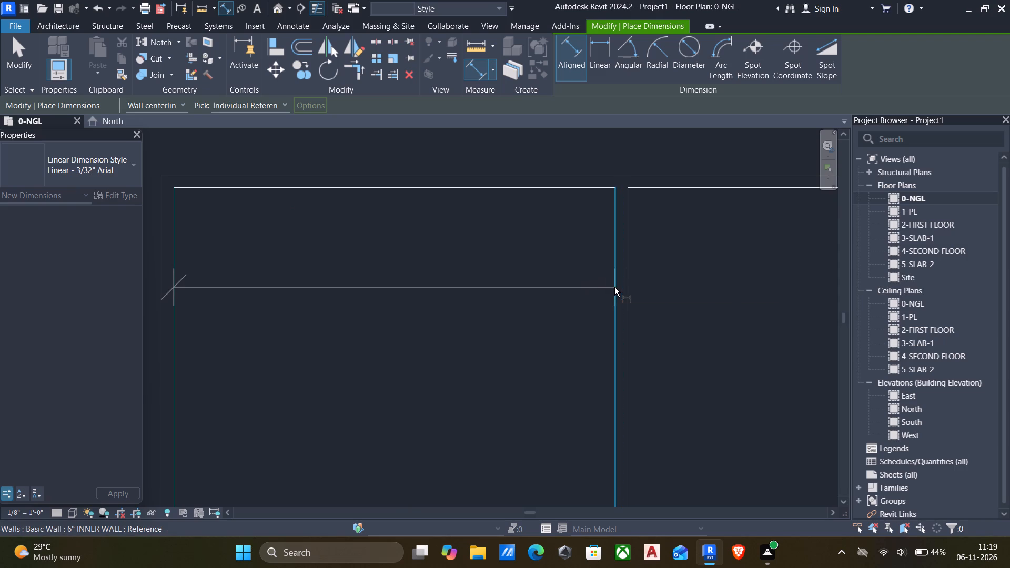
{"action": "left_click", "coordinate": [614, 287]}
{"action": "scroll", "coordinate": [601, 285], "scroll_direction": "down", "scroll_amount": 6}
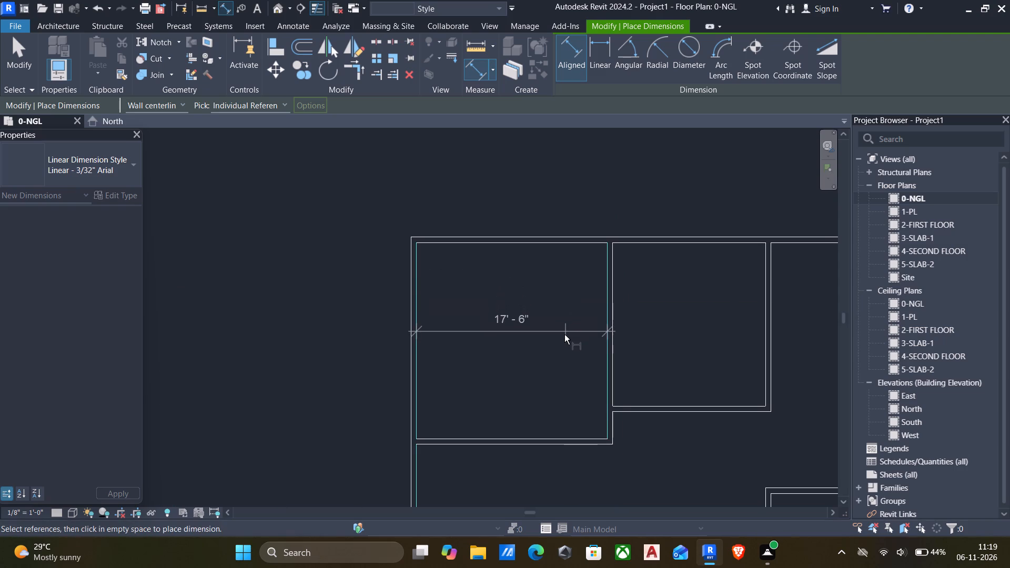
{"action": "left_click", "coordinate": [548, 308]}
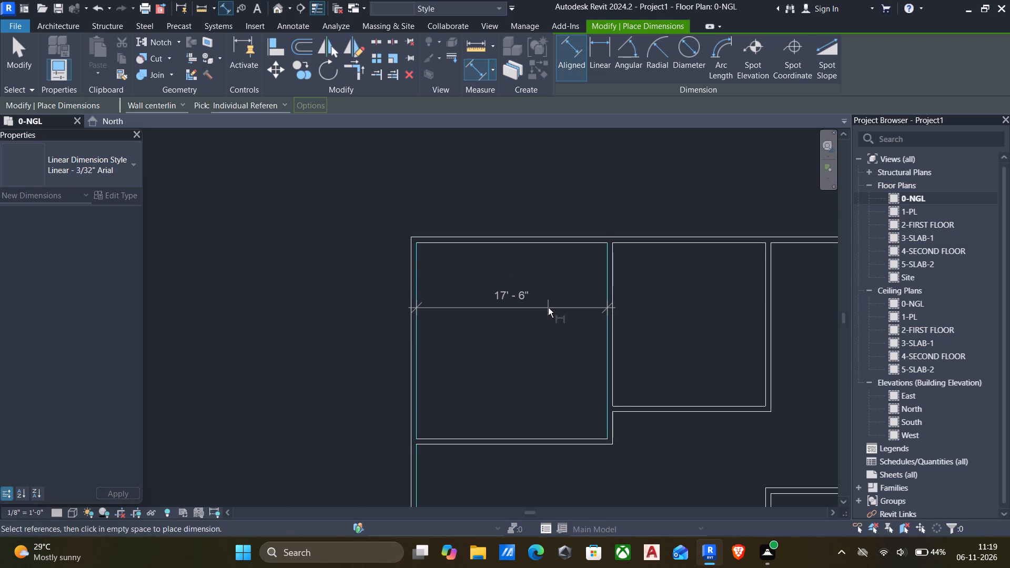
Place an Aligned dimension along the upper-left room's vertical depth, between the inner faces of its top and bottom walls.
{"action": "scroll", "coordinate": [566, 258], "scroll_direction": "up", "scroll_amount": 5}
{"action": "key", "text": "Tab"}
{"action": "left_click", "coordinate": [569, 243]}
{"action": "scroll", "coordinate": [574, 285], "scroll_direction": "down", "scroll_amount": 7}
{"action": "scroll", "coordinate": [594, 425], "scroll_direction": "up", "scroll_amount": 5}
{"action": "key", "text": "Tab"}
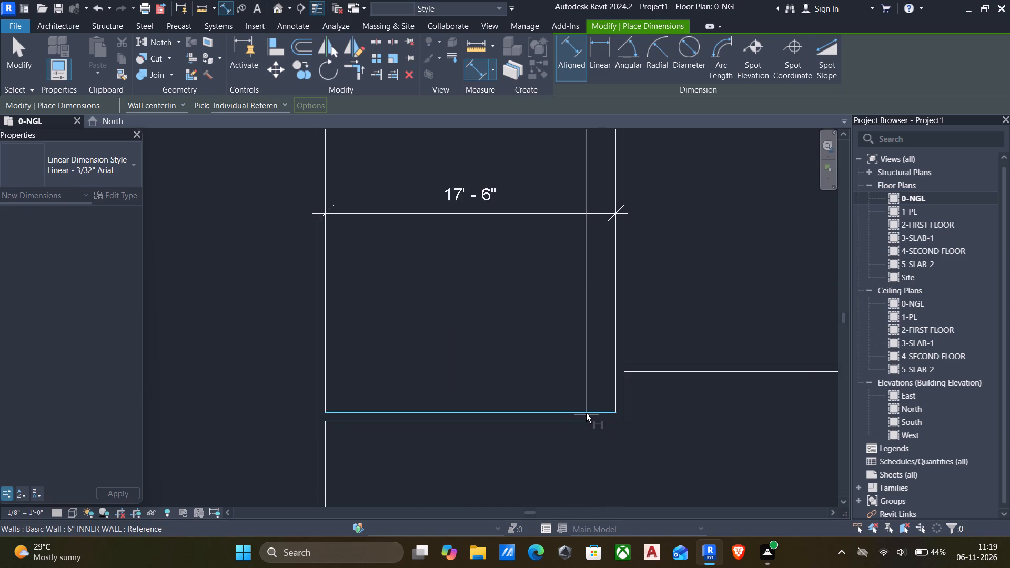
{"action": "left_click", "coordinate": [585, 413]}
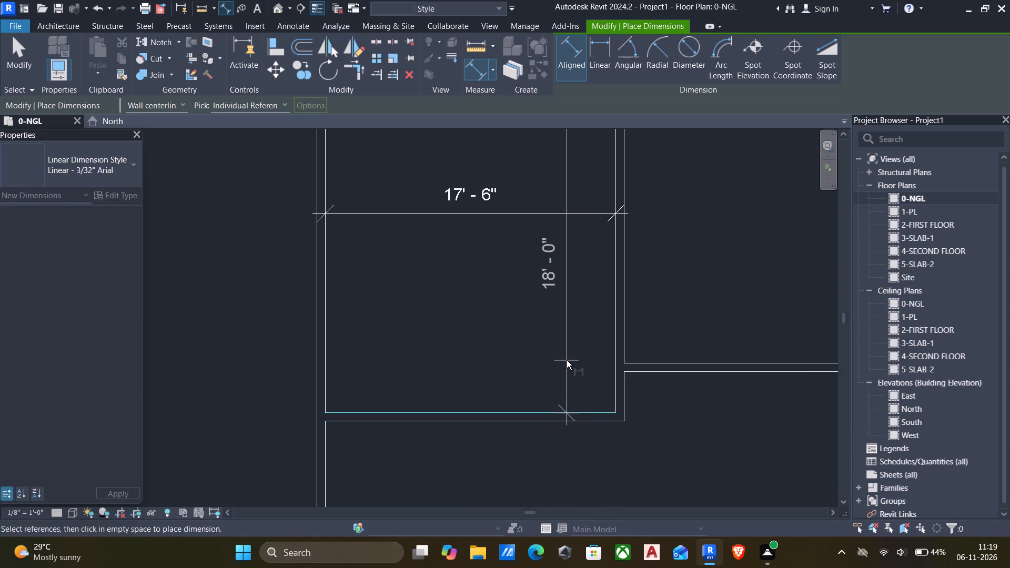
{"action": "left_click", "coordinate": [567, 360]}
Dimension the upper-middle room's vertical depth between the inner faces of its top and bottom walls.
{"action": "scroll", "coordinate": [567, 360], "scroll_direction": "down", "scroll_amount": 7}
{"action": "scroll", "coordinate": [627, 280], "scroll_direction": "up", "scroll_amount": 5}
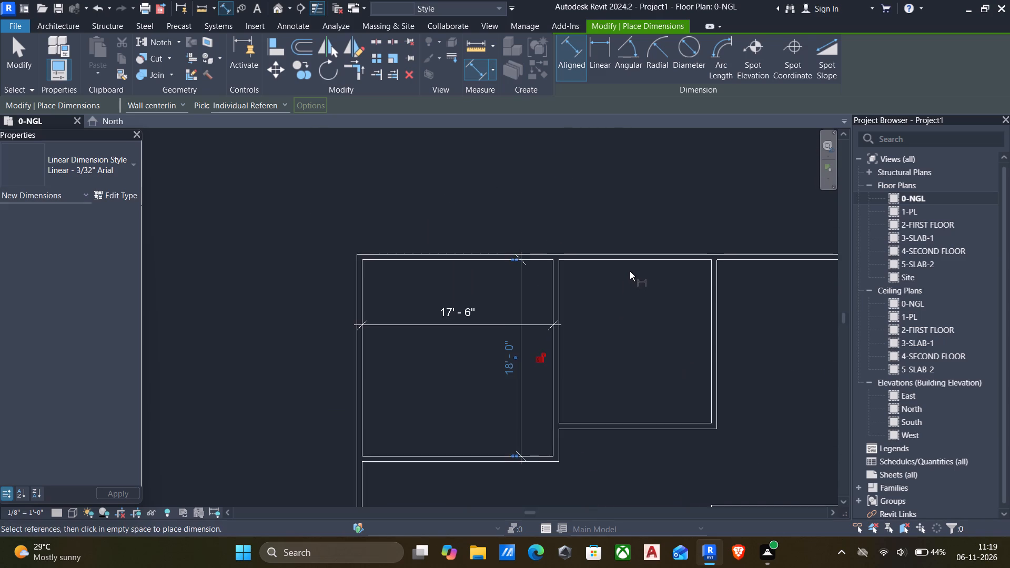
{"action": "key", "text": "Tab"}
{"action": "key", "text": "Tab"}
{"action": "left_click", "coordinate": [622, 259]}
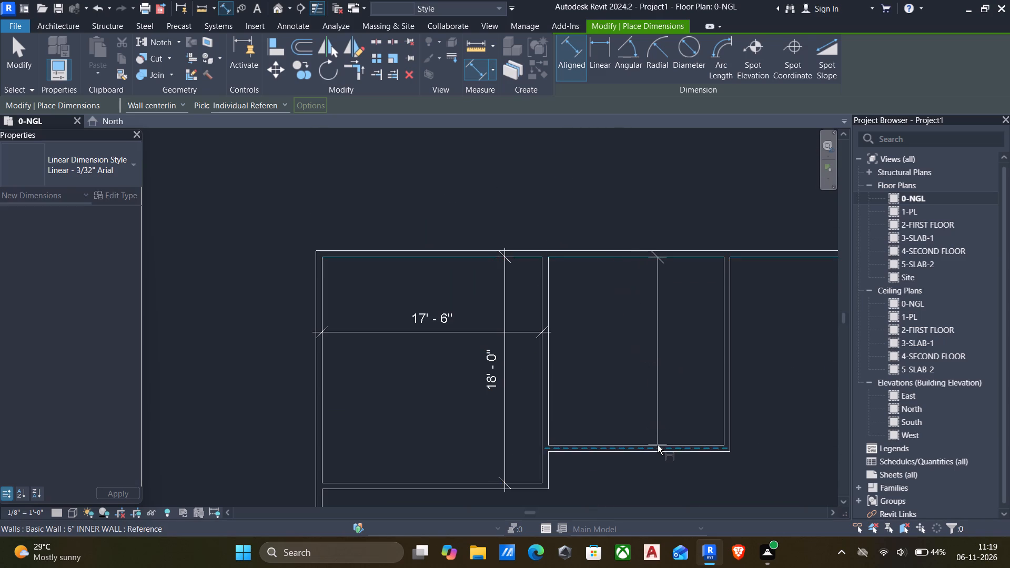
{"action": "key", "text": "Tab"}
{"action": "left_click", "coordinate": [658, 445]}
{"action": "left_click", "coordinate": [667, 415]}
Dimension the upper-middle room's width between the inner faces of its side walls, placing the dimension line near the top wall.
{"action": "key", "text": "Tab"}
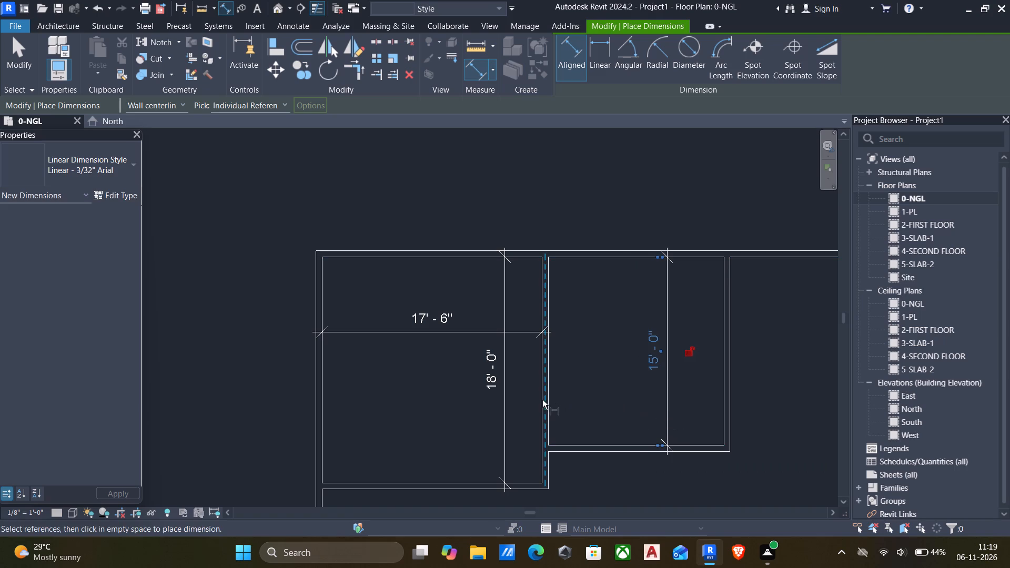
{"action": "key", "text": "Tab"}
{"action": "left_click", "coordinate": [550, 399]}
{"action": "key", "text": "Tab"}
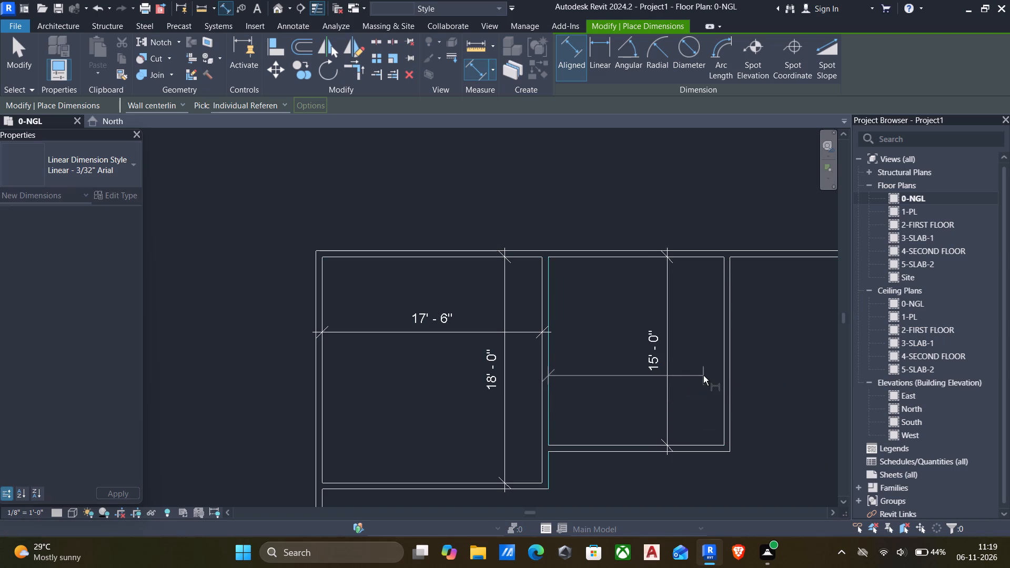
{"action": "key", "text": "Tab"}
{"action": "left_click", "coordinate": [722, 377]}
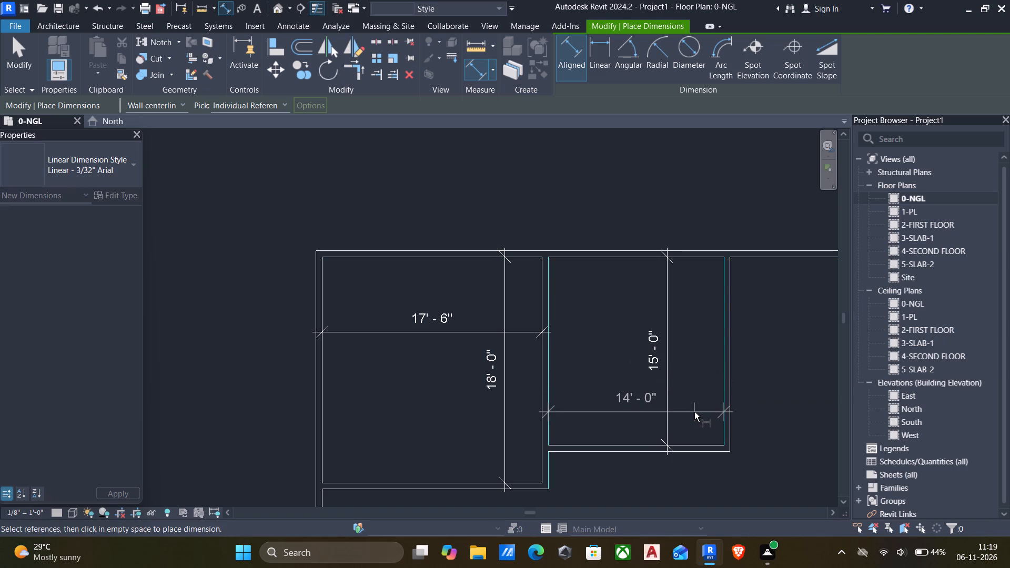
{"action": "left_click", "coordinate": [696, 289]}
Dimension the upper-right space's width between its side walls' inner faces, aligned with the upper-middle room's width dimension.
{"action": "scroll", "coordinate": [701, 299], "scroll_direction": "down", "scroll_amount": 6}
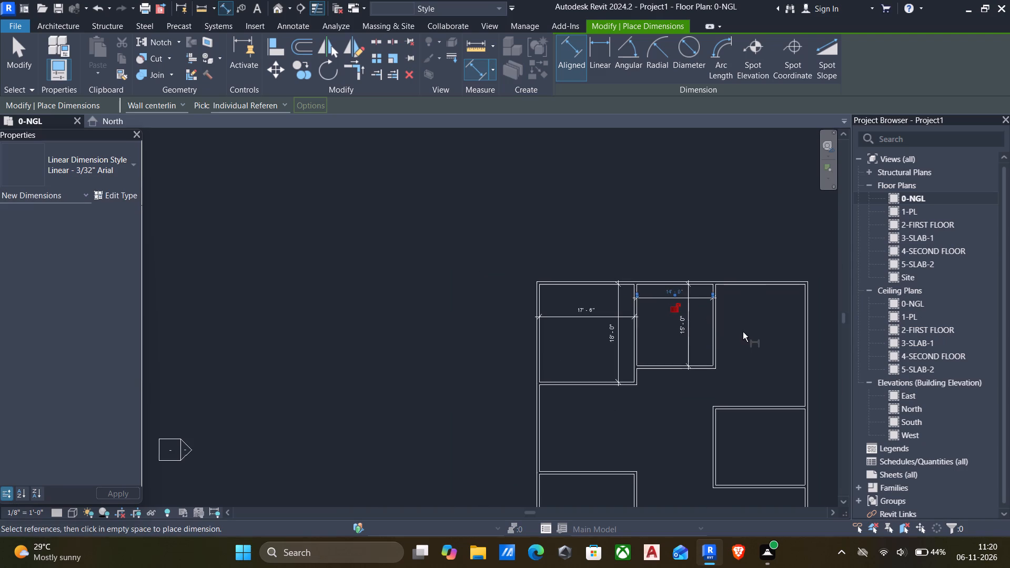
{"action": "scroll", "coordinate": [727, 322], "scroll_direction": "up", "scroll_amount": 11}
{"action": "key", "text": "Tab"}
{"action": "left_click", "coordinate": [703, 321]}
{"action": "scroll", "coordinate": [703, 321], "scroll_direction": "down", "scroll_amount": 3}
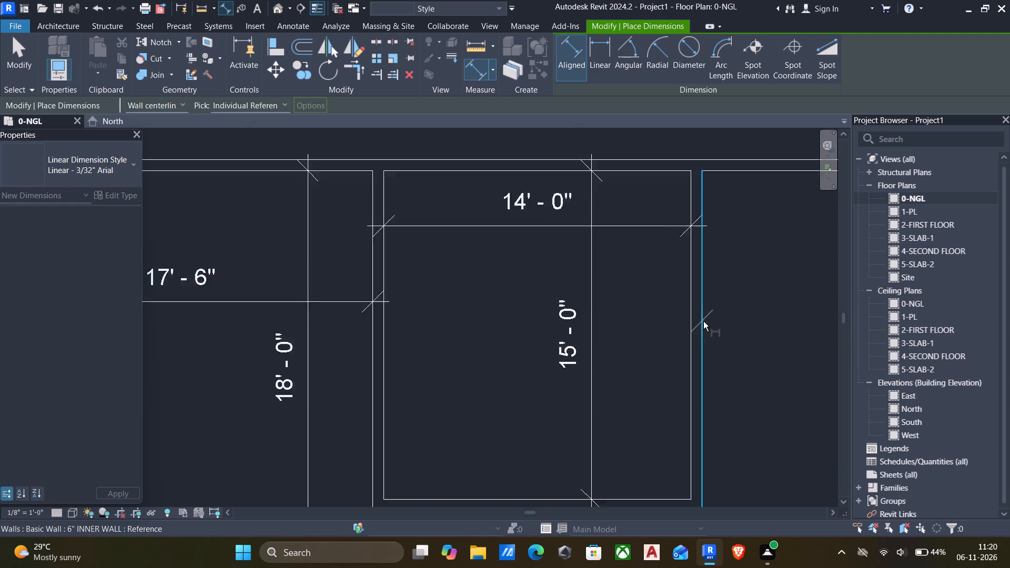
{"action": "scroll", "coordinate": [703, 321], "scroll_direction": "down", "scroll_amount": 11}
{"action": "scroll", "coordinate": [772, 331], "scroll_direction": "up", "scroll_amount": 12}
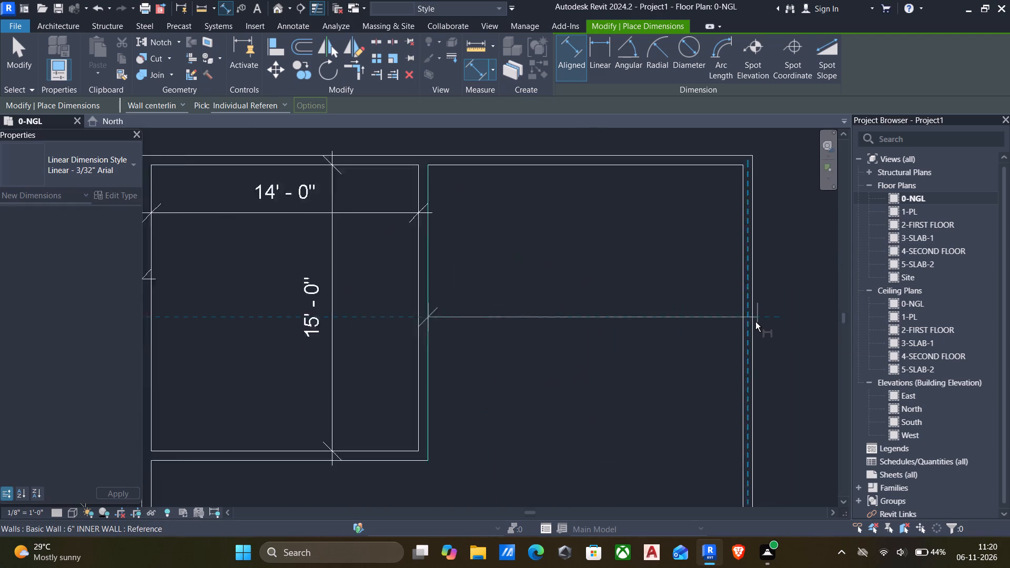
{"action": "scroll", "coordinate": [755, 322], "scroll_direction": "up", "scroll_amount": 1}
{"action": "key", "text": "Tab"}
{"action": "left_click", "coordinate": [741, 319]}
{"action": "scroll", "coordinate": [741, 319], "scroll_direction": "down", "scroll_amount": 4}
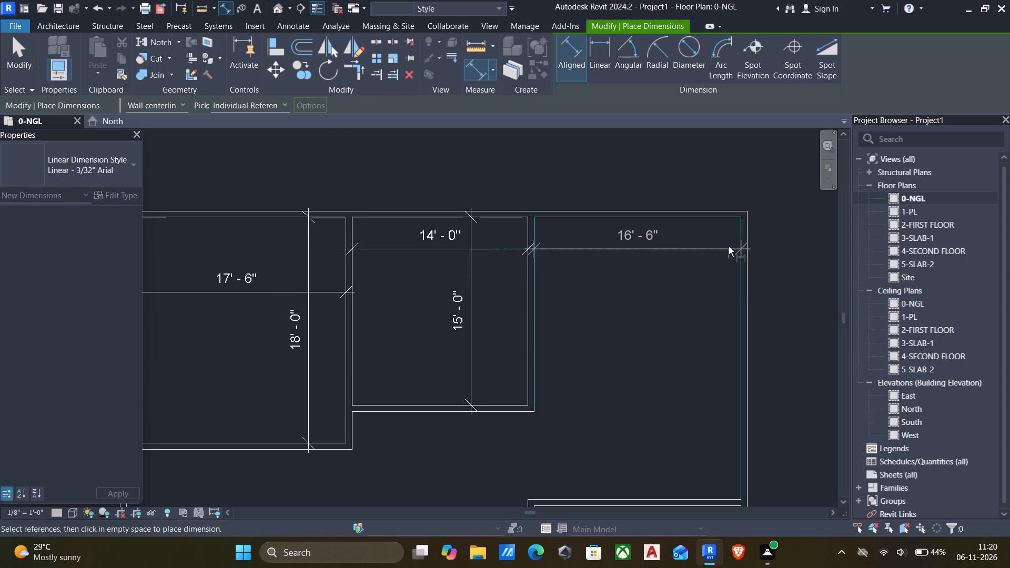
{"action": "left_click", "coordinate": [701, 247]}
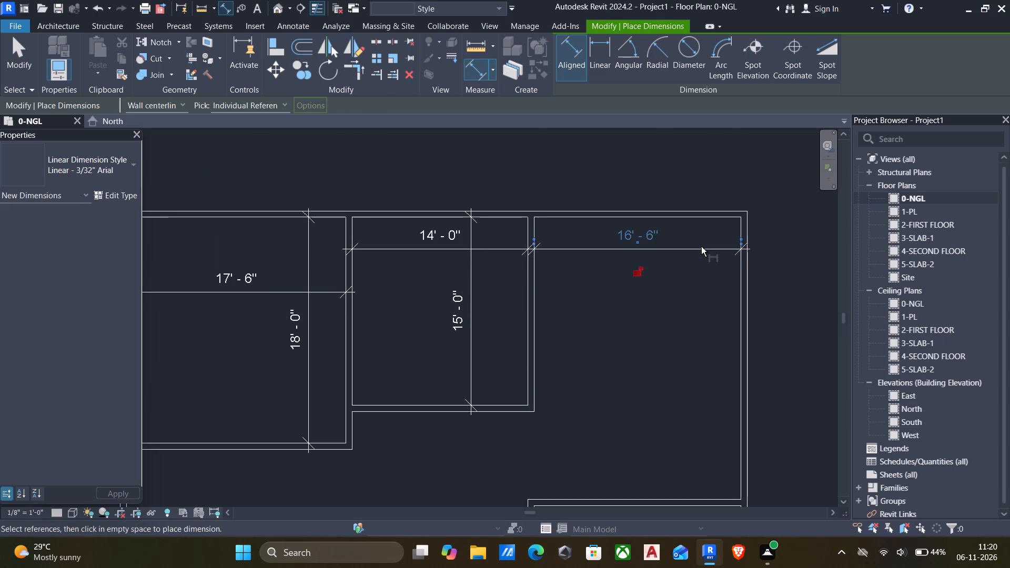
Dimension the upper-right space's vertical depth from the top wall's inner face to the near face of the enclosed right-hand room's top wall.
{"action": "scroll", "coordinate": [682, 295], "scroll_direction": "down", "scroll_amount": 5}
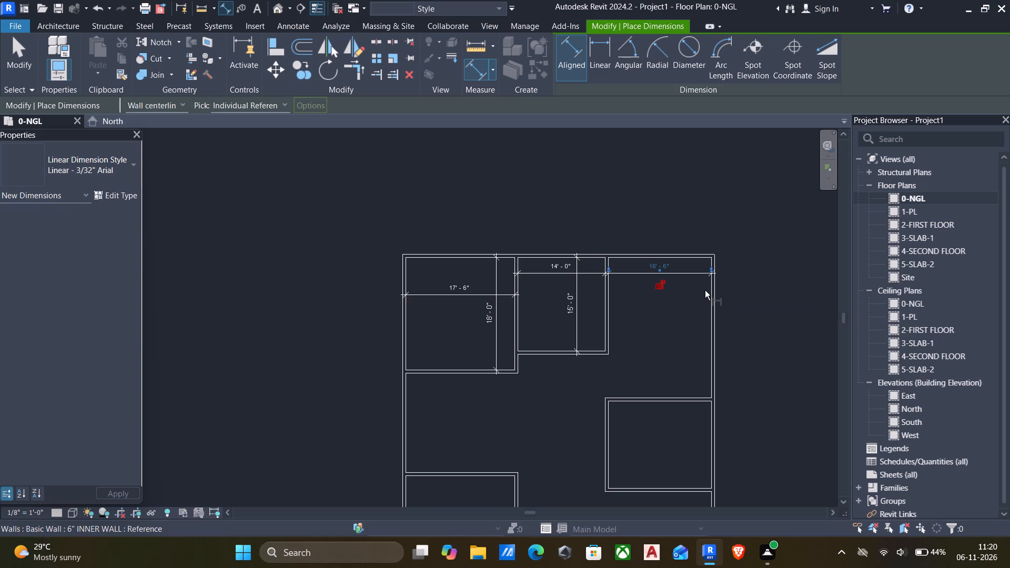
{"action": "scroll", "coordinate": [695, 259], "scroll_direction": "up", "scroll_amount": 4}
{"action": "key", "text": "Tab"}
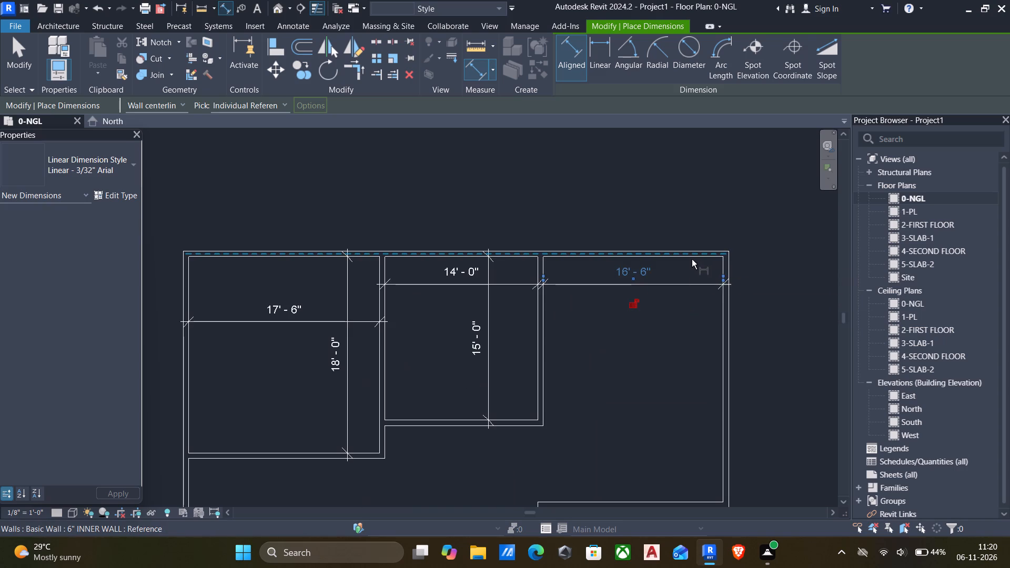
{"action": "left_click", "coordinate": [692, 259]}
{"action": "scroll", "coordinate": [685, 319], "scroll_direction": "down", "scroll_amount": 4}
{"action": "scroll", "coordinate": [683, 422], "scroll_direction": "up", "scroll_amount": 4}
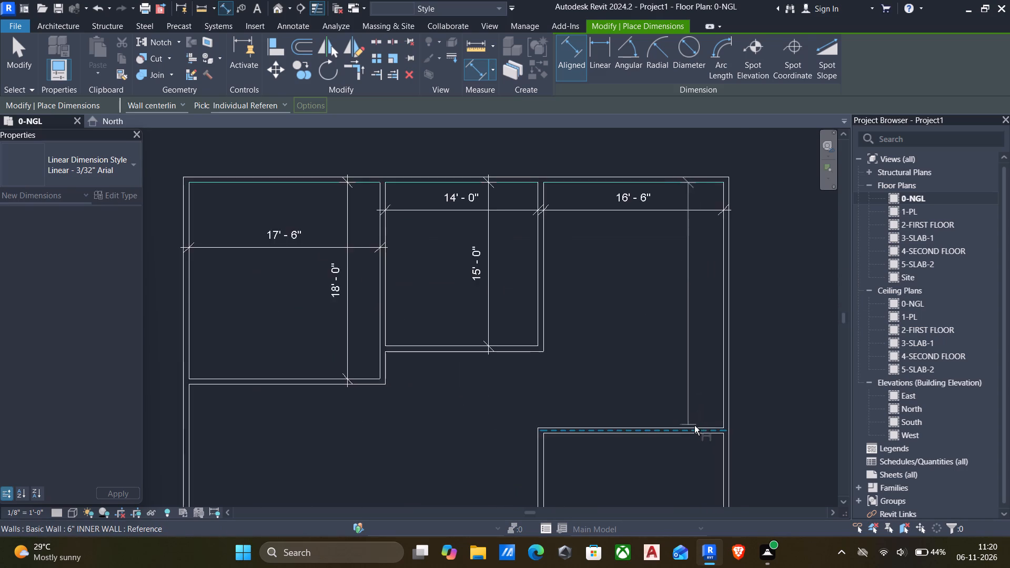
{"action": "scroll", "coordinate": [695, 428], "scroll_direction": "up", "scroll_amount": 2}
{"action": "key", "text": "Tab"}
{"action": "left_click", "coordinate": [696, 428]}
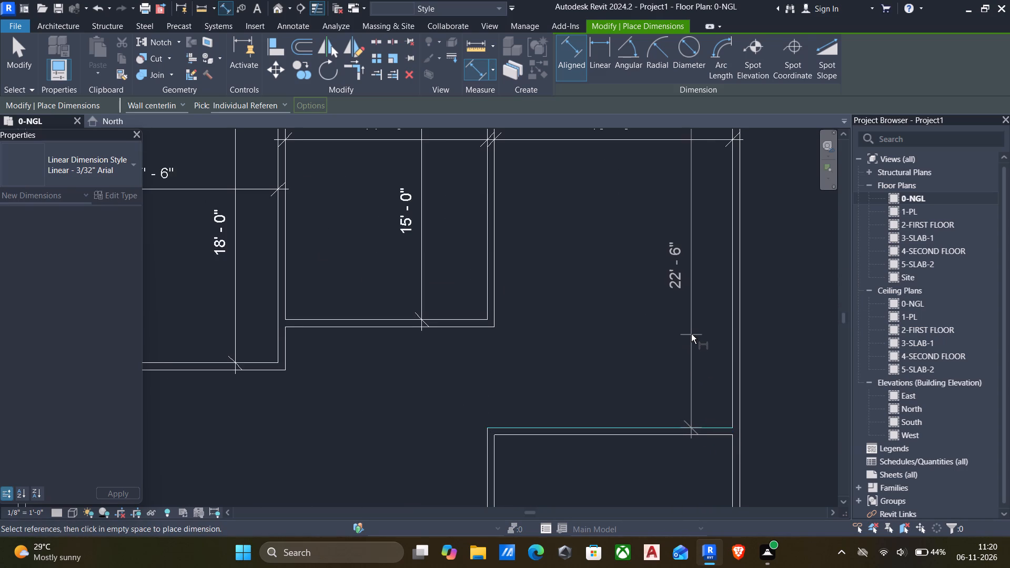
{"action": "left_click", "coordinate": [691, 334]}
Dimension the open left-hand space vertically, between the facing wall faces of the upper-left room and the room below.
{"action": "scroll", "coordinate": [672, 340], "scroll_direction": "down", "scroll_amount": 6}
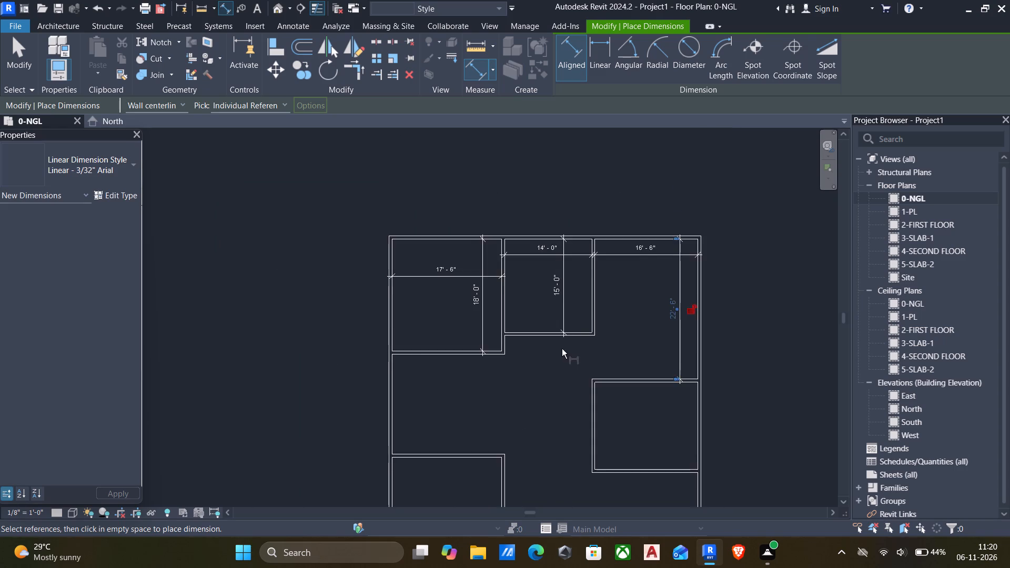
{"action": "scroll", "coordinate": [561, 350], "scroll_direction": "down", "scroll_amount": 4}
{"action": "scroll", "coordinate": [497, 399], "scroll_direction": "up", "scroll_amount": 4}
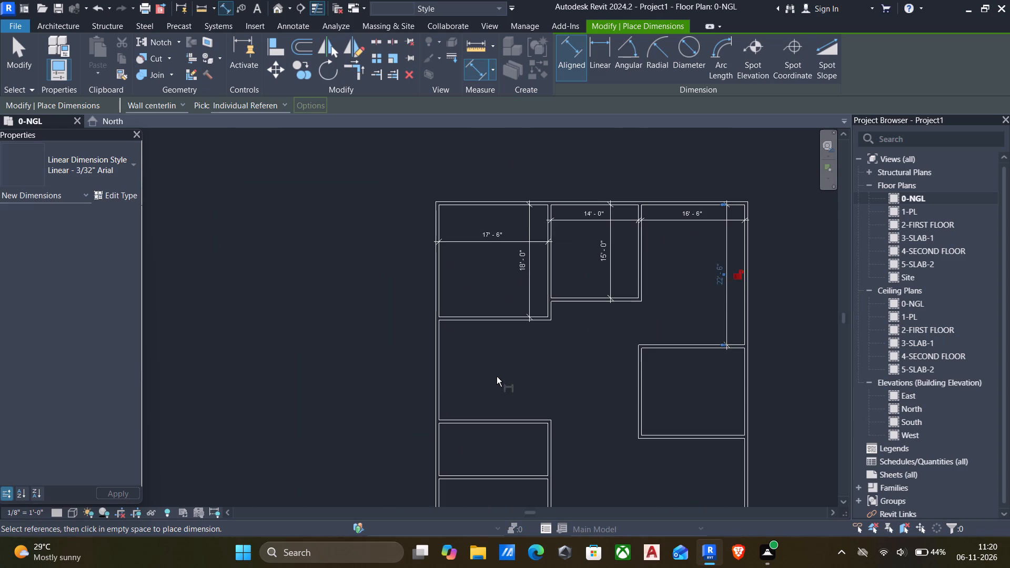
{"action": "scroll", "coordinate": [503, 340], "scroll_direction": "up", "scroll_amount": 4}
{"action": "key", "text": "Tab"}
{"action": "left_click", "coordinate": [467, 307]}
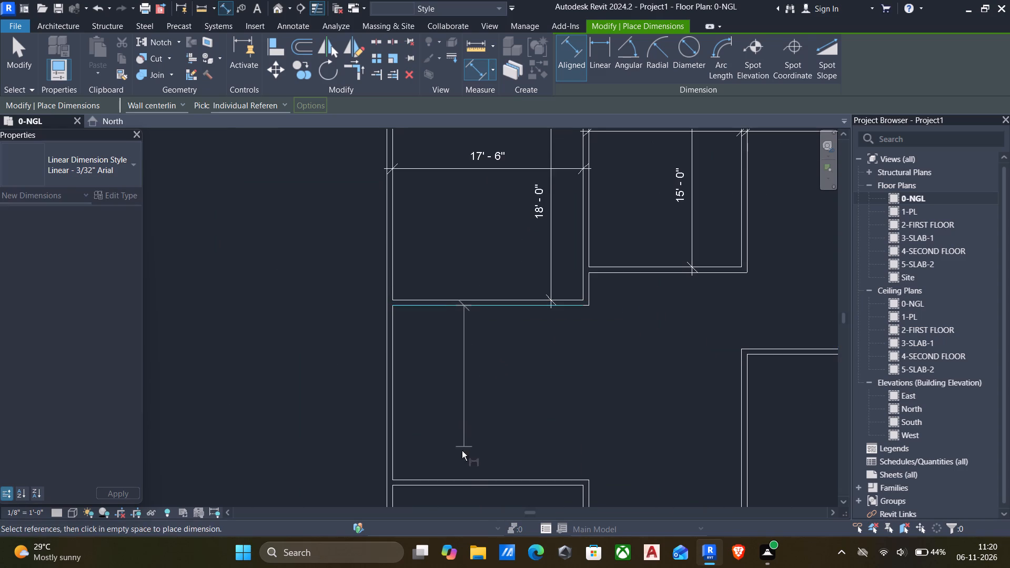
{"action": "key", "text": "Tab"}
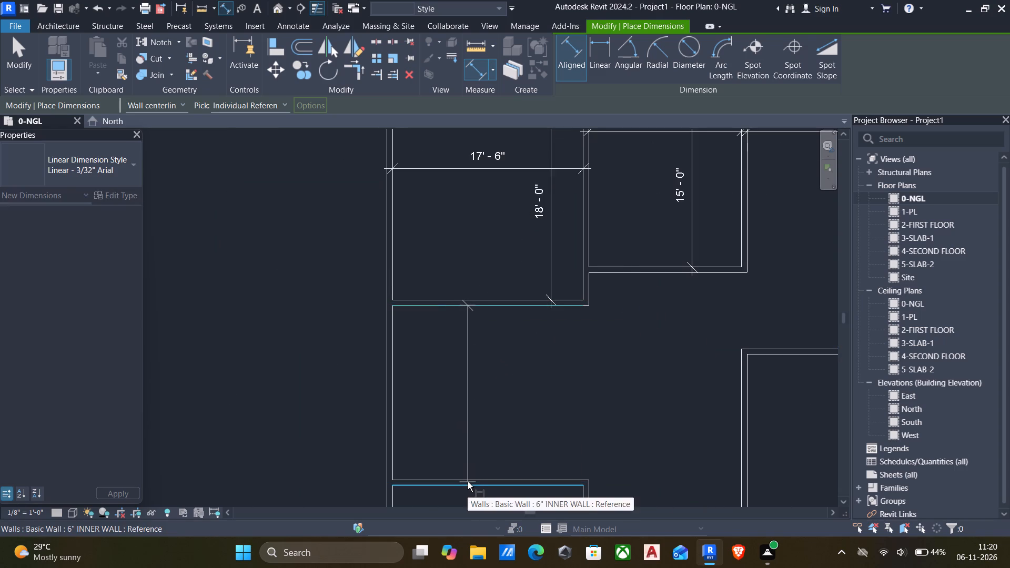
{"action": "key", "text": "Tab"}
{"action": "left_click", "coordinate": [468, 482]}
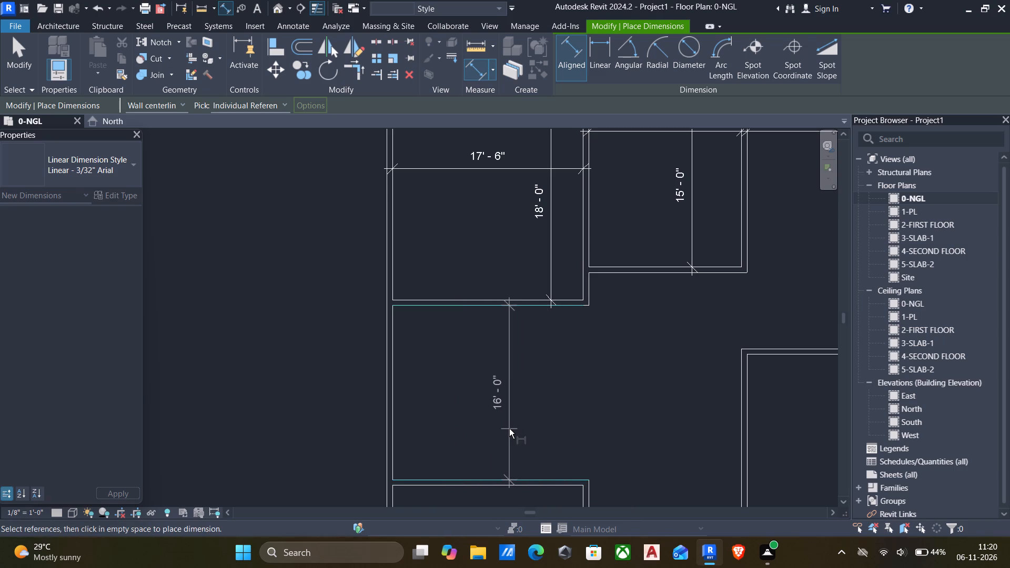
{"action": "left_click", "coordinate": [509, 429]}
Dimension the enclosed right-hand room's vertical depth between the inner faces of its top and bottom walls.
{"action": "scroll", "coordinate": [508, 429], "scroll_direction": "down", "scroll_amount": 11}
{"action": "middle_click_drag", "start_coordinate": [561, 429], "coordinate": [562, 429]}
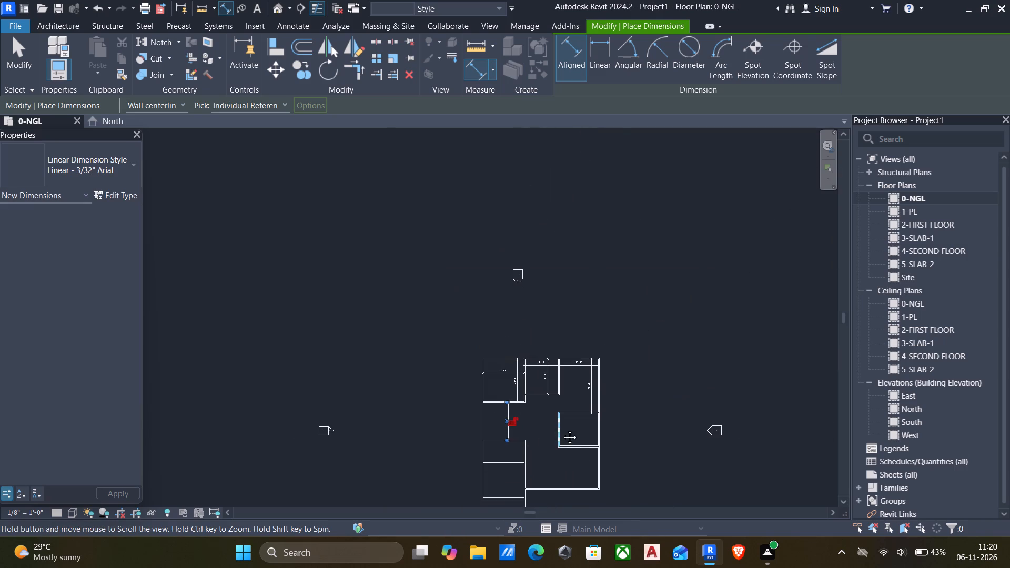
{"action": "middle_click_drag", "start_coordinate": [562, 429], "coordinate": [563, 329]}
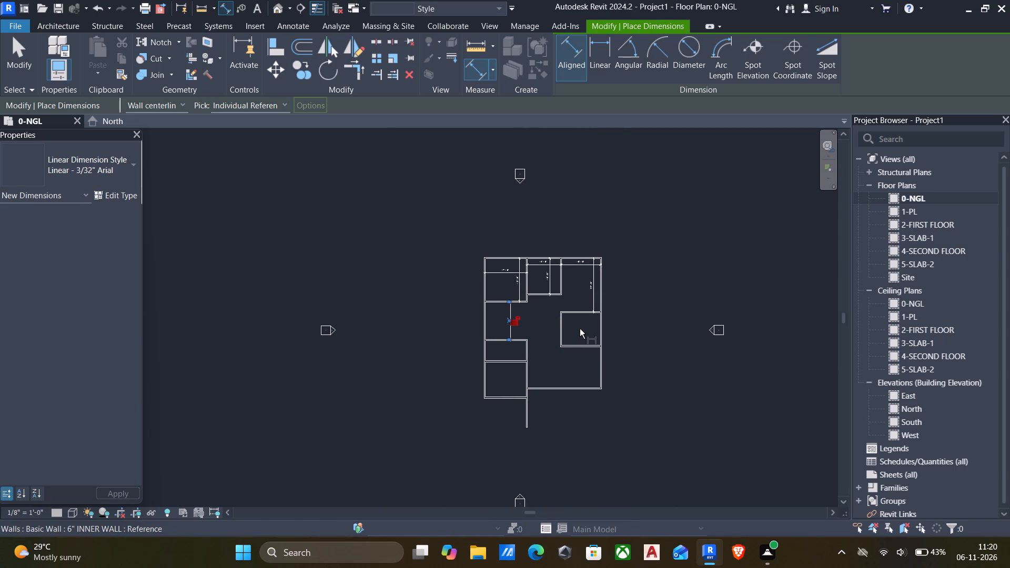
{"action": "scroll", "coordinate": [582, 333], "scroll_direction": "up", "scroll_amount": 5}
{"action": "scroll", "coordinate": [597, 286], "scroll_direction": "up", "scroll_amount": 11}
{"action": "key", "text": "Tab"}
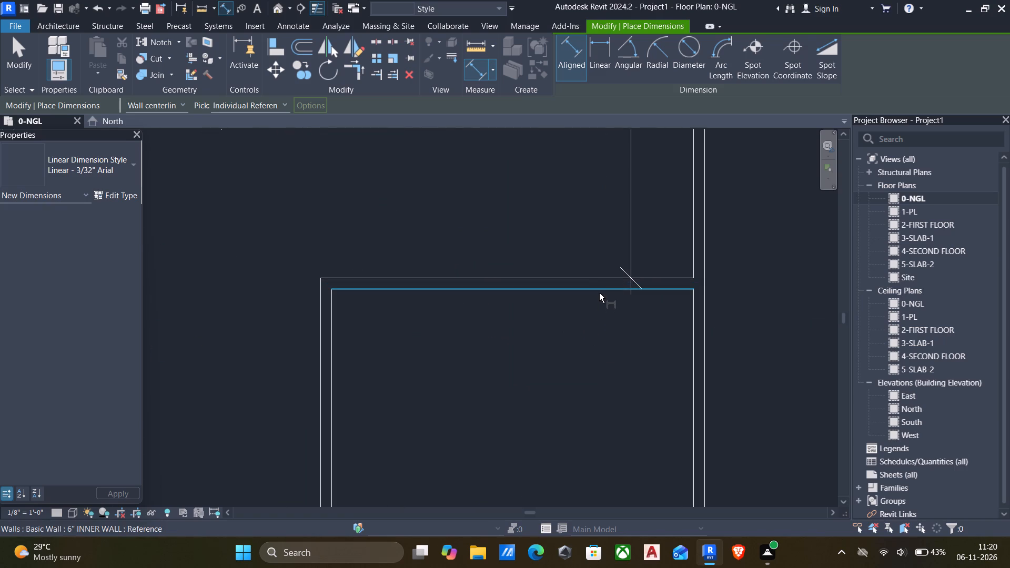
{"action": "left_click", "coordinate": [599, 293]}
{"action": "scroll", "coordinate": [607, 318], "scroll_direction": "down", "scroll_amount": 7}
{"action": "scroll", "coordinate": [592, 428], "scroll_direction": "up", "scroll_amount": 7}
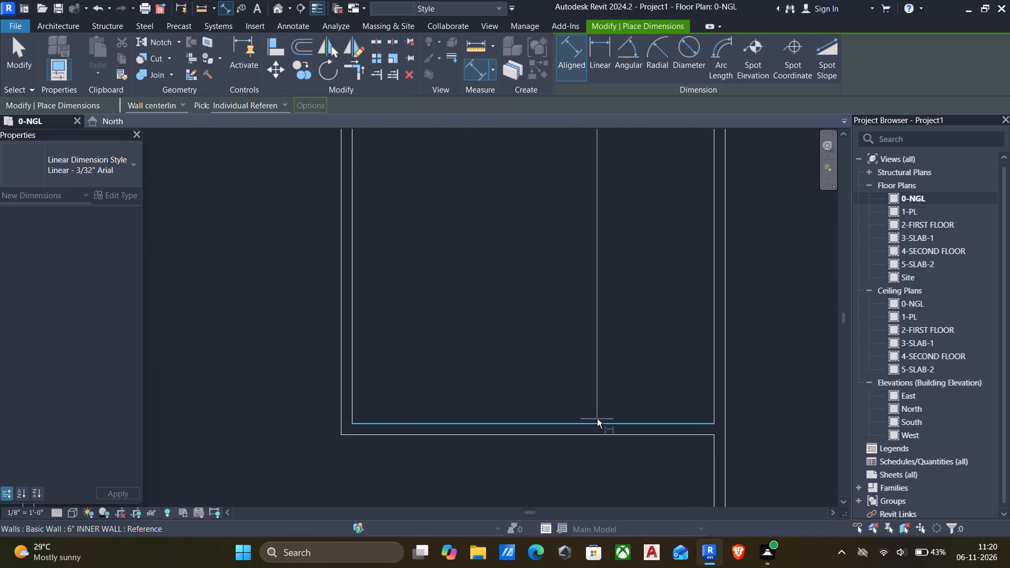
{"action": "key", "text": "Tab"}
{"action": "left_click", "coordinate": [597, 427]}
{"action": "scroll", "coordinate": [610, 393], "scroll_direction": "down", "scroll_amount": 3}
{"action": "left_click", "coordinate": [610, 349]}
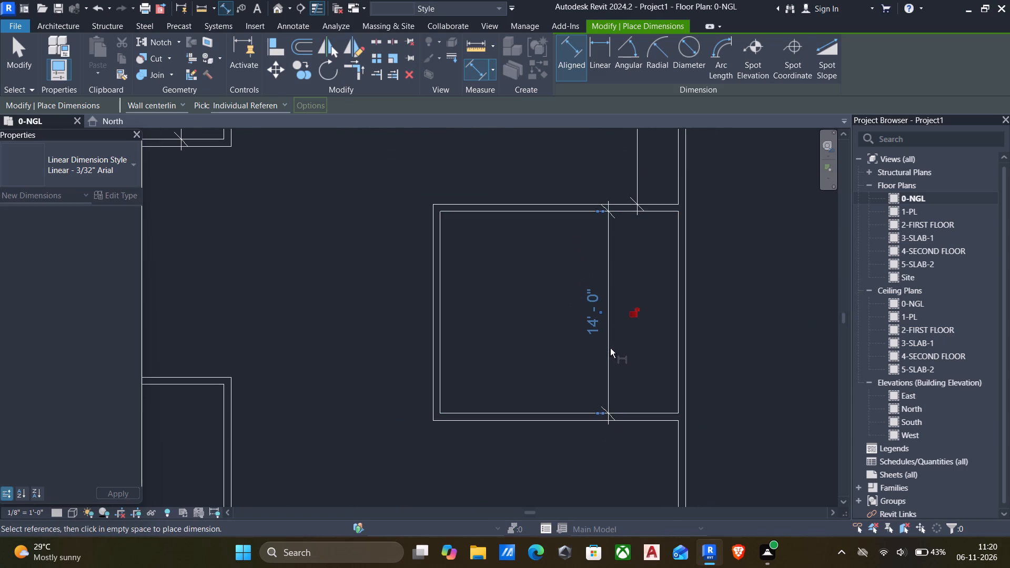
Dimension the enclosed right-hand room's width between its side walls' inner faces, placing the dimension line near the bottom wall.
{"action": "key", "text": "Tab"}
{"action": "key", "text": "Tab"}
{"action": "left_click", "coordinate": [676, 357]}
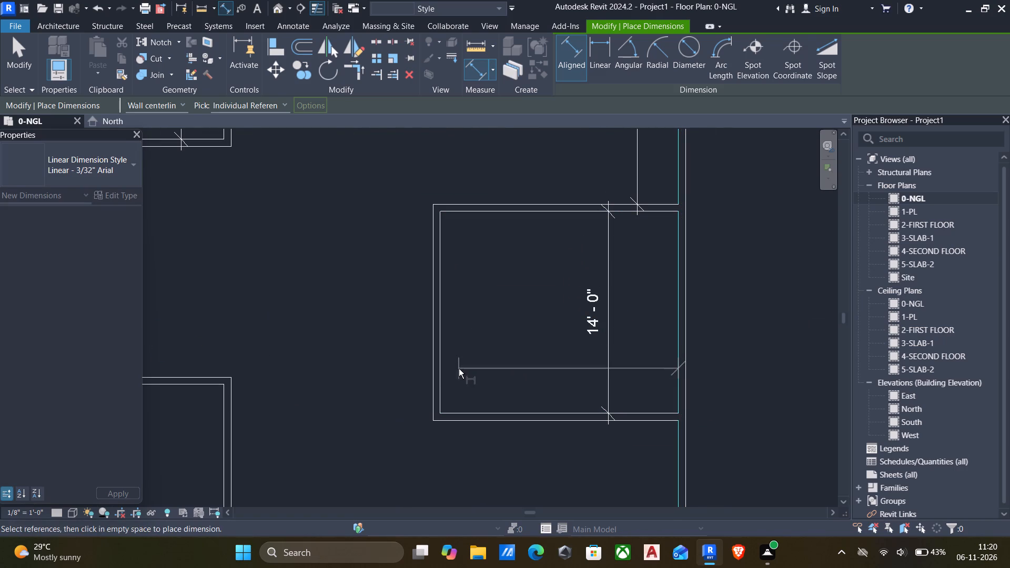
{"action": "key", "text": "Tab"}
{"action": "left_click", "coordinate": [441, 375]}
{"action": "left_click", "coordinate": [487, 382]}
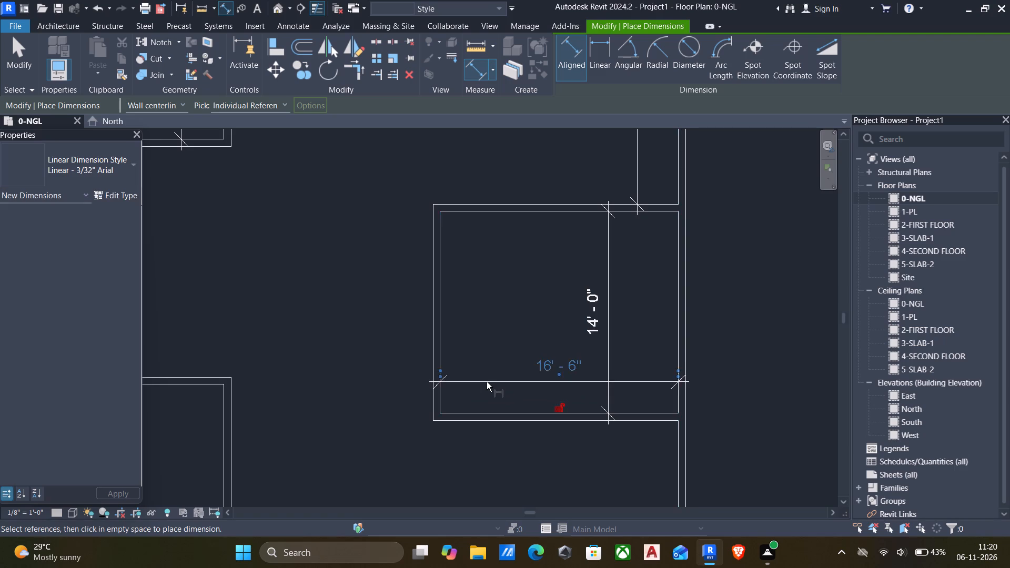
Dimension the lower-right space's vertical depth from the enclosed room's bottom wall outer face to the bottom exterior wall's inner face.
{"action": "scroll", "coordinate": [487, 382], "scroll_direction": "down", "scroll_amount": 12}
{"action": "scroll", "coordinate": [524, 403], "scroll_direction": "up", "scroll_amount": 6}
{"action": "scroll", "coordinate": [503, 364], "scroll_direction": "down", "scroll_amount": 6}
{"action": "middle_click_drag", "start_coordinate": [491, 408], "coordinate": [491, 408]}
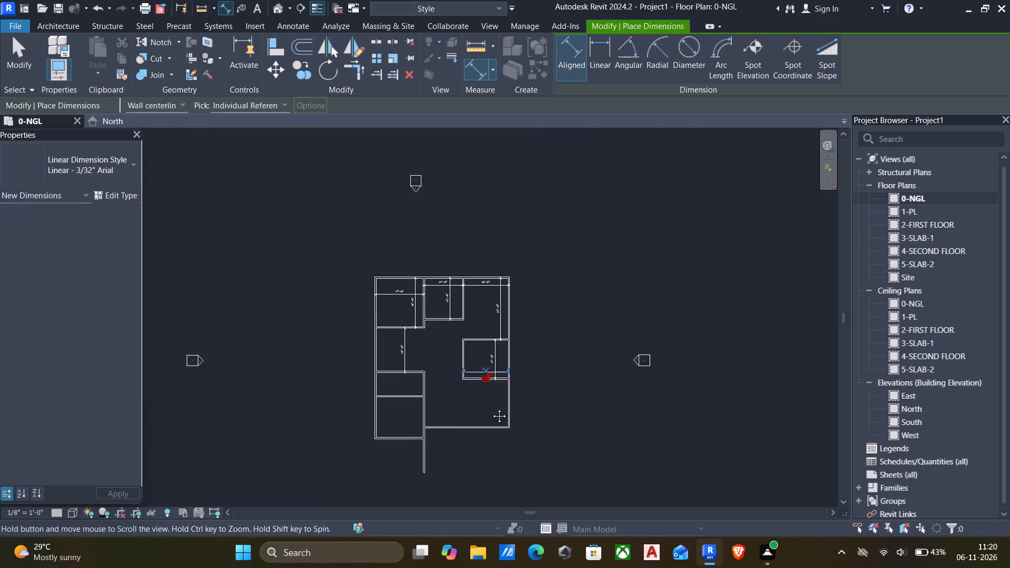
{"action": "middle_click_drag", "start_coordinate": [491, 408], "coordinate": [540, 352]}
{"action": "scroll", "coordinate": [544, 337], "scroll_direction": "up", "scroll_amount": 7}
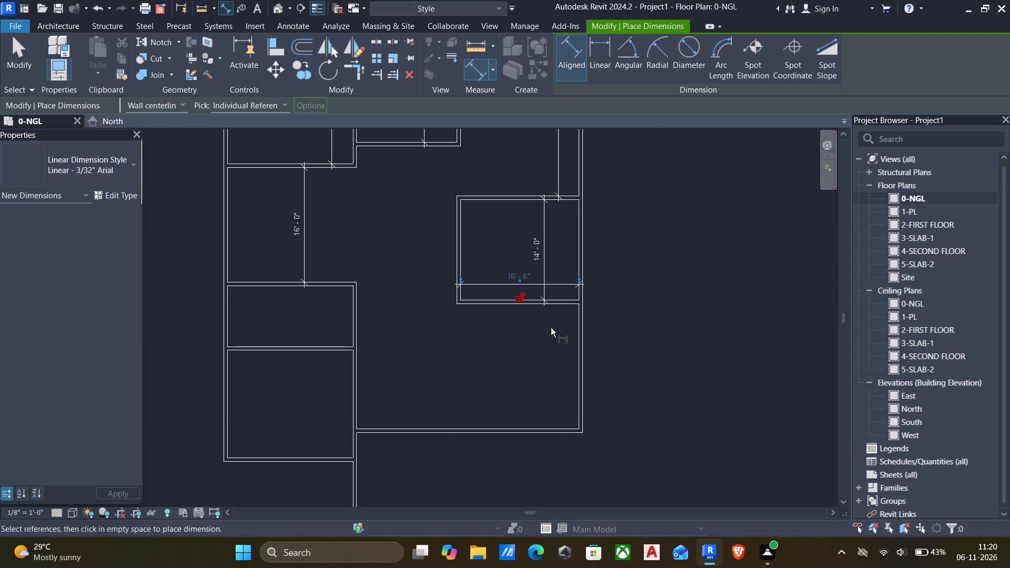
{"action": "key", "text": "Tab"}
{"action": "scroll", "coordinate": [562, 303], "scroll_direction": "up", "scroll_amount": 4}
{"action": "key", "text": "Tab"}
{"action": "left_click_drag", "start_coordinate": [562, 303], "coordinate": [563, 311]}
{"action": "scroll", "coordinate": [555, 338], "scroll_direction": "down", "scroll_amount": 3}
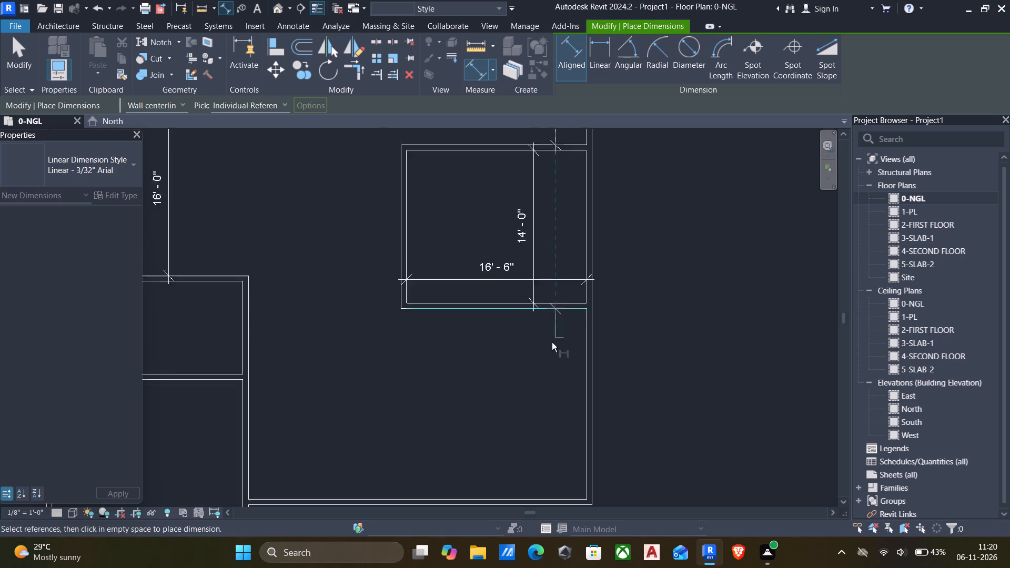
{"action": "scroll", "coordinate": [552, 342], "scroll_direction": "down", "scroll_amount": 4}
{"action": "scroll", "coordinate": [542, 411], "scroll_direction": "up", "scroll_amount": 5}
{"action": "key", "text": "Tab"}
{"action": "left_click", "coordinate": [563, 409]}
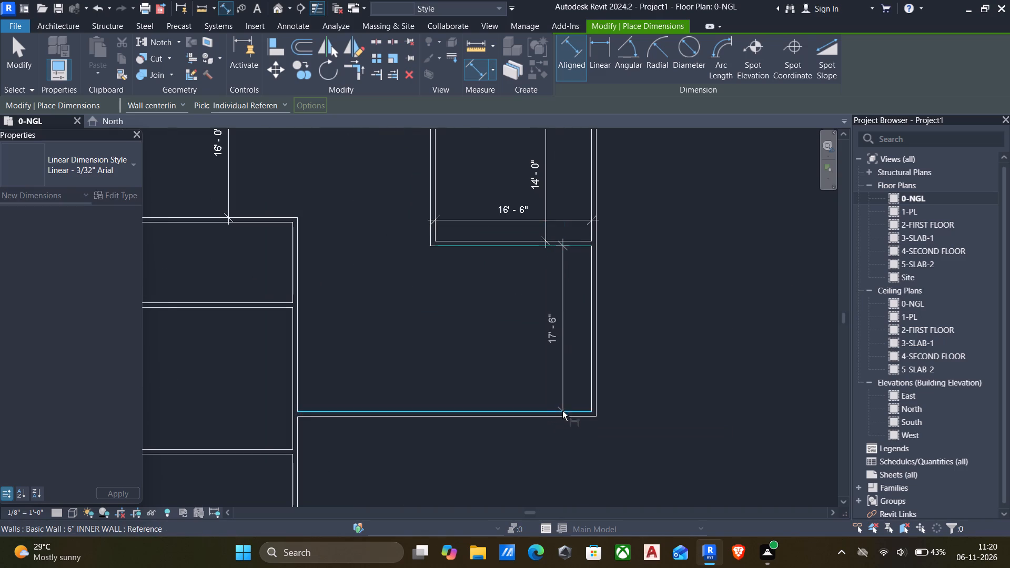
{"action": "left_click", "coordinate": [565, 375]}
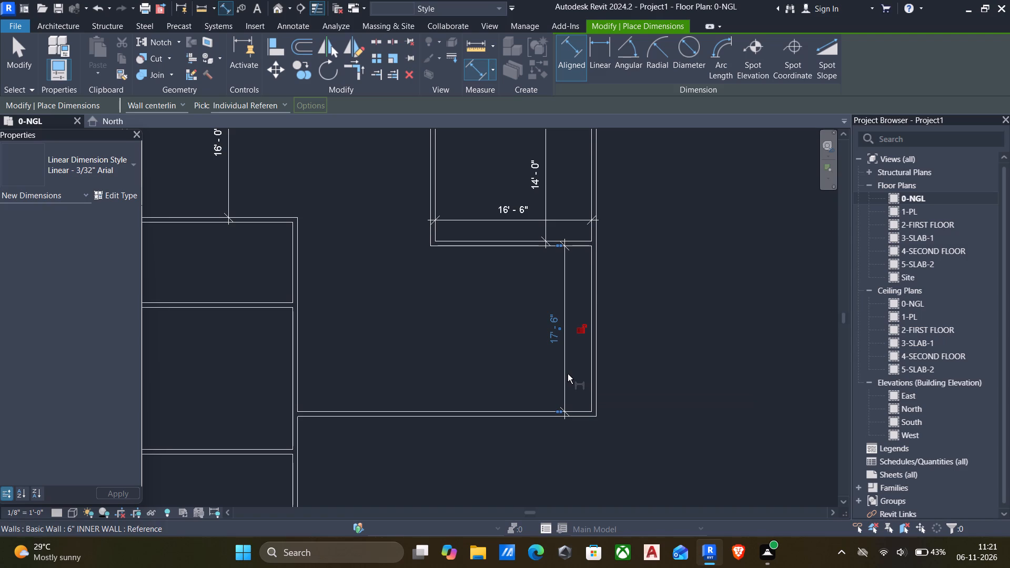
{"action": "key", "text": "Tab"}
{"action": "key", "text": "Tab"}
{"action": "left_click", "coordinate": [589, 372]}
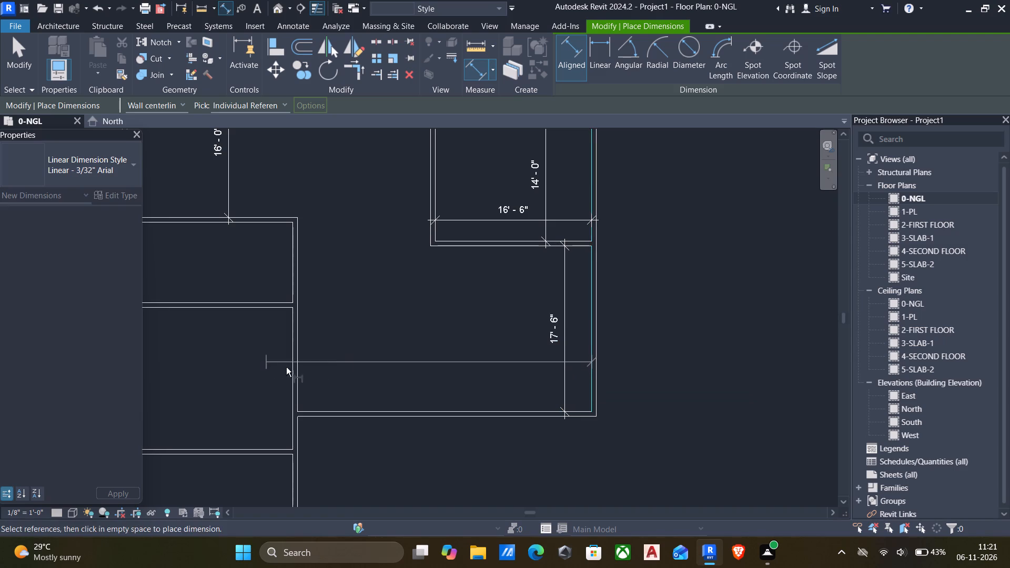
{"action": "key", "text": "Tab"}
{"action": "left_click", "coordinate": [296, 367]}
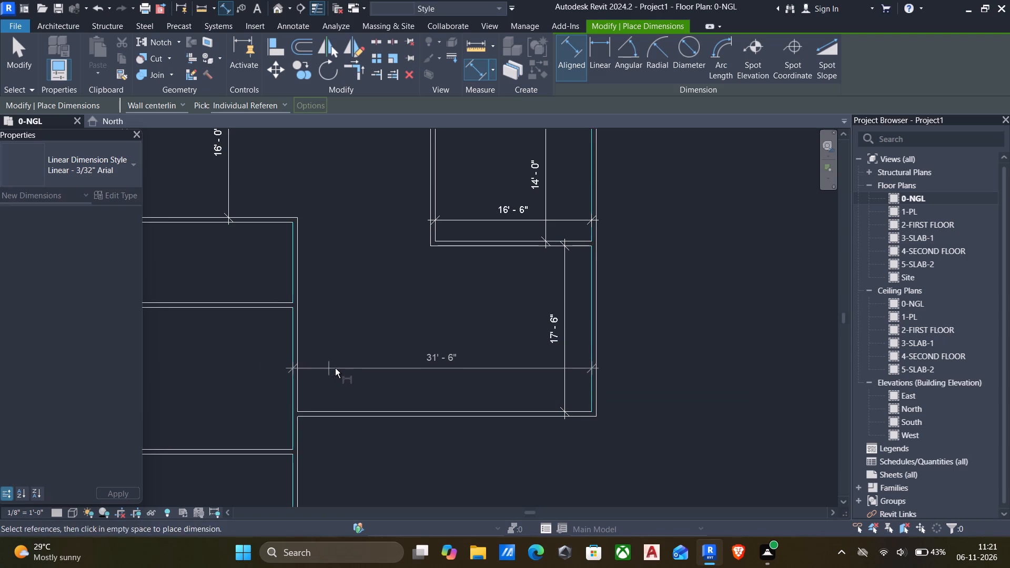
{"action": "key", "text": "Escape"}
Dimension the lower-right space's width from the right exterior wall's inner face to the facing face of the lower-left rooms' right wall.
{"action": "scroll", "coordinate": [599, 362], "scroll_direction": "up", "scroll_amount": 3}
{"action": "key", "text": "Tab"}
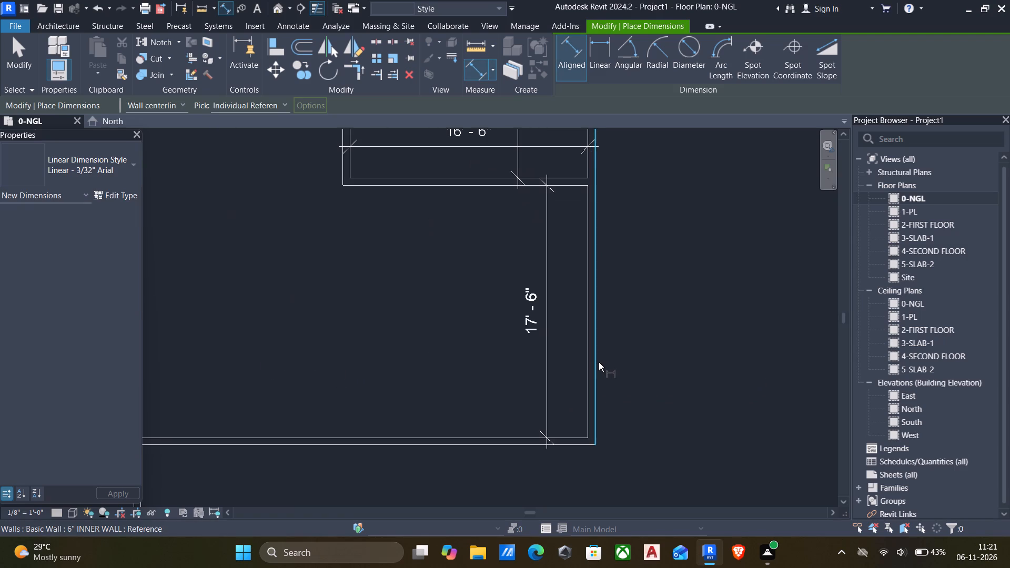
{"action": "key", "text": "Tab"}
{"action": "left_click", "coordinate": [589, 370]}
{"action": "scroll", "coordinate": [489, 375], "scroll_direction": "down", "scroll_amount": 7}
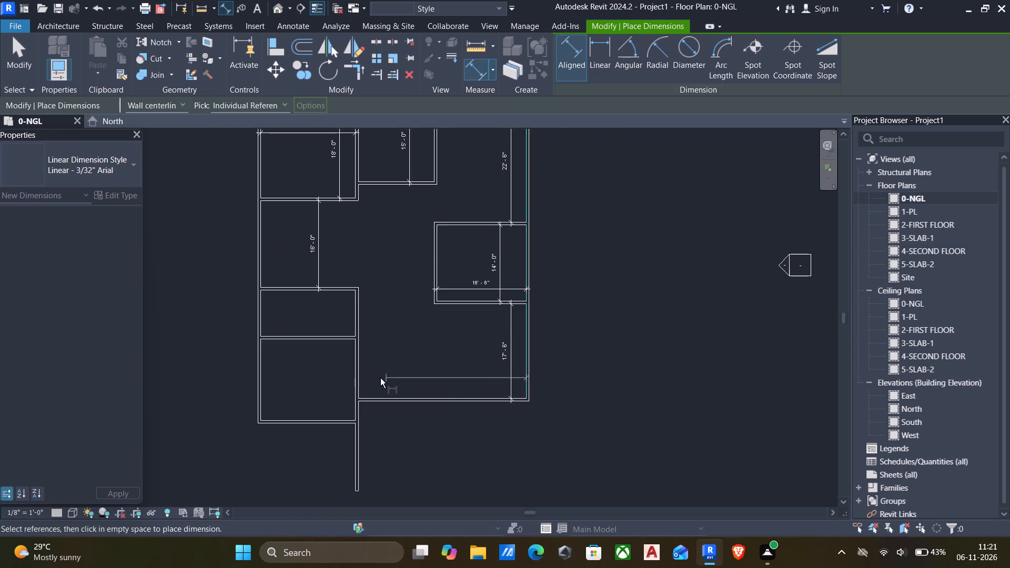
{"action": "scroll", "coordinate": [359, 376], "scroll_direction": "up", "scroll_amount": 4}
{"action": "key", "text": "Tab"}
{"action": "left_click", "coordinate": [358, 376]}
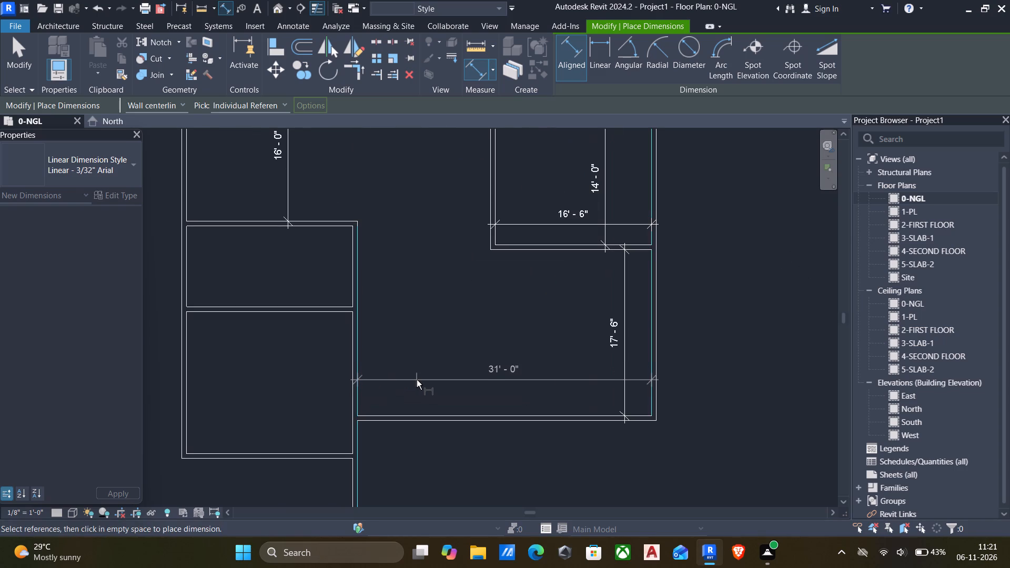
{"action": "left_click", "coordinate": [417, 380]}
Dimension the bottom-left room's width between the inner faces of its side walls.
{"action": "scroll", "coordinate": [417, 380], "scroll_direction": "down", "scroll_amount": 7}
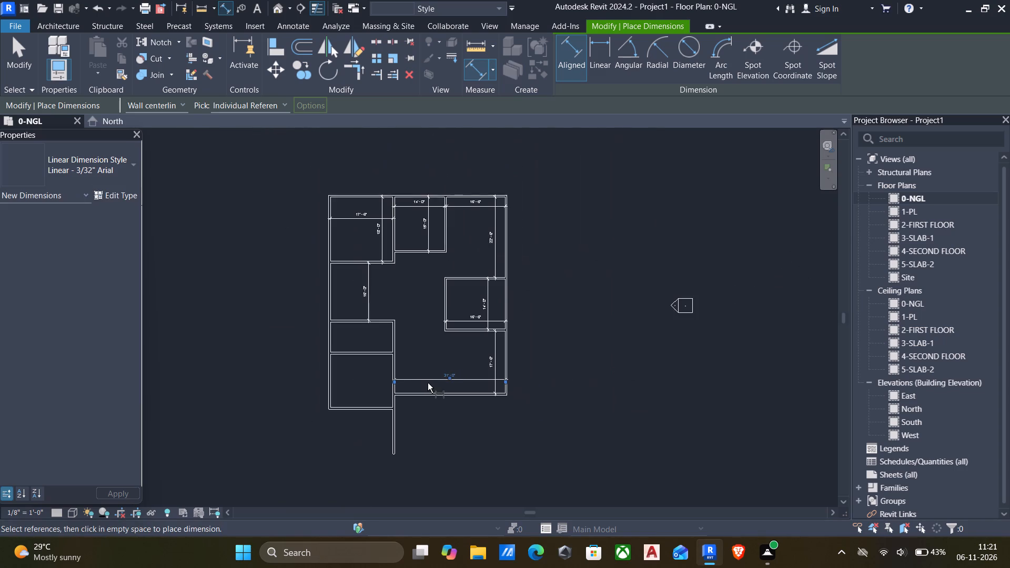
{"action": "scroll", "coordinate": [346, 386], "scroll_direction": "up", "scroll_amount": 5}
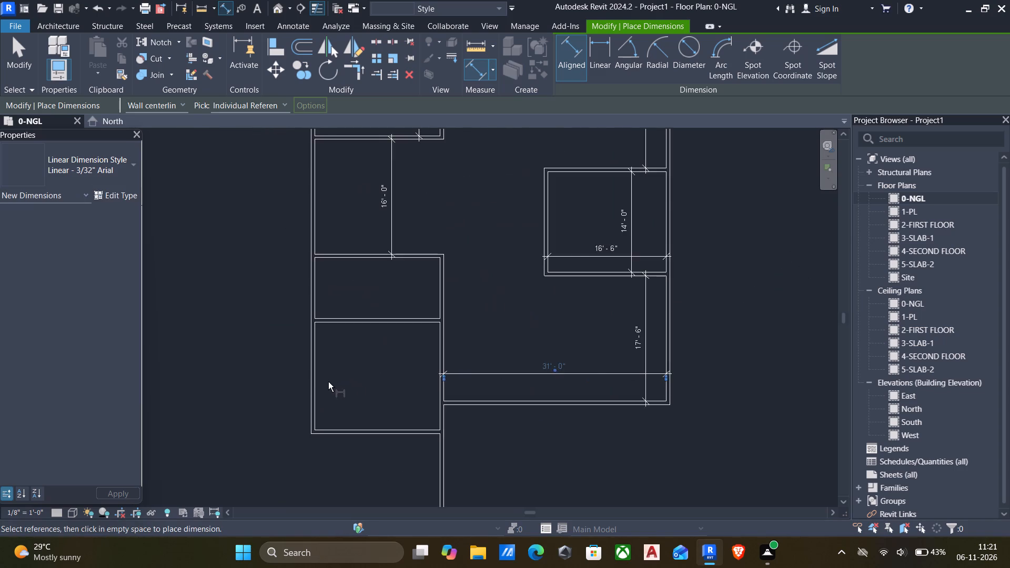
{"action": "scroll", "coordinate": [305, 383], "scroll_direction": "up", "scroll_amount": 5}
{"action": "key", "text": "Tab"}
{"action": "key", "text": "Tab"}
{"action": "left_click", "coordinate": [326, 383]}
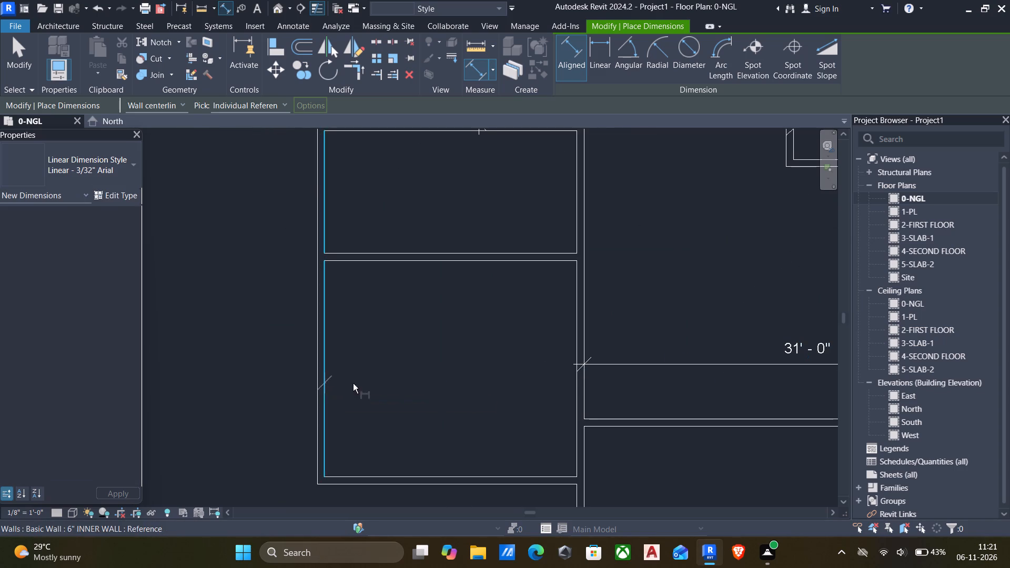
{"action": "key", "text": "Tab"}
{"action": "left_click", "coordinate": [578, 378]}
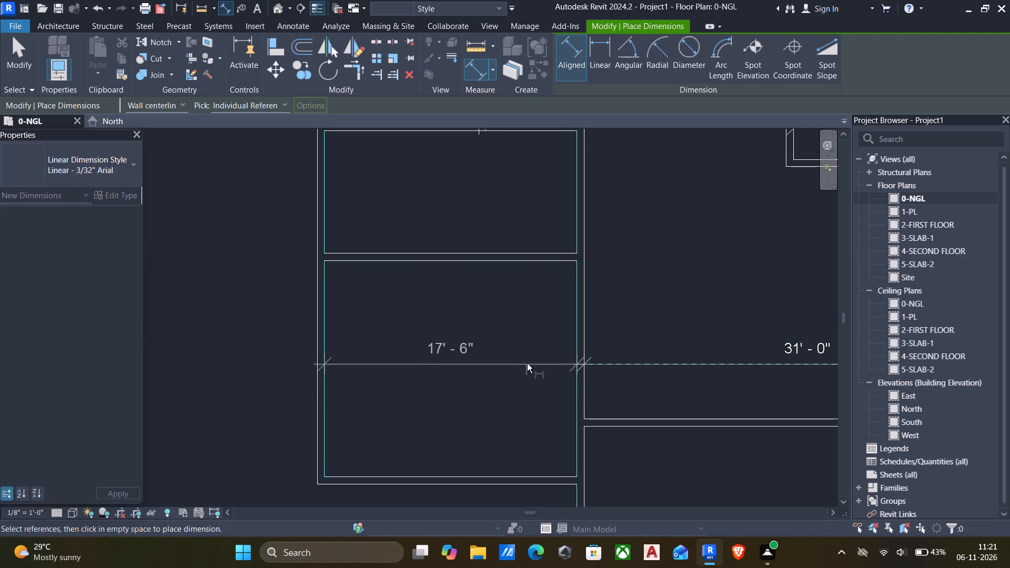
{"action": "left_click", "coordinate": [517, 399]}
Dimension the bottom-left room's vertical depth between its top and bottom walls, placing the dimension line near the right wall.
{"action": "key", "text": "Tab"}
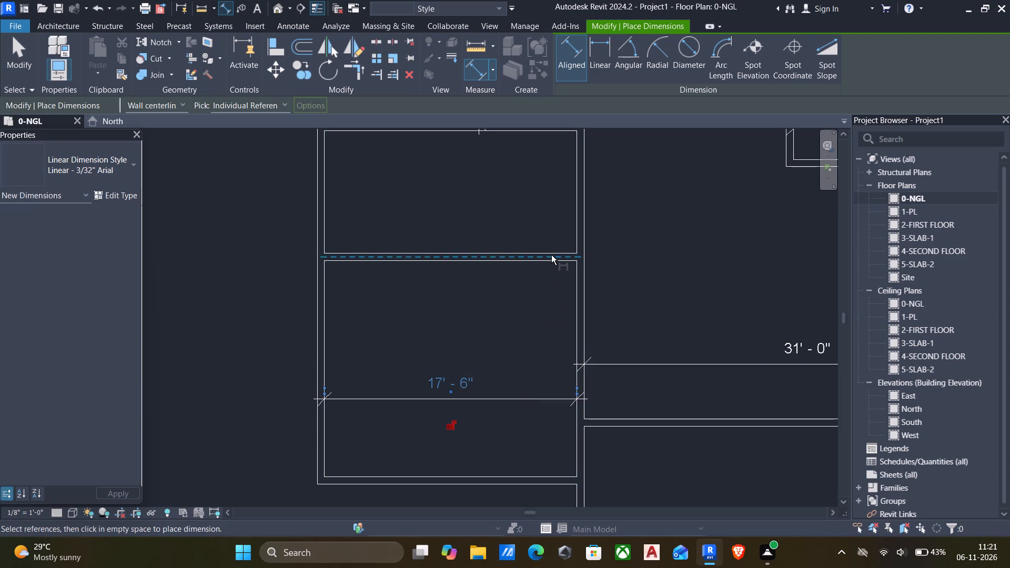
{"action": "key", "text": "Tab"}
{"action": "left_click", "coordinate": [548, 261]}
{"action": "key", "text": "Tab"}
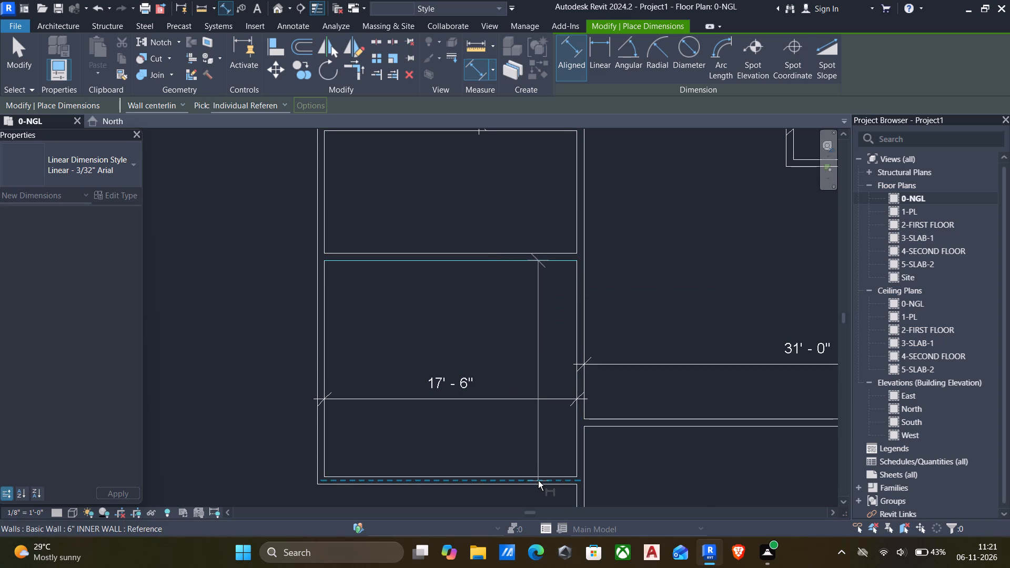
{"action": "left_click", "coordinate": [538, 481]}
{"action": "left_click", "coordinate": [540, 449]}
Dimension the vertical depth of the small room above the bottom-left room, between its top and bottom walls' inner faces.
{"action": "scroll", "coordinate": [535, 422], "scroll_direction": "down", "scroll_amount": 5}
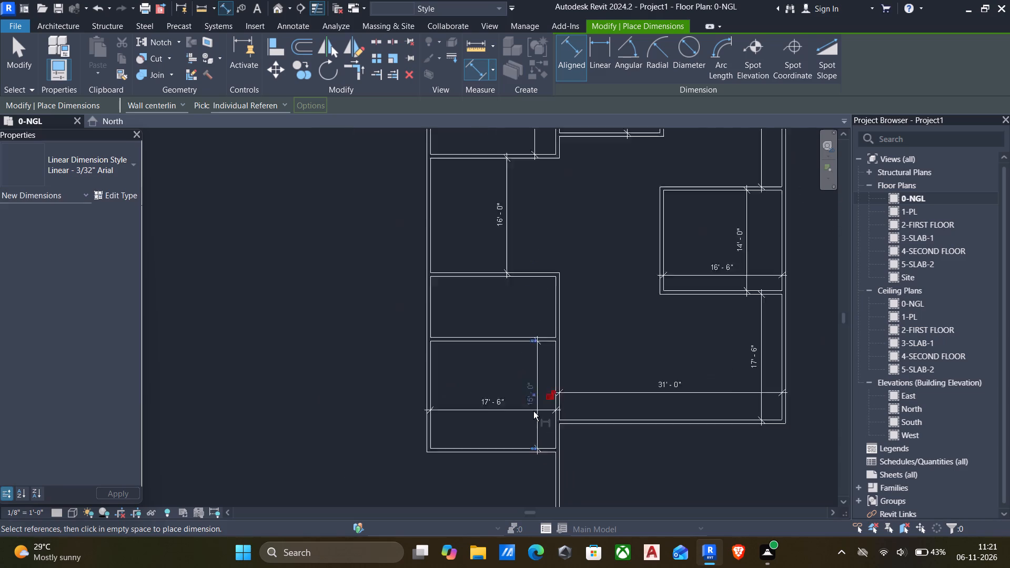
{"action": "scroll", "coordinate": [533, 411], "scroll_direction": "down", "scroll_amount": 2}
{"action": "scroll", "coordinate": [534, 324], "scroll_direction": "up", "scroll_amount": 8}
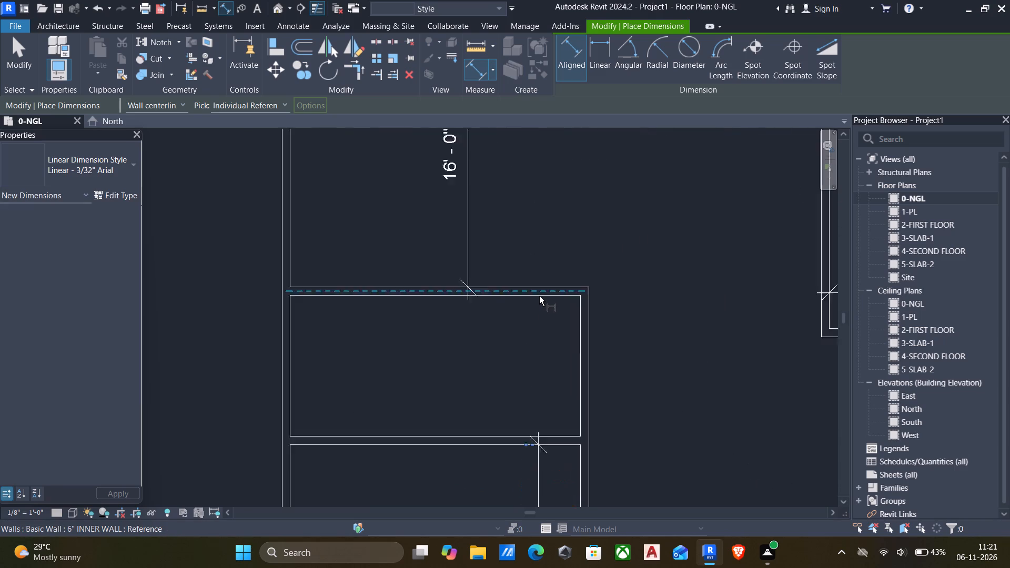
{"action": "scroll", "coordinate": [539, 296], "scroll_direction": "up", "scroll_amount": 1}
{"action": "key", "text": "Tab"}
{"action": "left_click", "coordinate": [539, 296]}
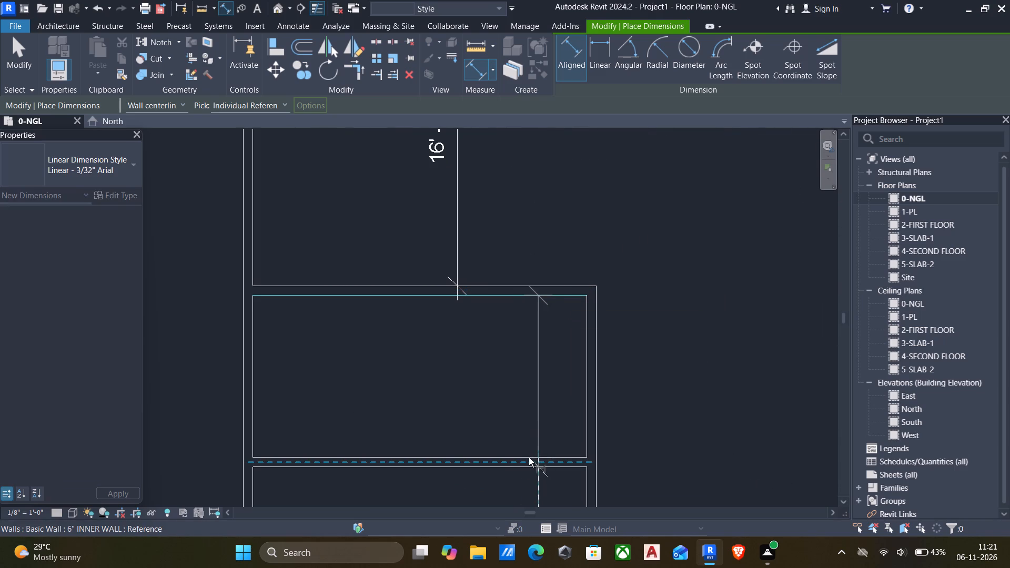
{"action": "key", "text": "Tab"}
{"action": "left_click", "coordinate": [514, 459]}
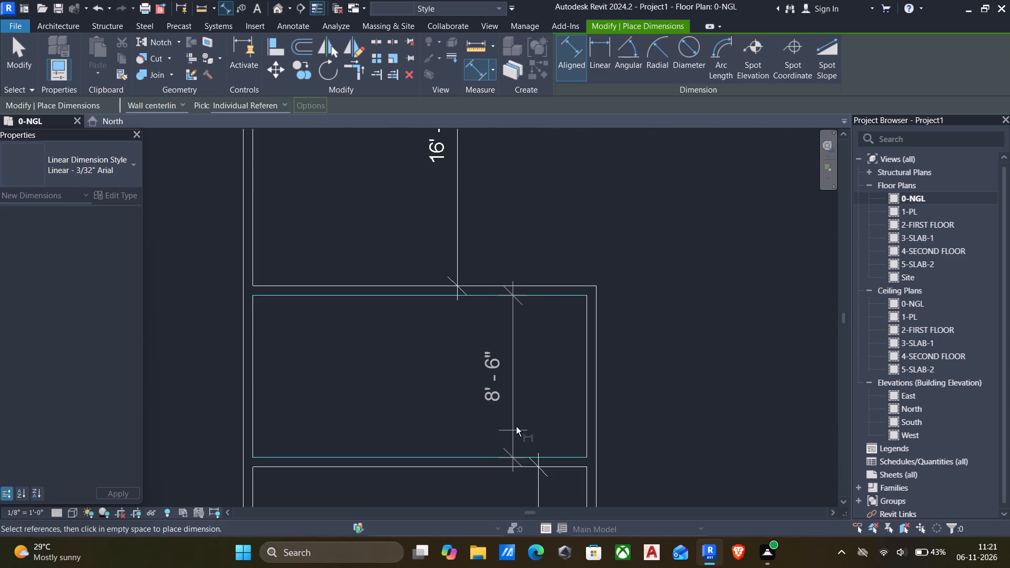
{"action": "left_click", "coordinate": [518, 421]}
Dimension that small room's width between its side walls' inner faces, placing the dimension line near its bottom wall.
{"action": "key", "text": "Tab"}
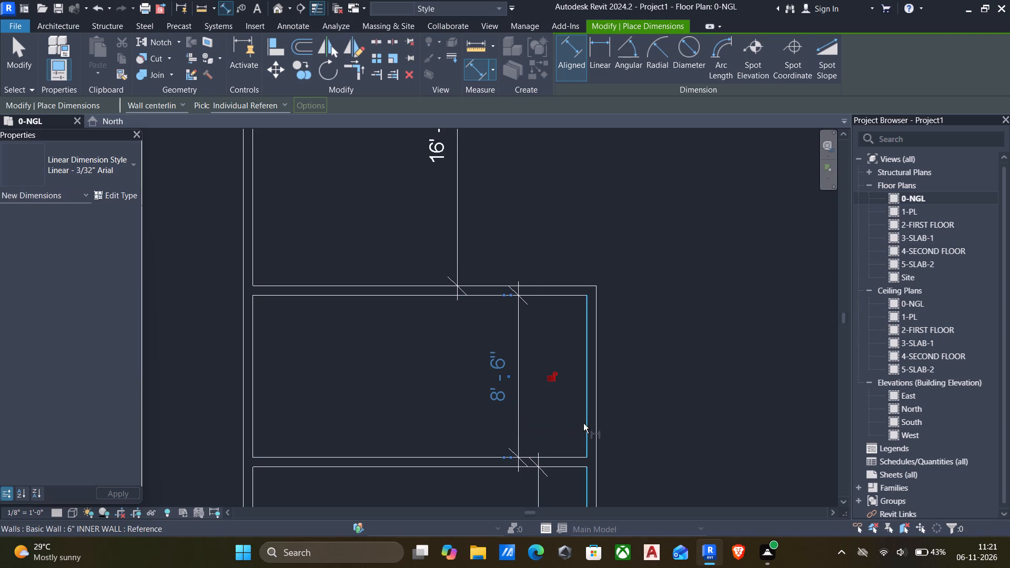
{"action": "left_click", "coordinate": [583, 423]}
{"action": "key", "text": "Tab"}
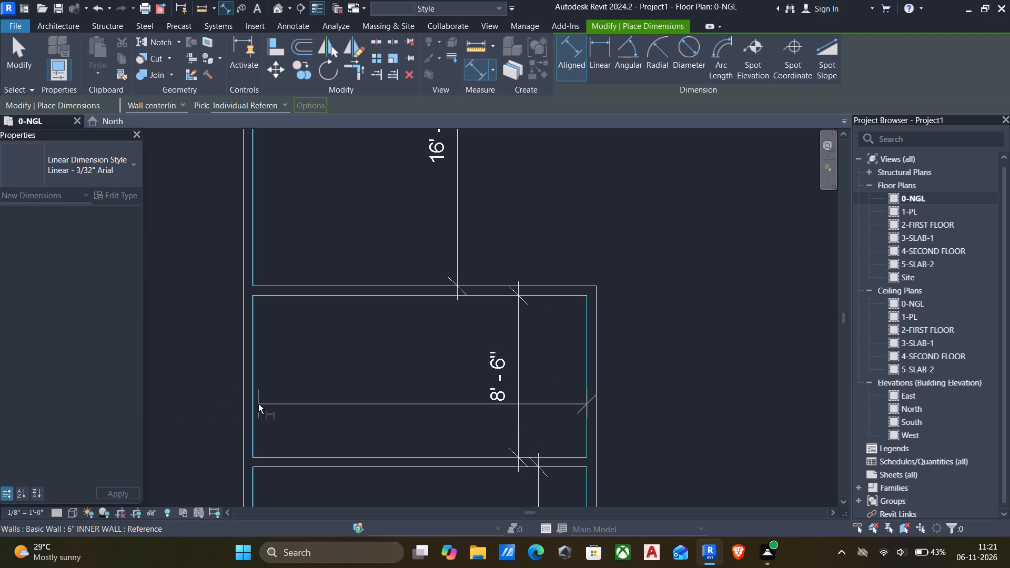
{"action": "left_click", "coordinate": [254, 407]}
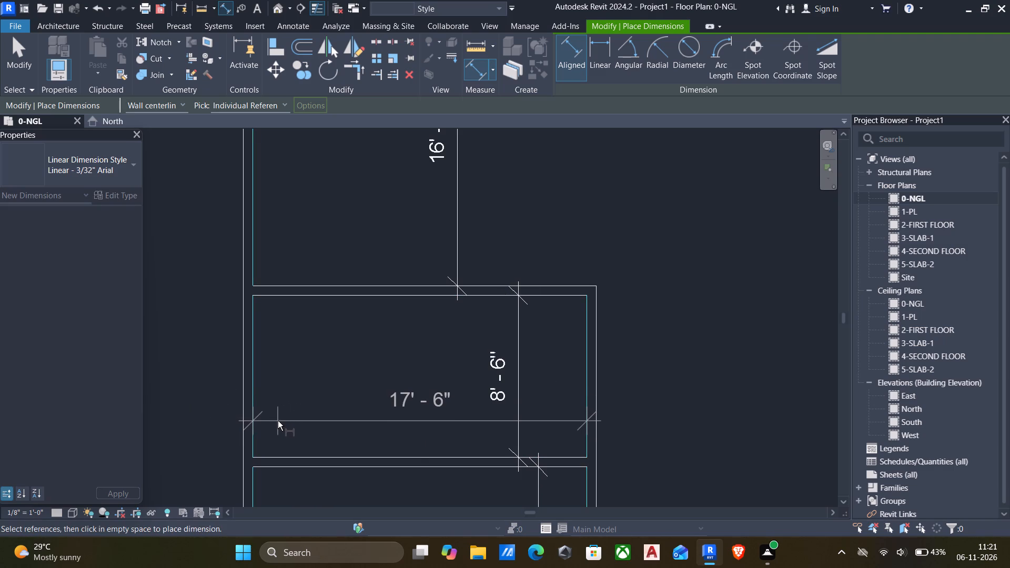
{"action": "left_click", "coordinate": [278, 421]}
{"action": "key", "text": "Escape"}
Set the upper-left room's interior width to 12' by repositioning its right wall through the existing width dimension.
{"action": "scroll", "coordinate": [338, 422], "scroll_direction": "down", "scroll_amount": 5}
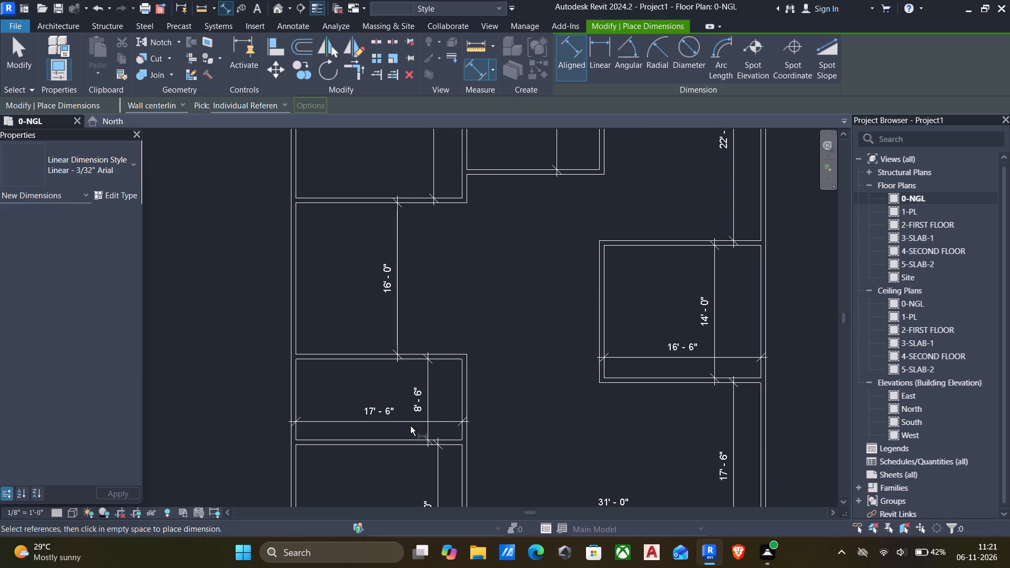
{"action": "scroll", "coordinate": [509, 368], "scroll_direction": "down", "scroll_amount": 3}
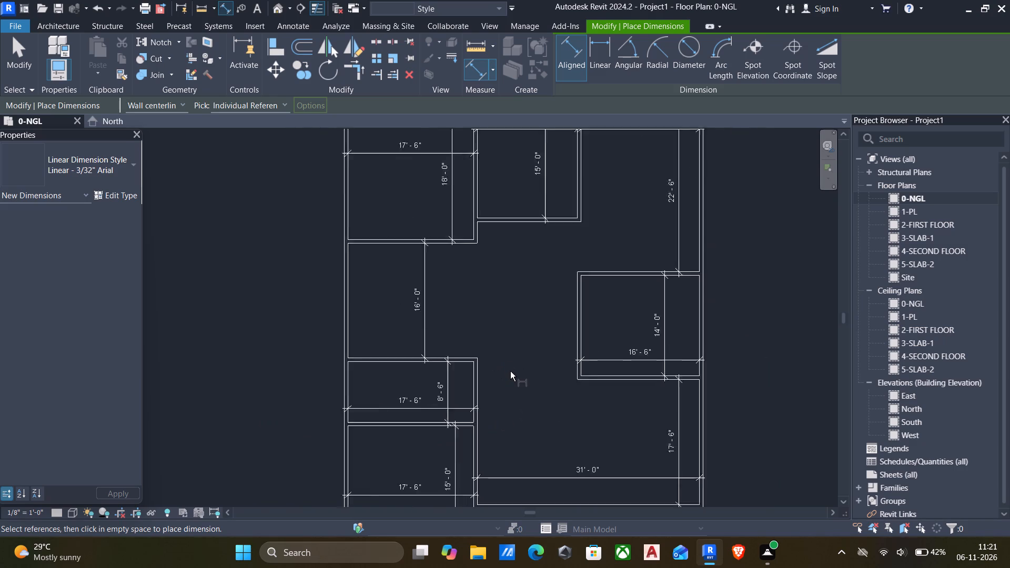
{"action": "scroll", "coordinate": [510, 371], "scroll_direction": "down", "scroll_amount": 7}
{"action": "middle_click_drag", "start_coordinate": [528, 388], "coordinate": [498, 376]}
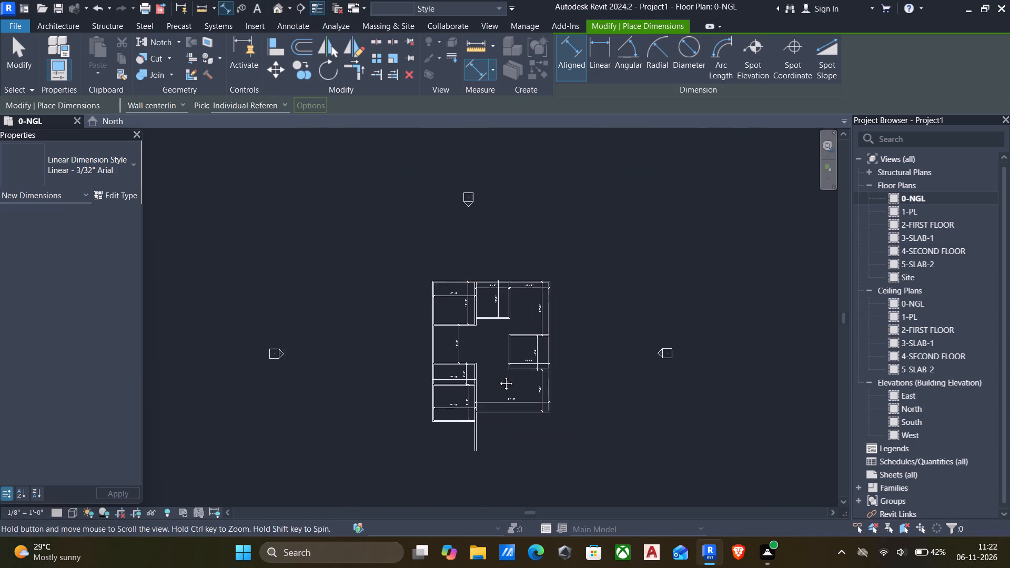
{"action": "middle_click_drag", "start_coordinate": [498, 376], "coordinate": [475, 328]}
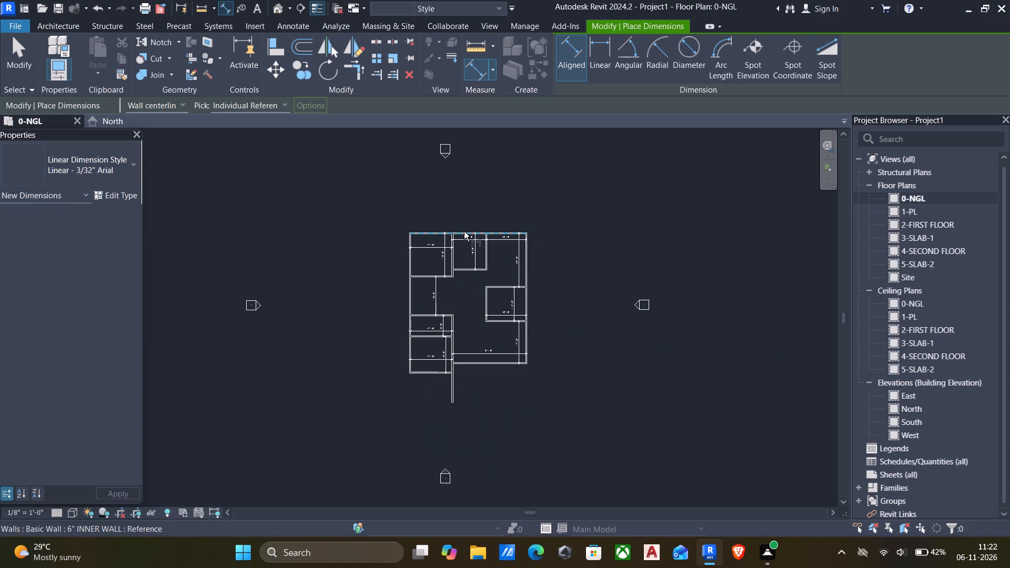
{"action": "scroll", "coordinate": [463, 231], "scroll_direction": "up", "scroll_amount": 5}
{"action": "key", "text": "Escape"}
{"action": "scroll", "coordinate": [451, 236], "scroll_direction": "up", "scroll_amount": 5}
{"action": "key", "text": "Escape"}
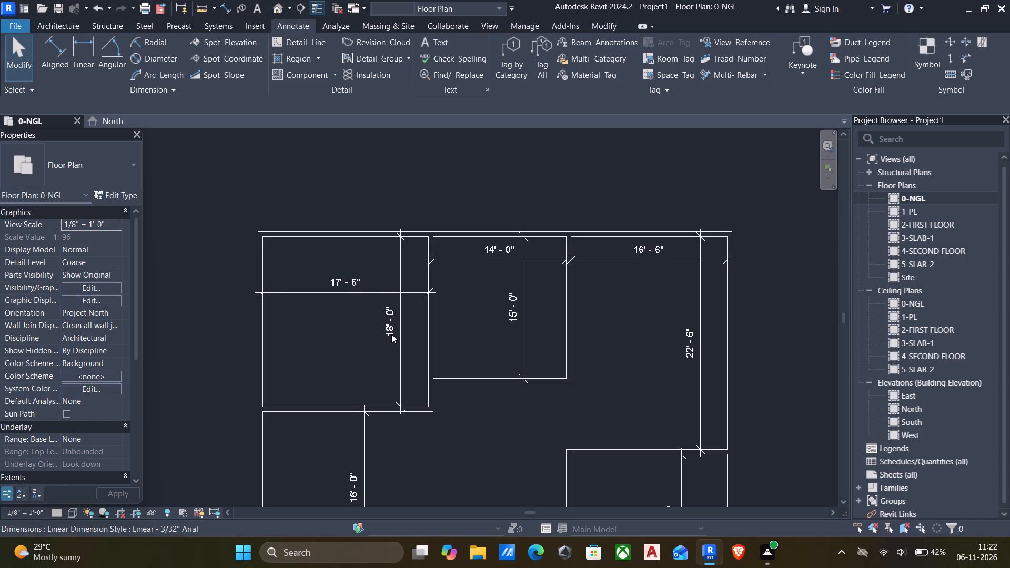
{"action": "left_click", "coordinate": [433, 332]}
{"action": "left_click", "coordinate": [343, 283]}
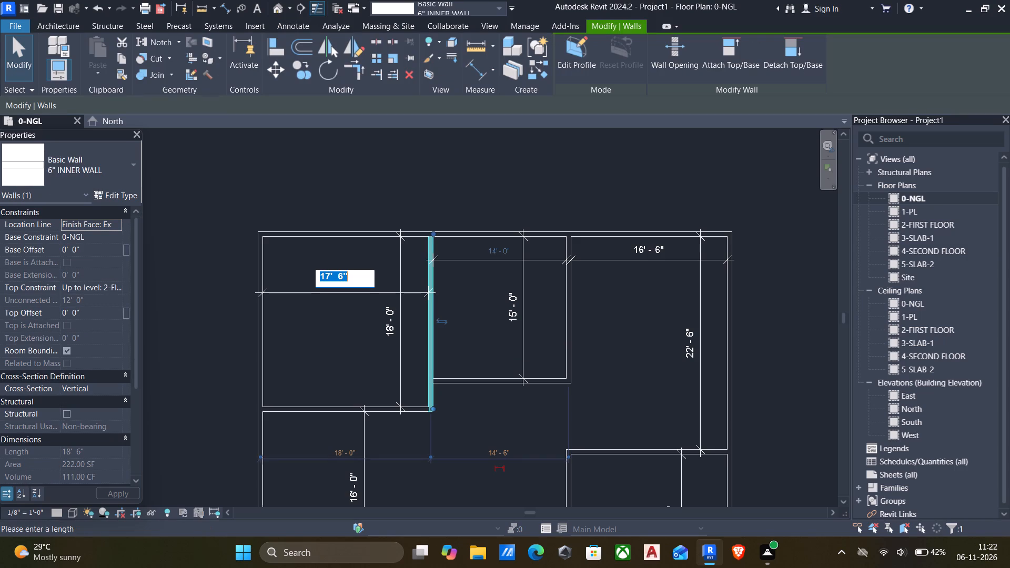
{"action": "type", "text": "12"}
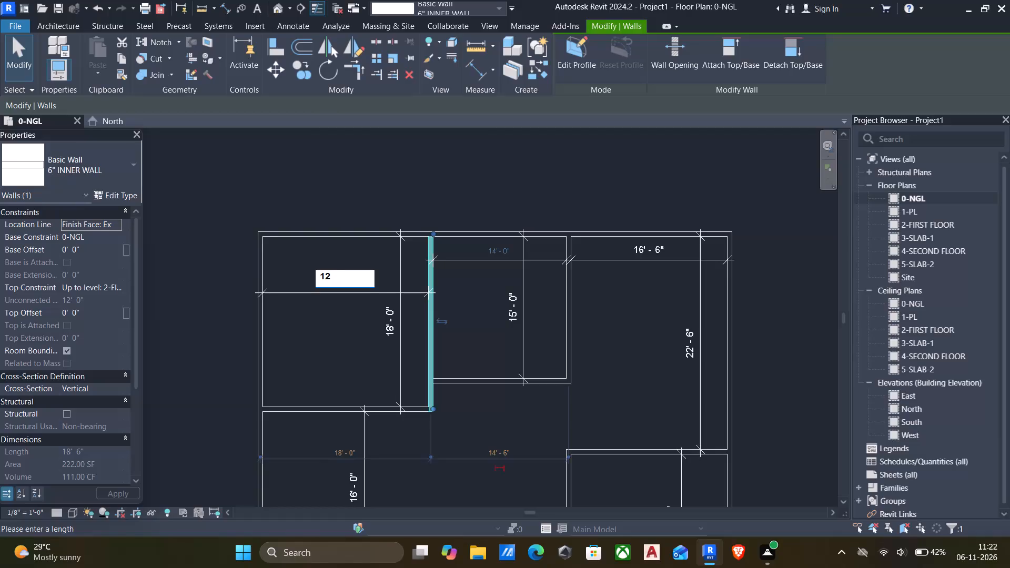
{"action": "key", "text": "apostrophe"}
{"action": "key", "text": "Return"}
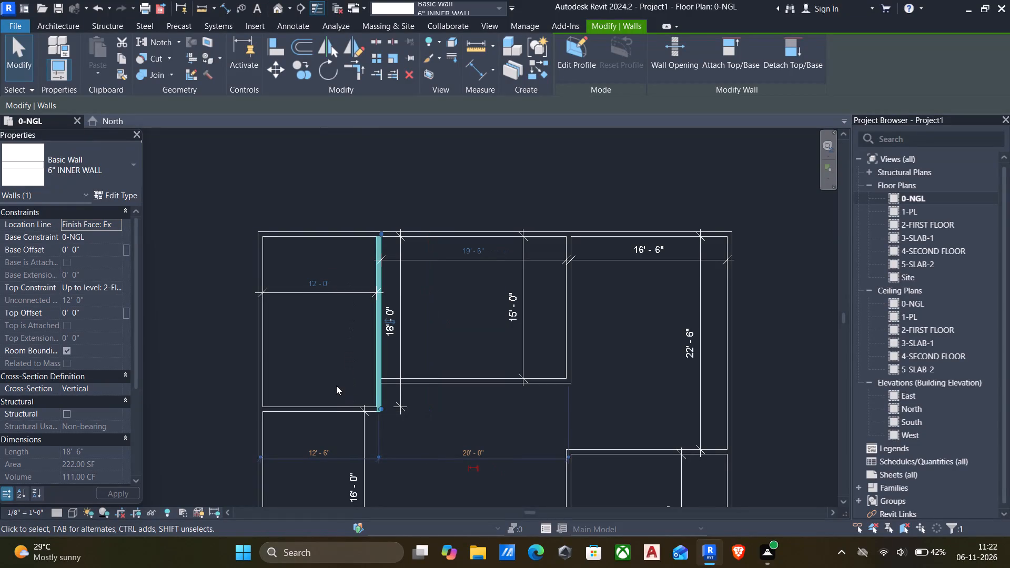
{"action": "left_click", "coordinate": [340, 409]}
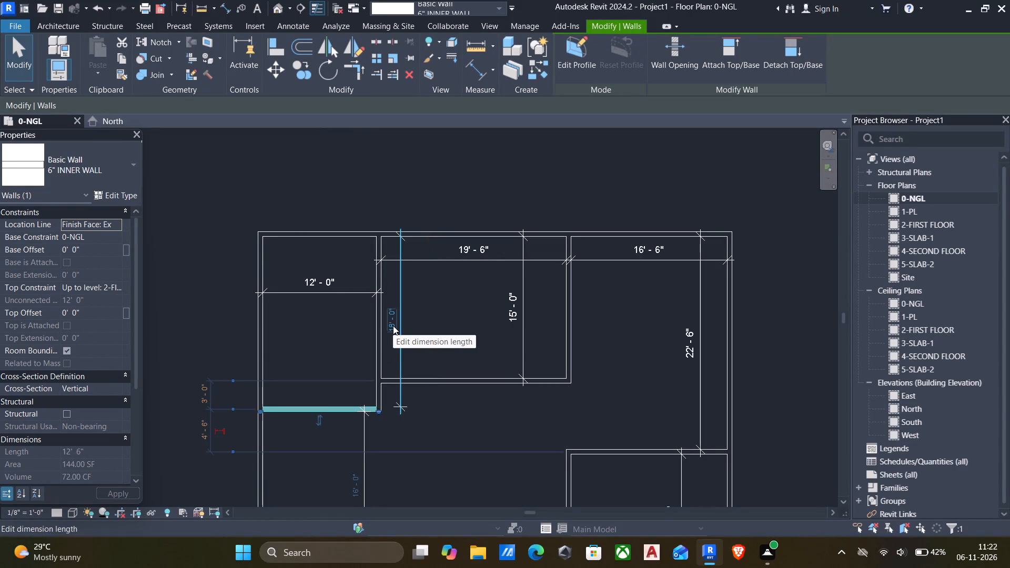
{"action": "left_click", "coordinate": [446, 332]}
Set the top-middle room's interior depth to 8' by repositioning its bottom wall through the existing depth dimension.
{"action": "left_click", "coordinate": [491, 387]}
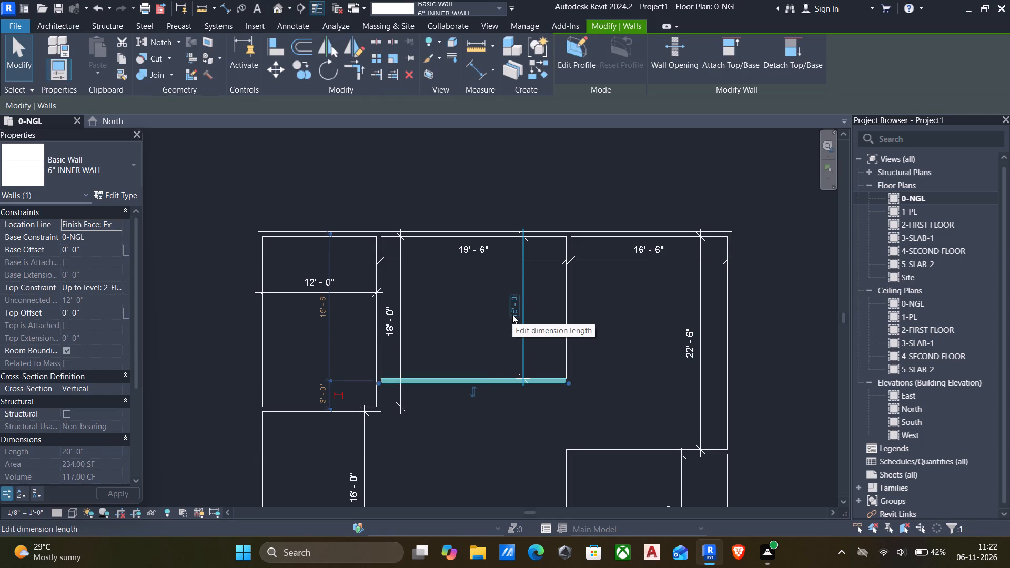
{"action": "left_click", "coordinate": [512, 315]}
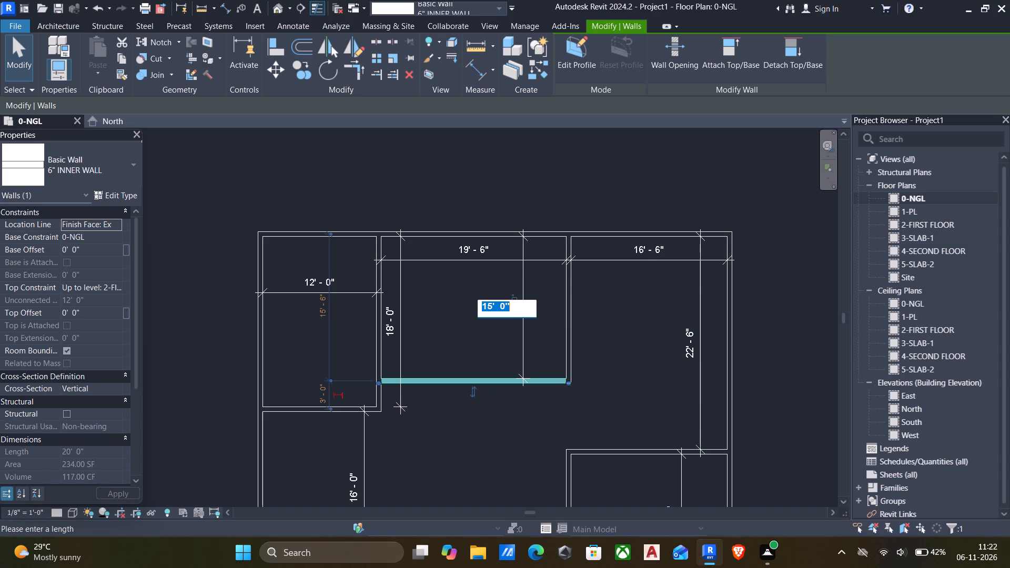
{"action": "type", "text": "8'"}
{"action": "key", "text": "Return"}
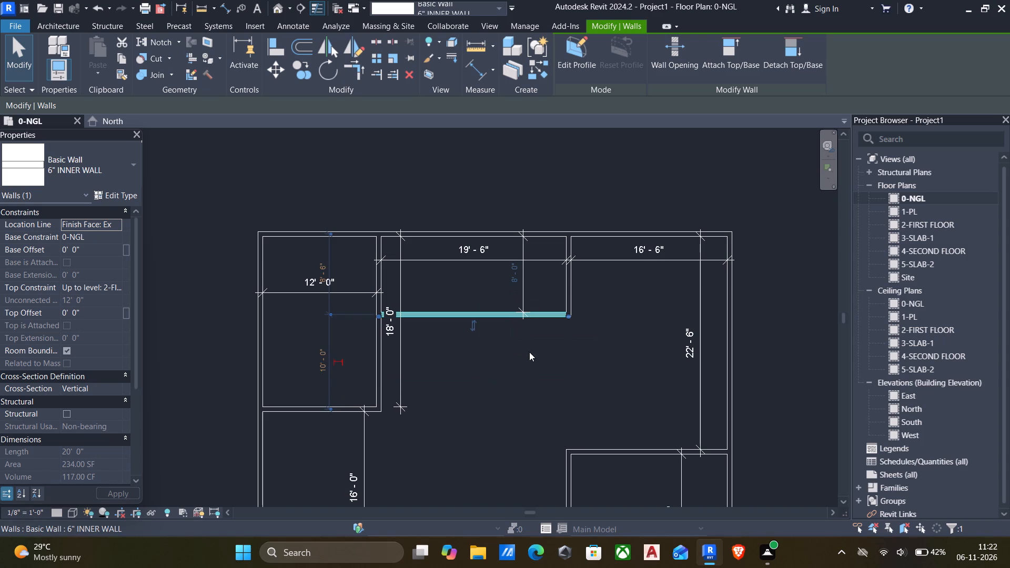
{"action": "left_click", "coordinate": [560, 387]}
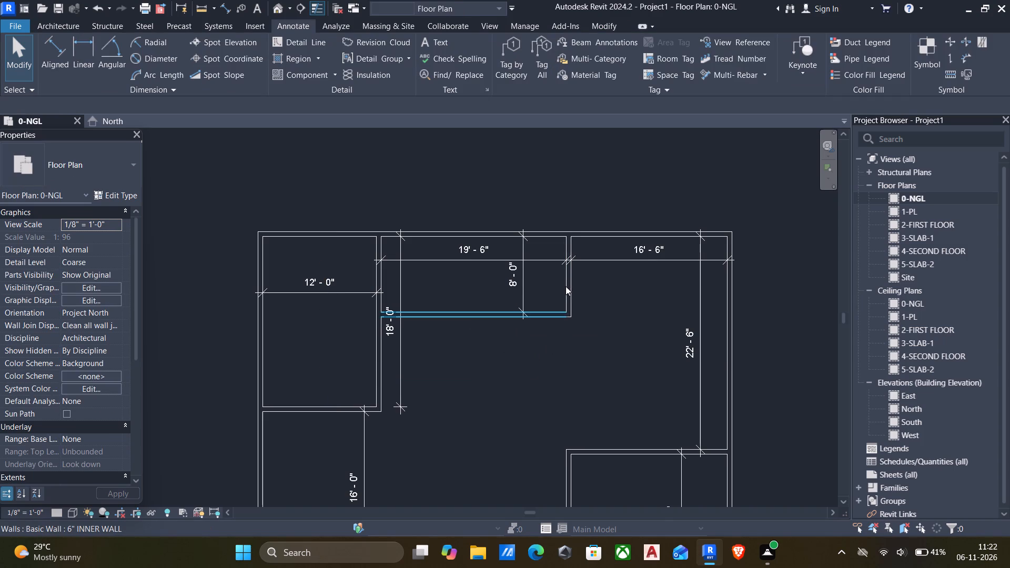
Set the top-middle room's interior width to 6' by repositioning its right wall through the existing width dimension.
{"action": "left_click", "coordinate": [566, 286]}
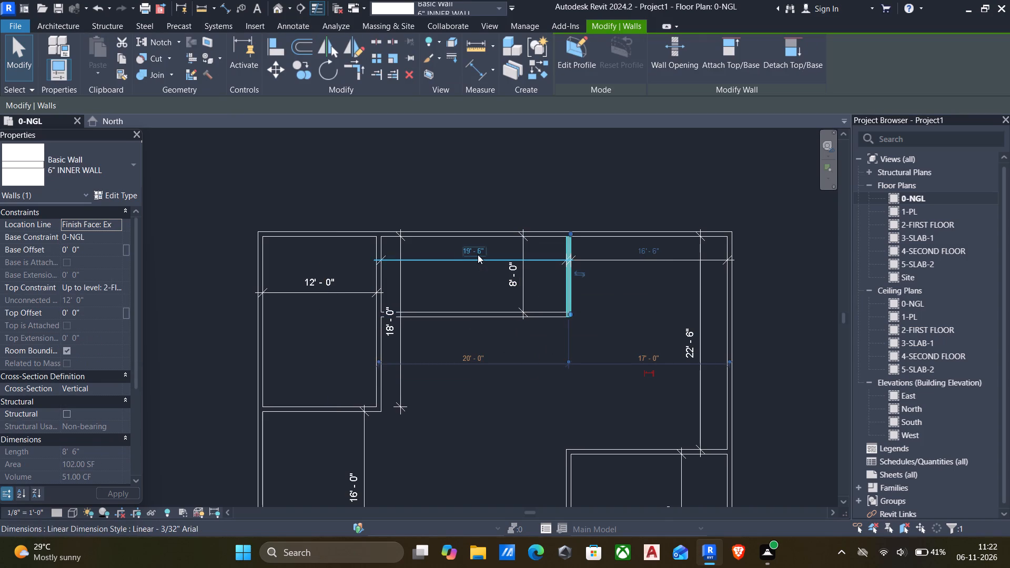
{"action": "left_click", "coordinate": [478, 255]}
{"action": "type", "text": "6'"}
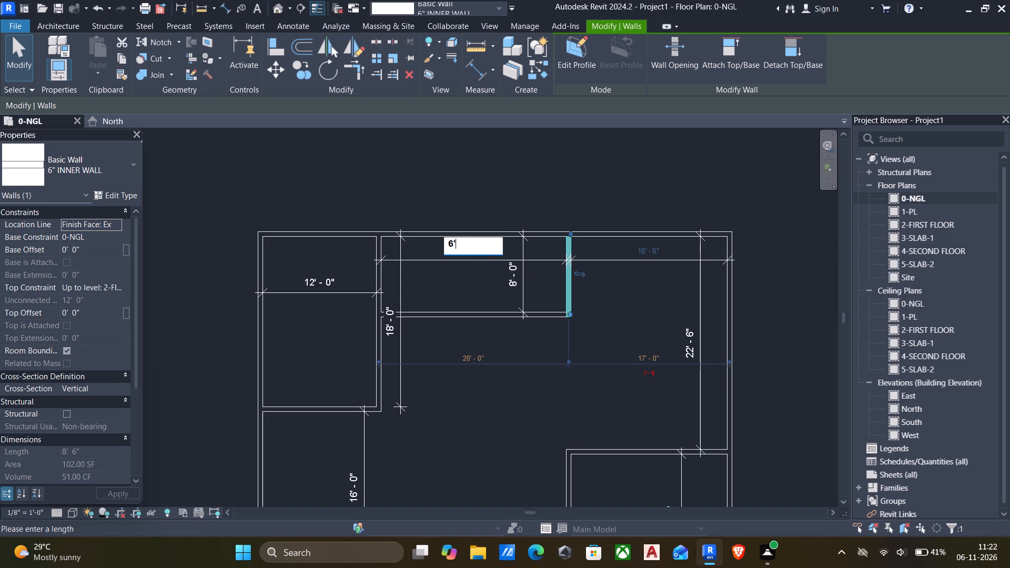
{"action": "key", "text": "Return"}
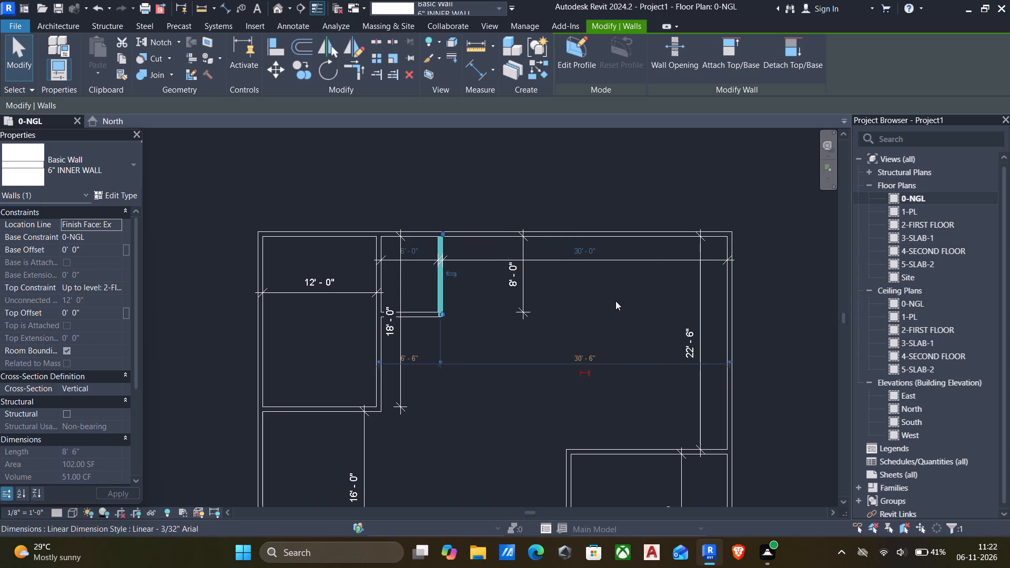
Set the top-middle room's interior width to 7' by repositioning its right wall through the existing width dimension.
{"action": "left_click", "coordinate": [410, 250]}
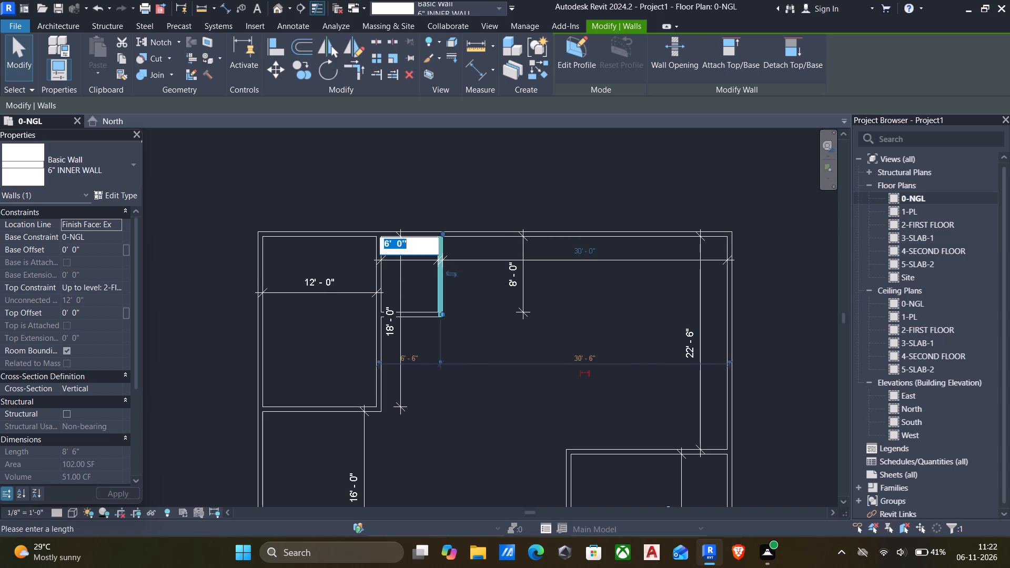
{"action": "type", "text": "7'"}
{"action": "key", "text": "Return"}
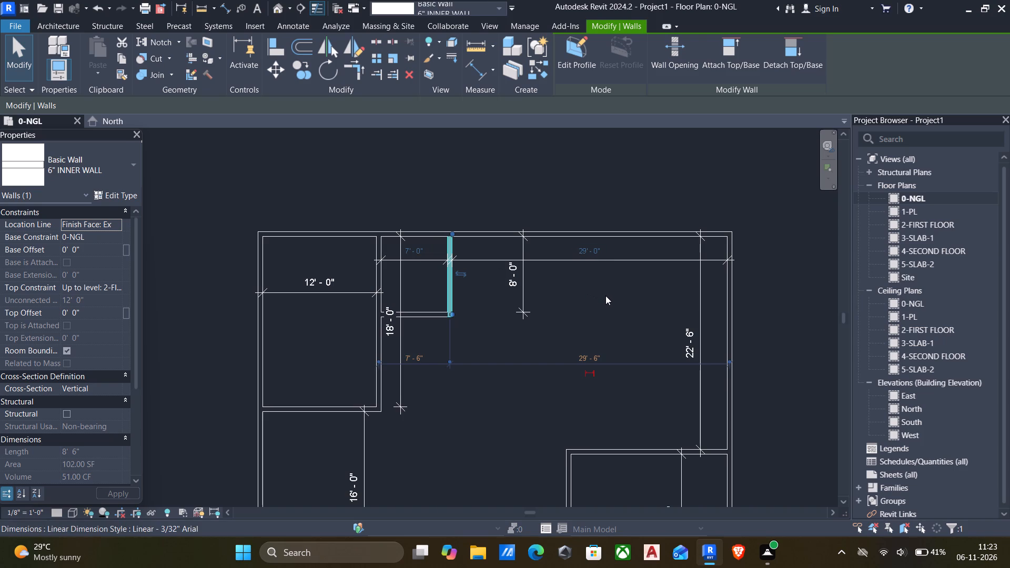
{"action": "left_click", "coordinate": [605, 296]}
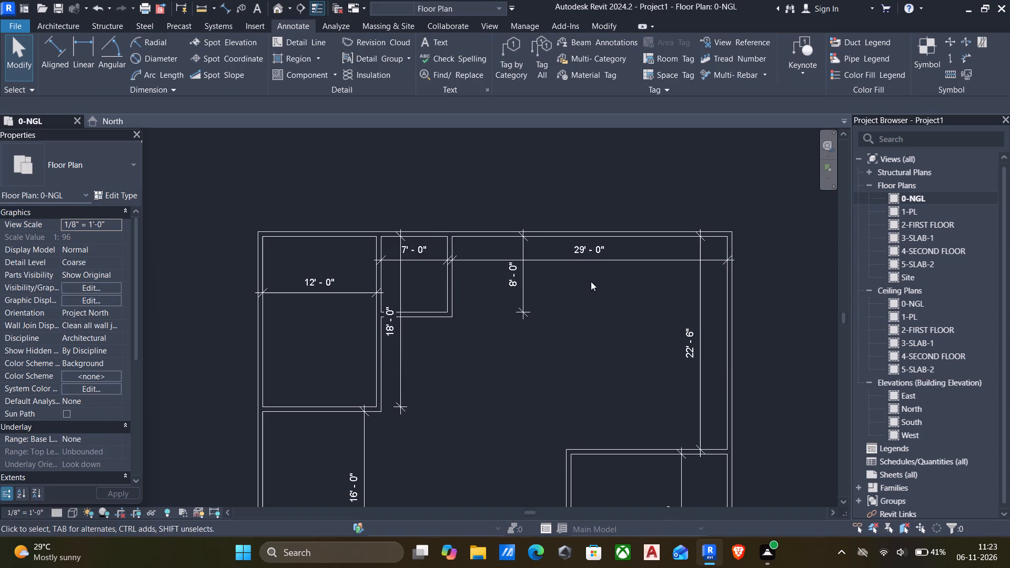
Set the upper-left room's interior depth to 13' by repositioning its bottom wall through the existing depth dimension.
{"action": "scroll", "coordinate": [519, 292], "scroll_direction": "down", "scroll_amount": 1}
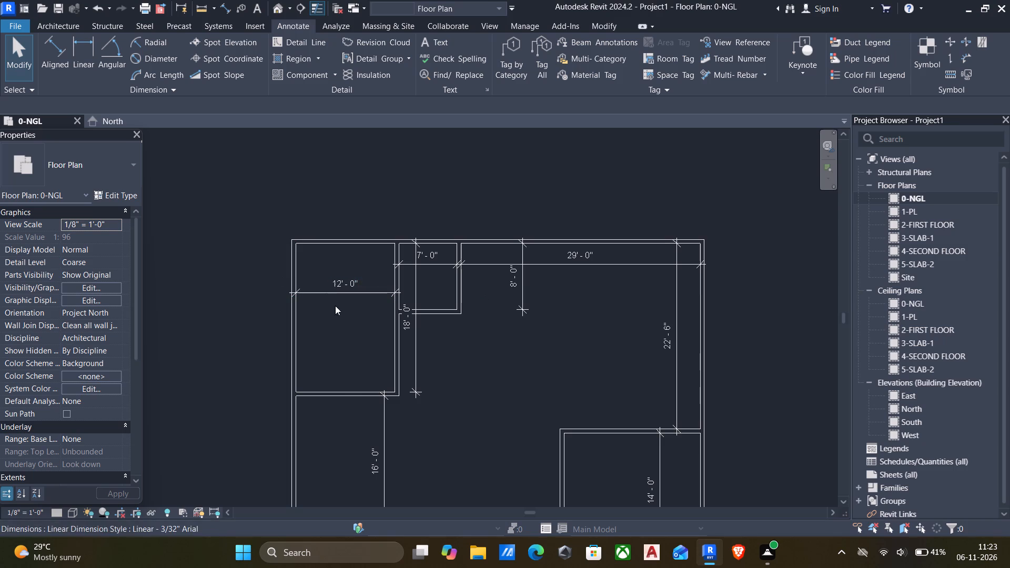
{"action": "left_click", "coordinate": [348, 397]}
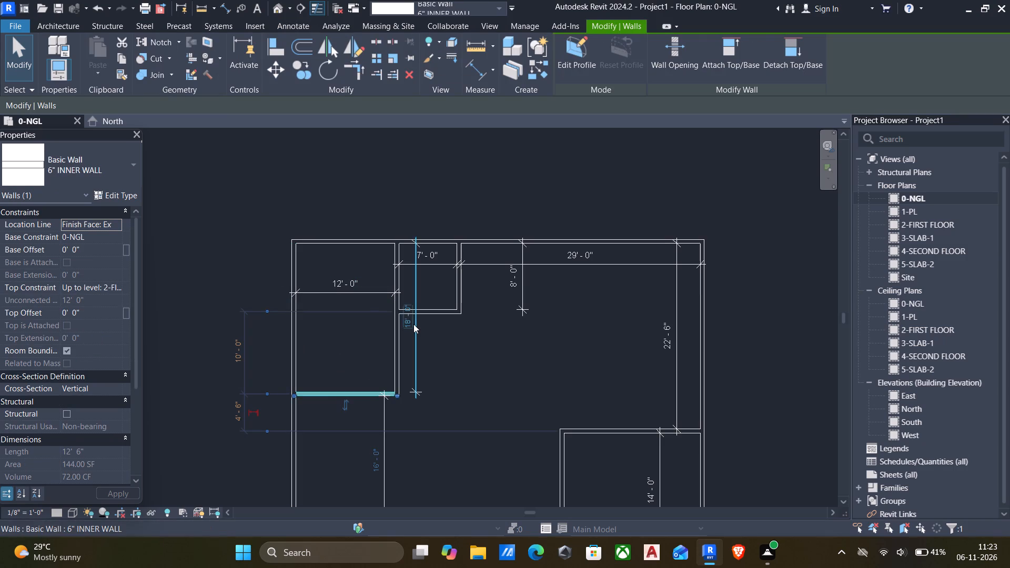
{"action": "left_click", "coordinate": [413, 324]}
{"action": "type", "text": "13'"}
{"action": "key", "text": "Return"}
{"action": "scroll", "coordinate": [514, 347], "scroll_direction": "down", "scroll_amount": 4}
{"action": "left_click", "coordinate": [653, 352]}
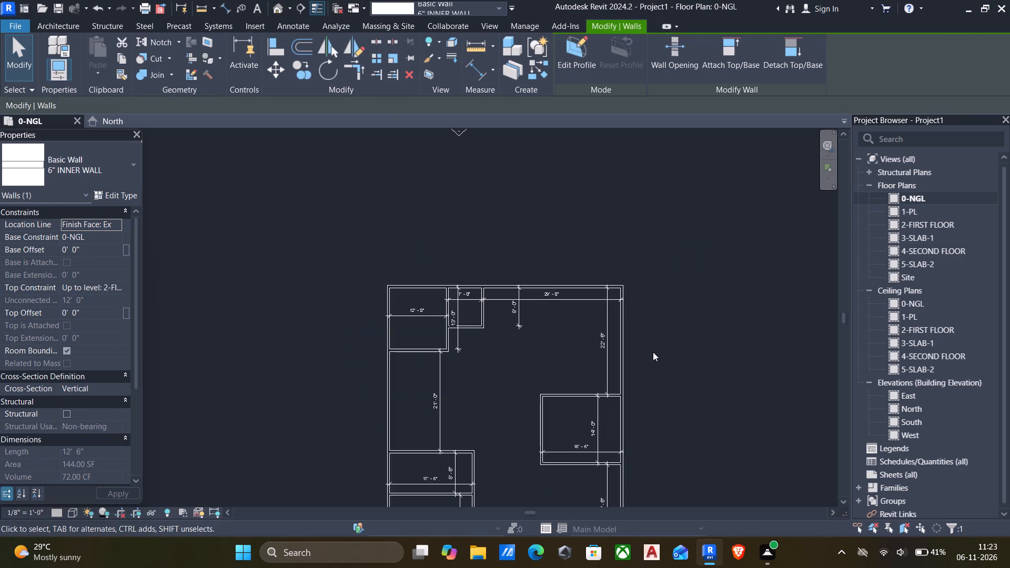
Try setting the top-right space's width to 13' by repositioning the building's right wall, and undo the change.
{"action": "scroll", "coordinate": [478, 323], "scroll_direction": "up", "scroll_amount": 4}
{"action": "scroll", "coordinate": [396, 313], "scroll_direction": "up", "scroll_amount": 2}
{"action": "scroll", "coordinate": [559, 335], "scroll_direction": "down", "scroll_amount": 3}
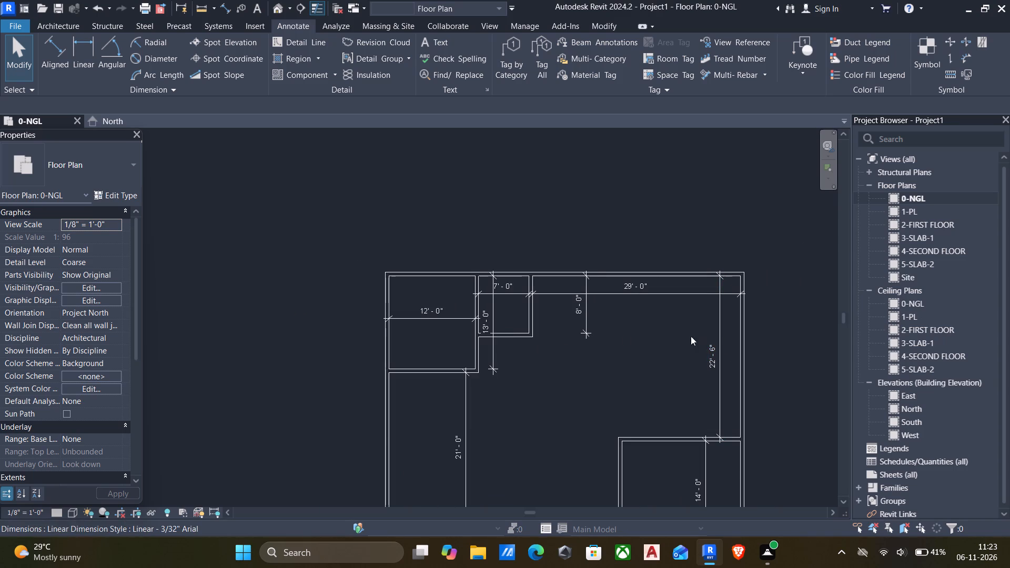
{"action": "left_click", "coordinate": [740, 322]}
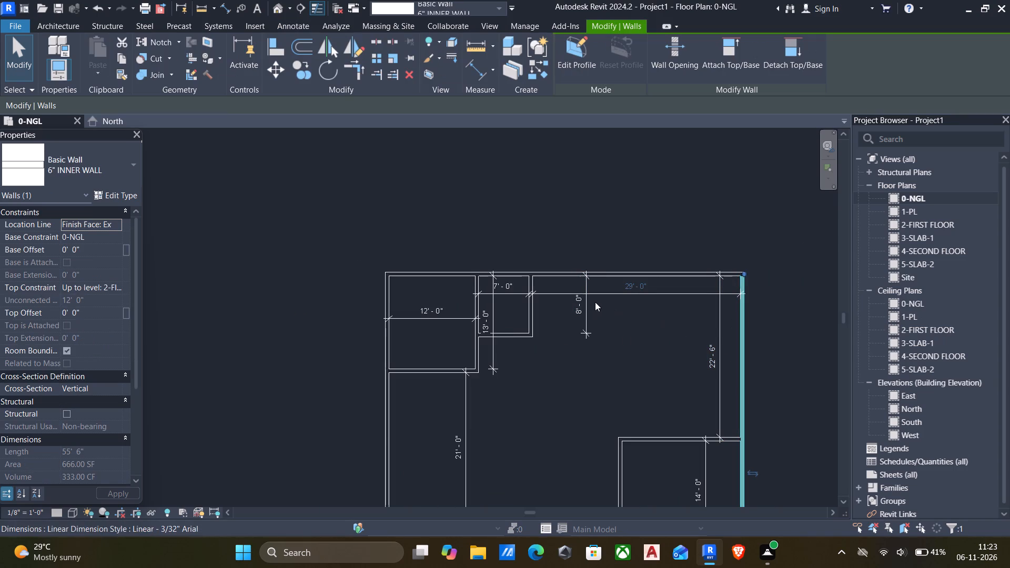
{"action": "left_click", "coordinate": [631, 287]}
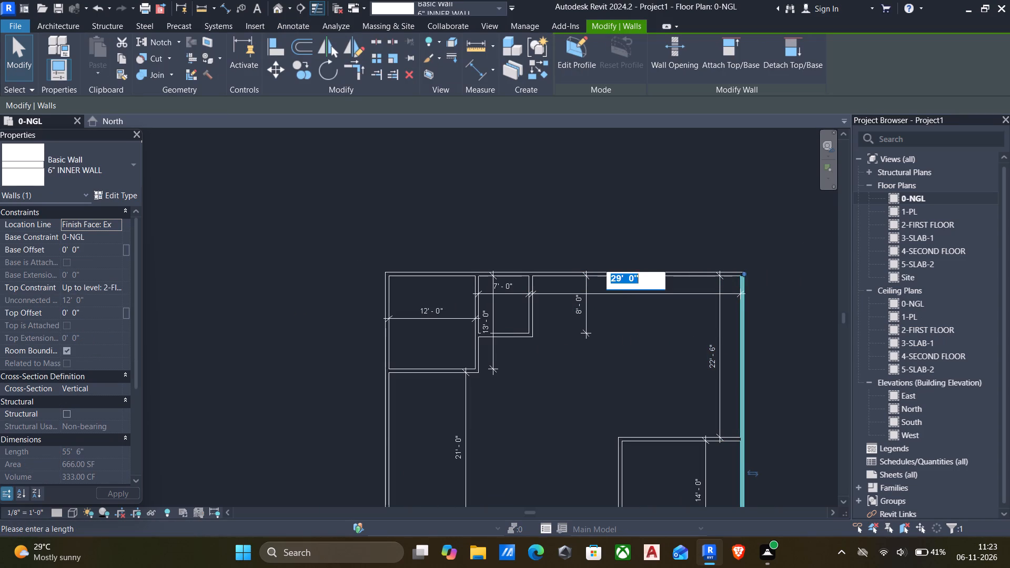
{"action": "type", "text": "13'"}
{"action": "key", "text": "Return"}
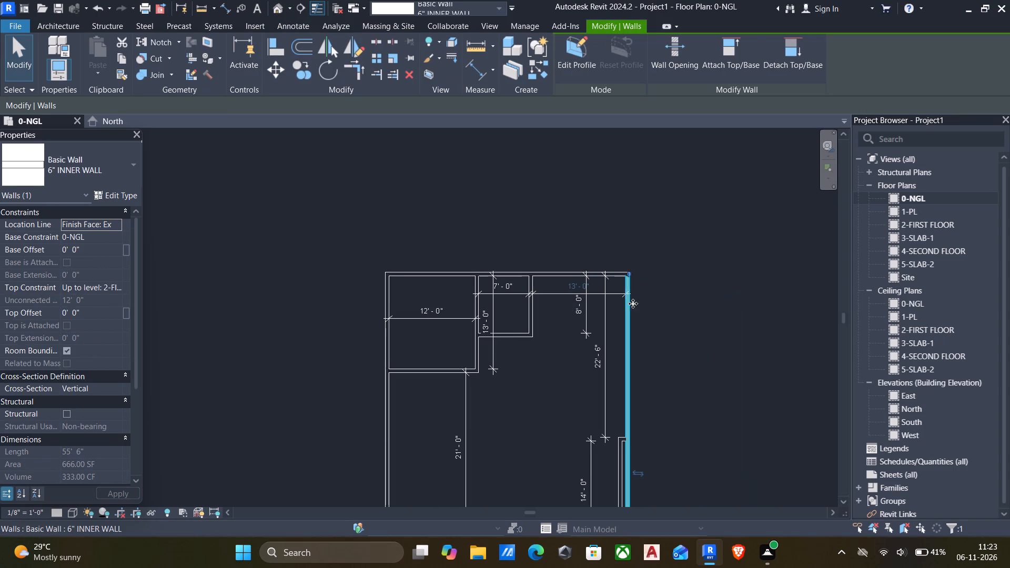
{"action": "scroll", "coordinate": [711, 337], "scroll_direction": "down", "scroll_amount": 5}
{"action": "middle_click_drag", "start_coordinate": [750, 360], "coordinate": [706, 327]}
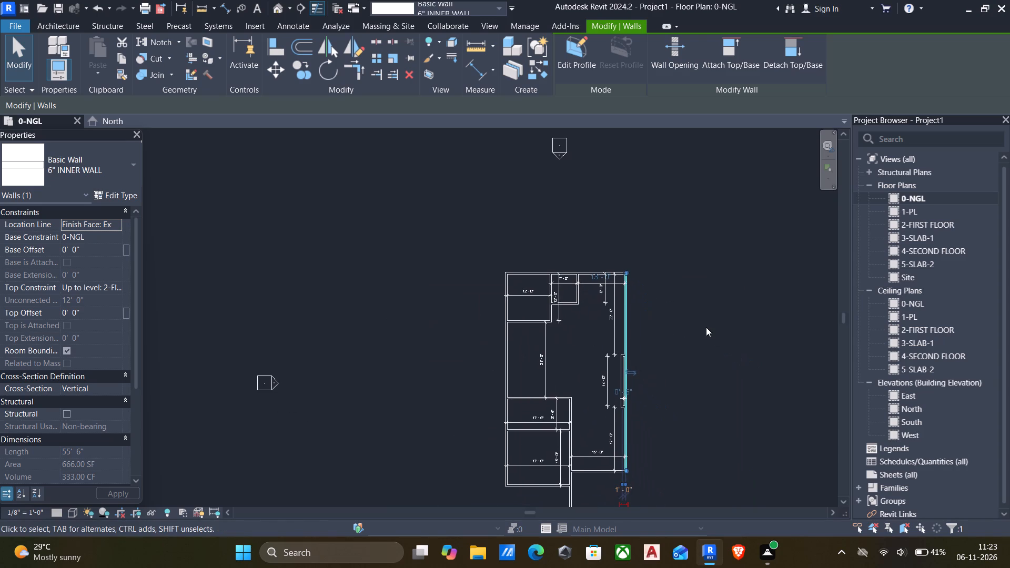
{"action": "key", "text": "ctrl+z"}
Set the depth of the space below the upper-left room to 10' by repositioning its bottom wall through the existing dimension.
{"action": "scroll", "coordinate": [662, 337], "scroll_direction": "down", "scroll_amount": 4}
{"action": "middle_click_drag", "start_coordinate": [590, 393], "coordinate": [587, 392]}
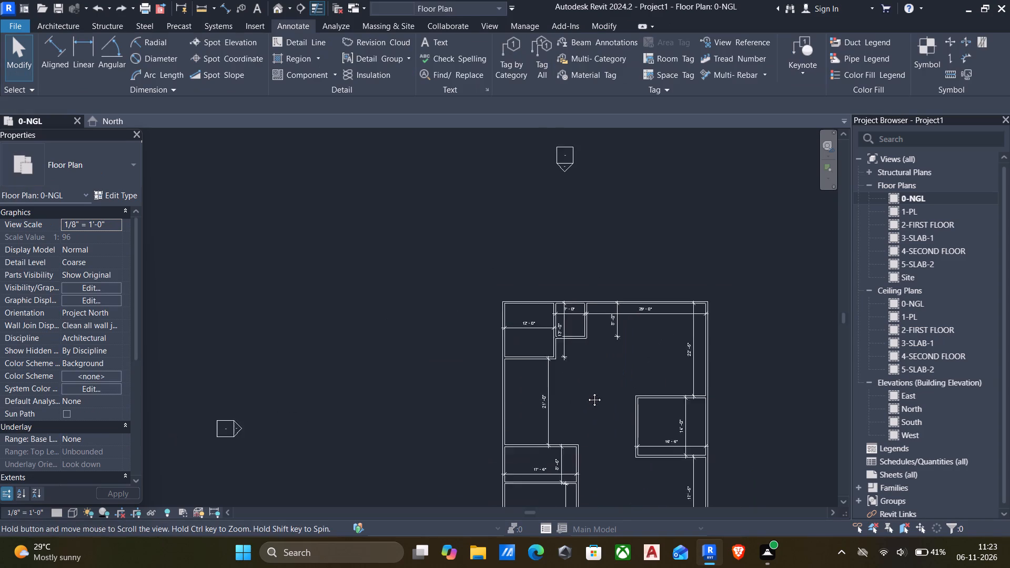
{"action": "middle_click_drag", "start_coordinate": [587, 392], "coordinate": [570, 298]}
{"action": "scroll", "coordinate": [511, 352], "scroll_direction": "up", "scroll_amount": 2}
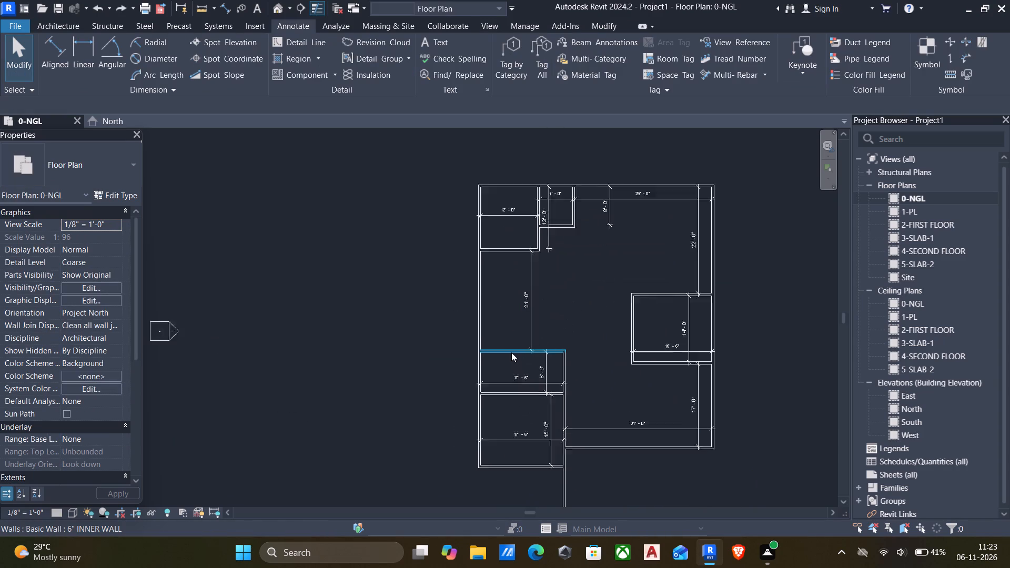
{"action": "scroll", "coordinate": [511, 352], "scroll_direction": "up", "scroll_amount": 2}
{"action": "left_click", "coordinate": [509, 347]}
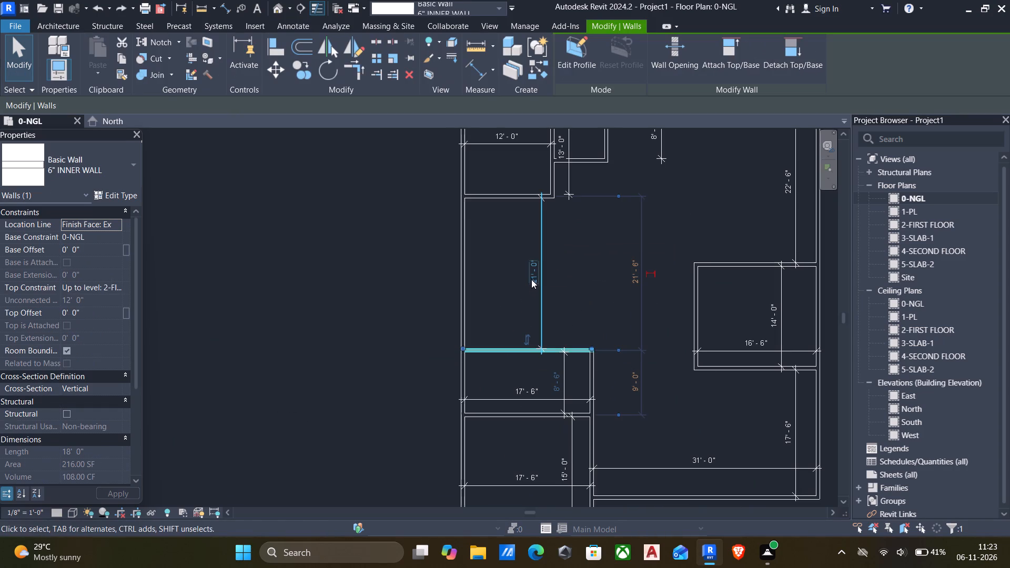
{"action": "left_click", "coordinate": [531, 278]}
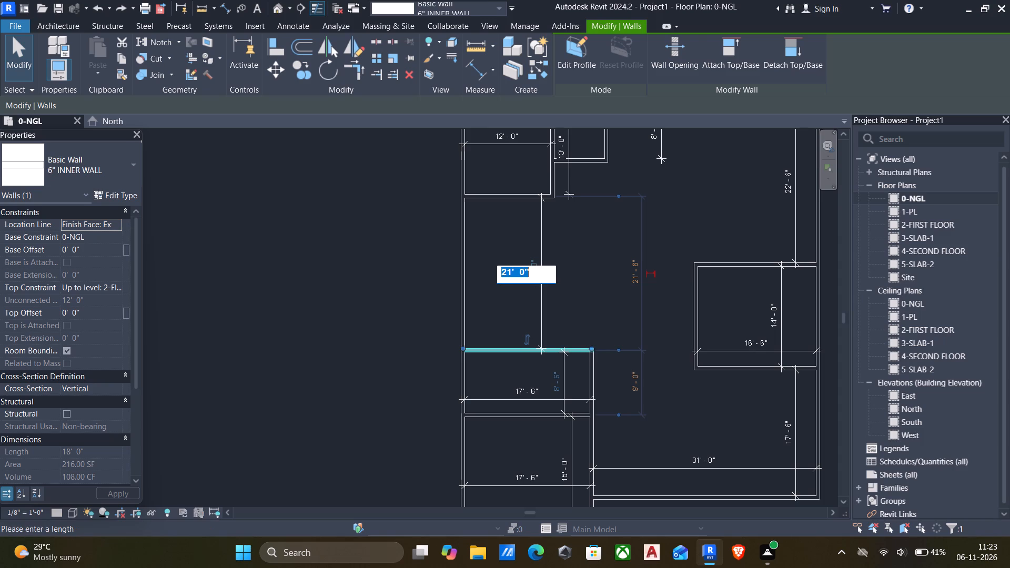
{"action": "type", "text": "10'"}
{"action": "key", "text": "Return"}
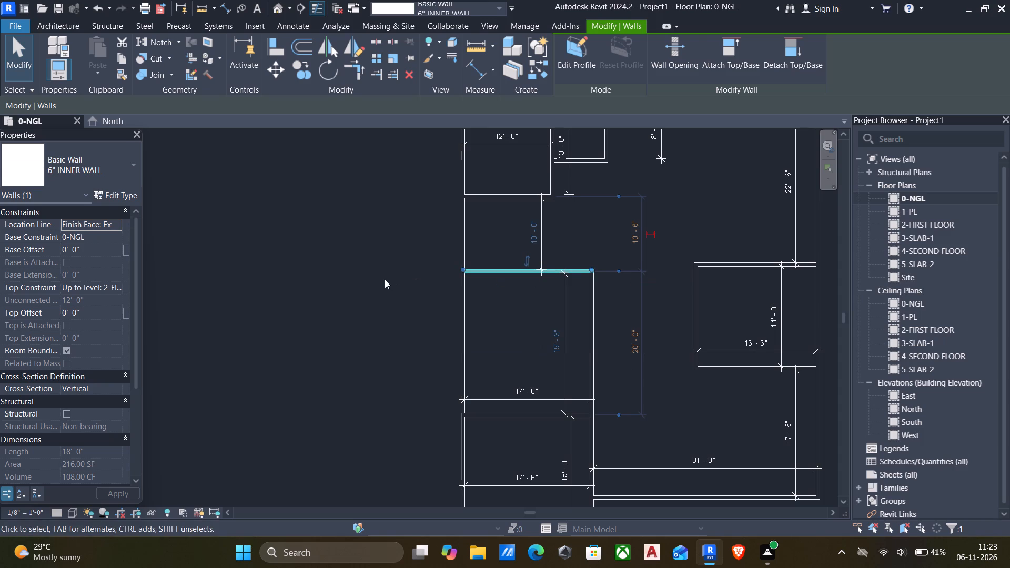
{"action": "scroll", "coordinate": [532, 295], "scroll_direction": "down", "scroll_amount": 2}
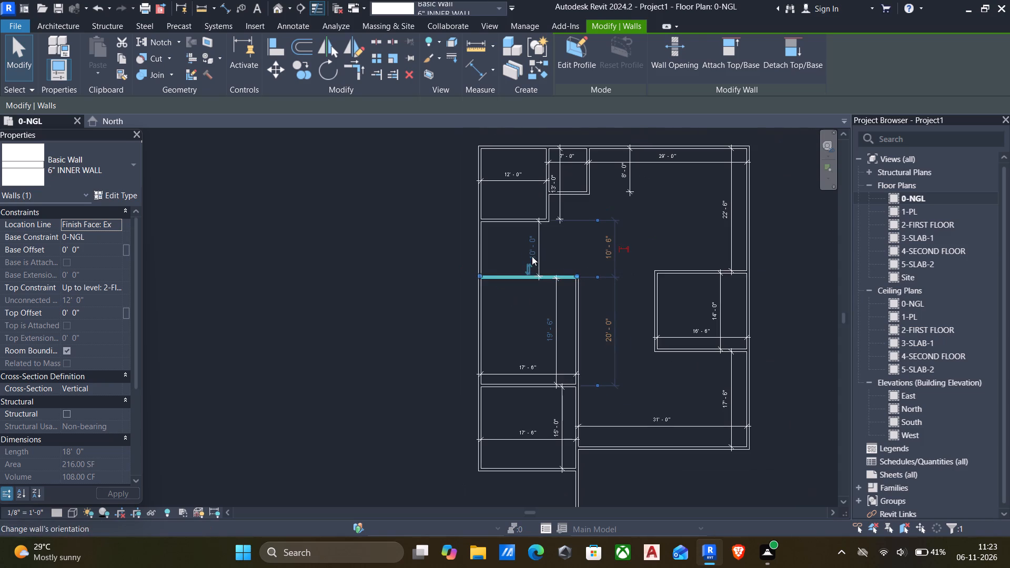
{"action": "left_click", "coordinate": [527, 315]}
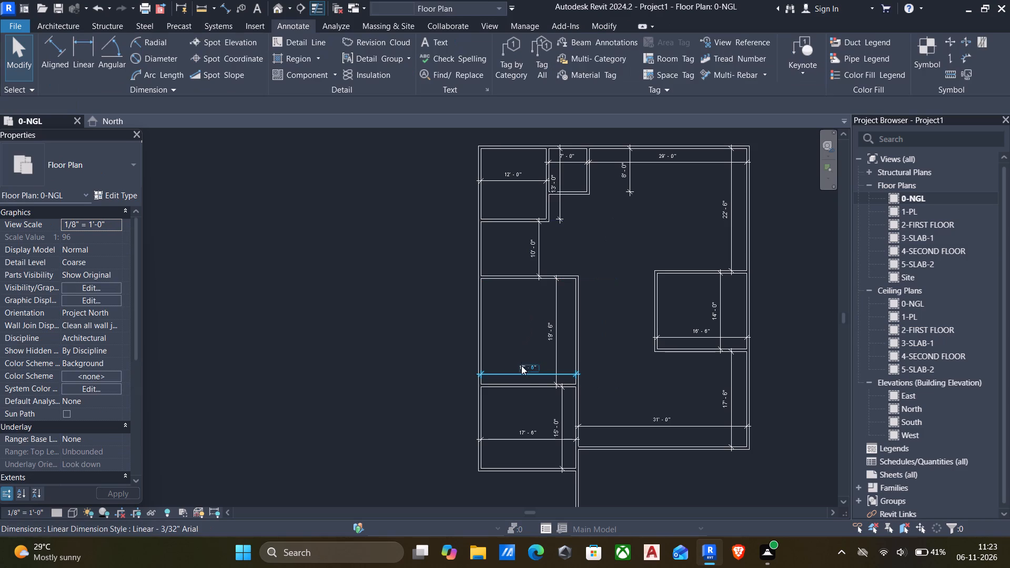
Set the interior depth of the room below the 10' space to 7' by repositioning its bottom wall through the existing dimension.
{"action": "left_click", "coordinate": [524, 383]}
{"action": "left_click", "coordinate": [548, 329]}
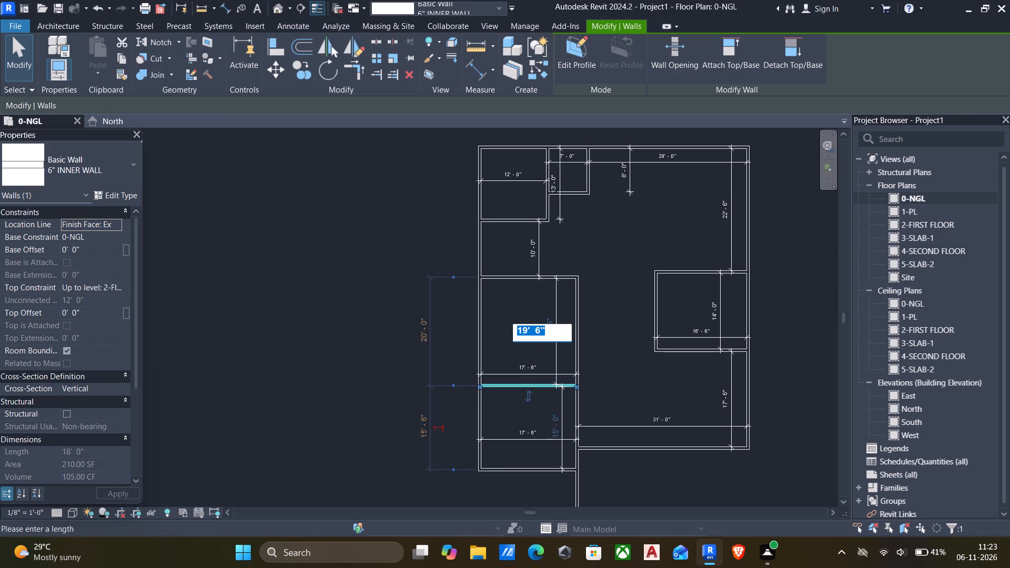
{"action": "type", "text": "7'"}
{"action": "key", "text": "Return"}
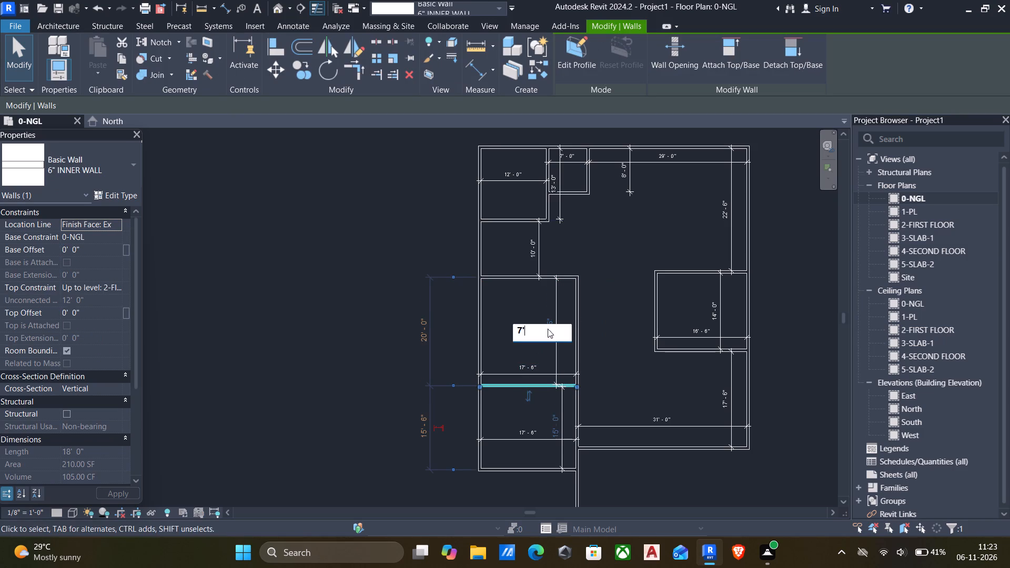
{"action": "left_click", "coordinate": [368, 345]}
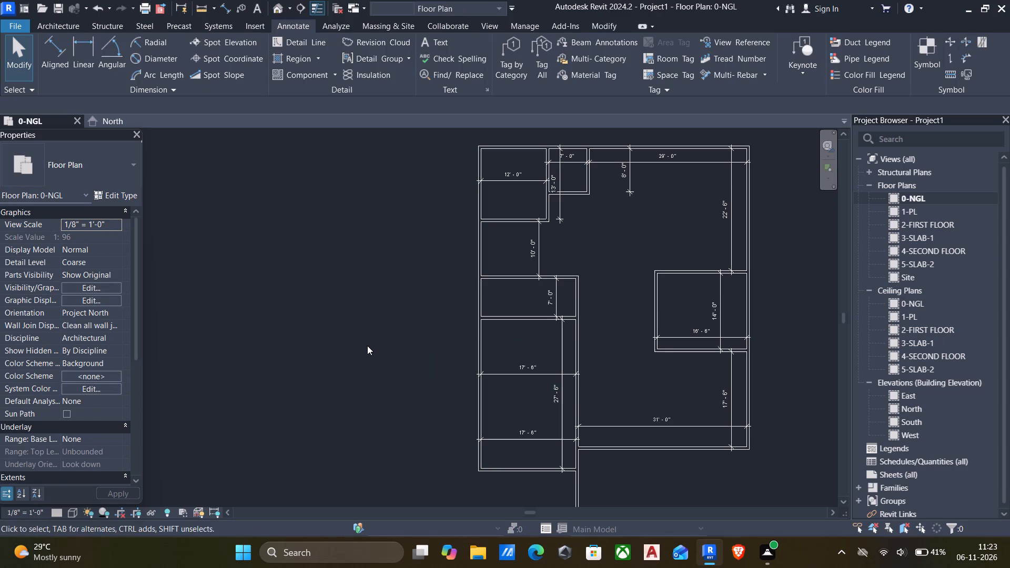
Reposition the long wall on the right of the lower-left rooms through their width dimension, trying 8' before settling on 9'.
{"action": "left_click", "coordinate": [580, 311]}
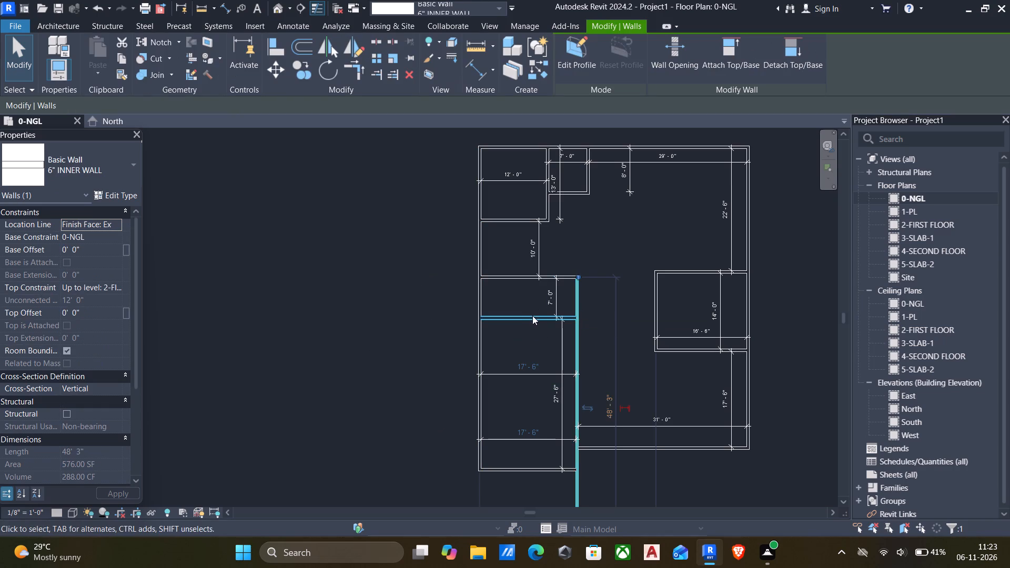
{"action": "scroll", "coordinate": [530, 306], "scroll_direction": "up", "scroll_amount": 4}
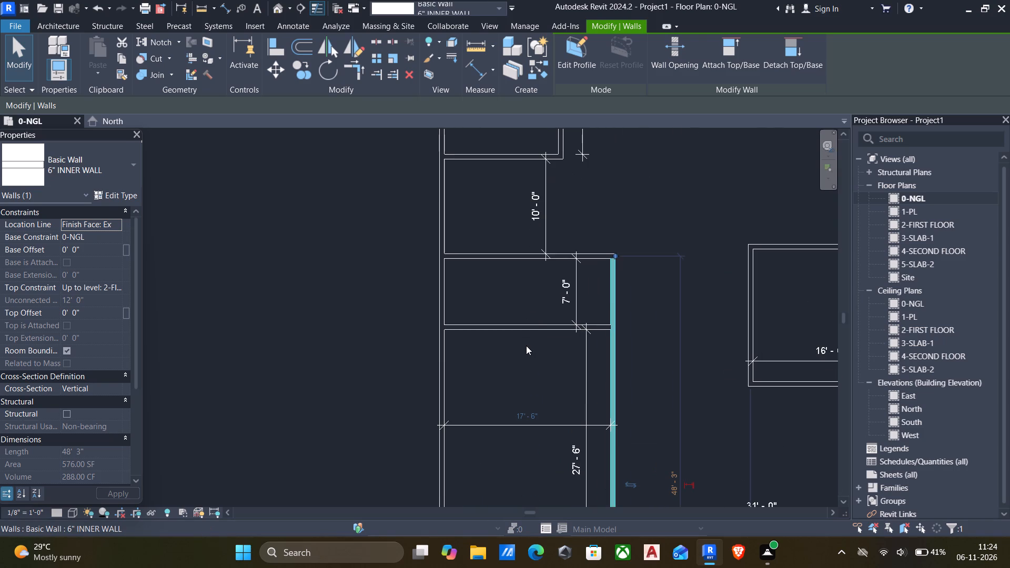
{"action": "scroll", "coordinate": [526, 346], "scroll_direction": "down", "scroll_amount": 3}
{"action": "left_click", "coordinate": [522, 298]}
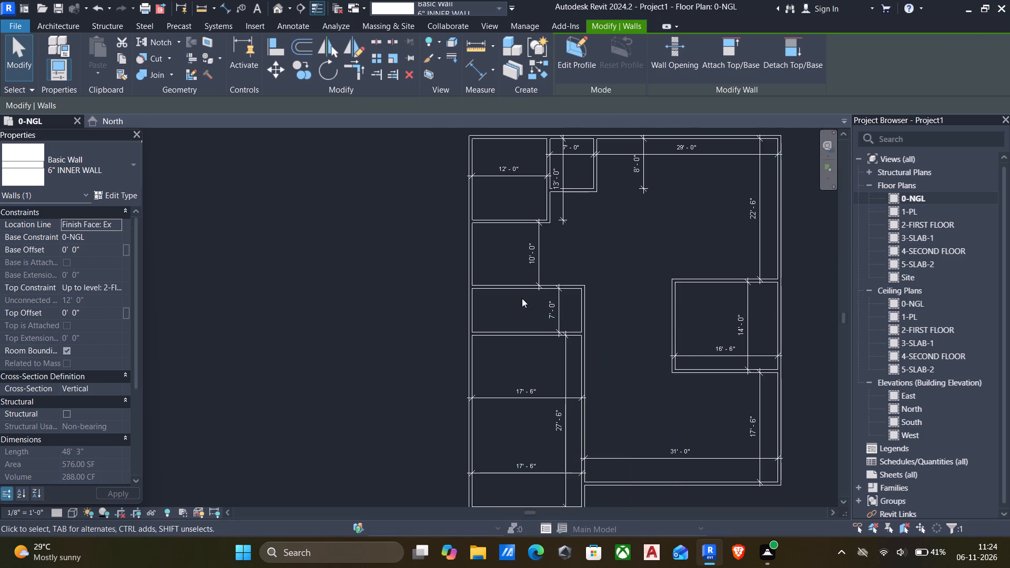
{"action": "left_click", "coordinate": [582, 381]}
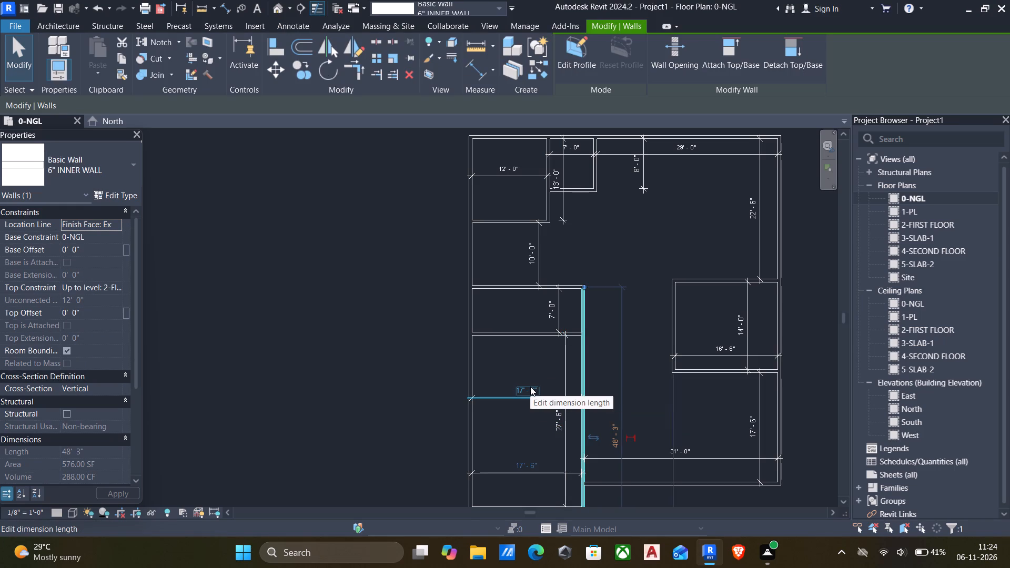
{"action": "left_click", "coordinate": [530, 387]}
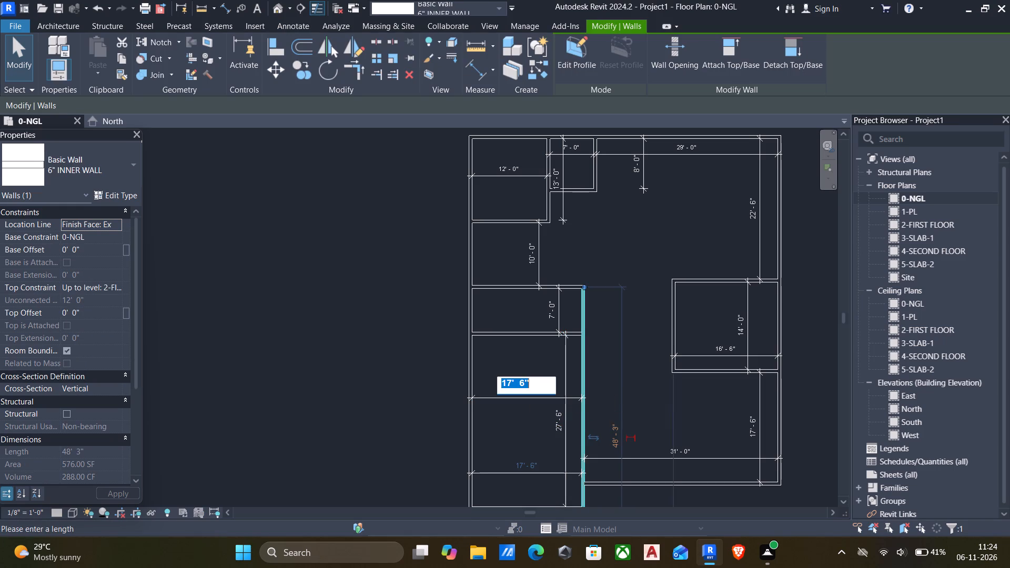
{"action": "type", "text": "8'"}
{"action": "key", "text": "Return"}
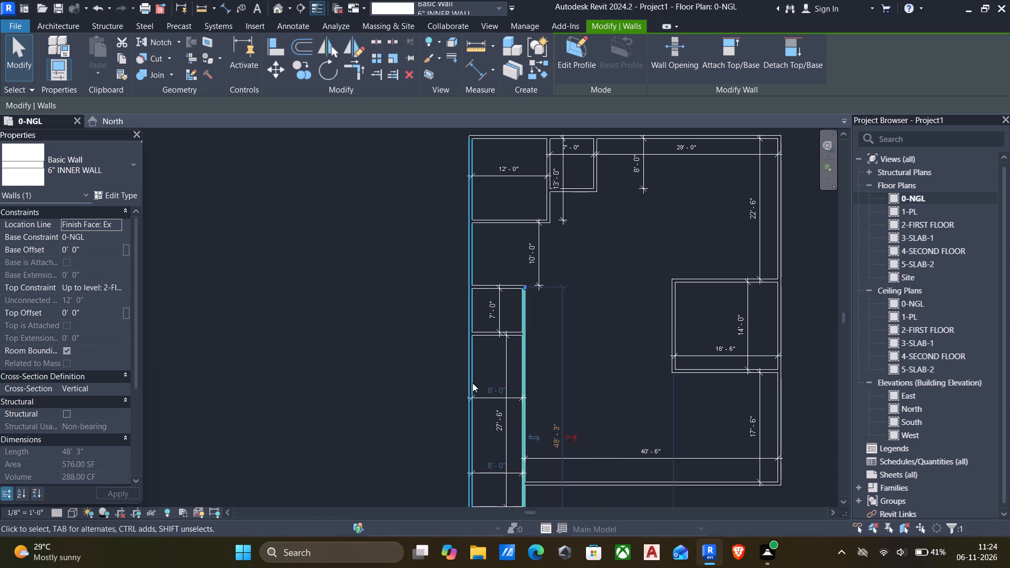
{"action": "left_click", "coordinate": [496, 387]}
{"action": "key", "text": "9"}
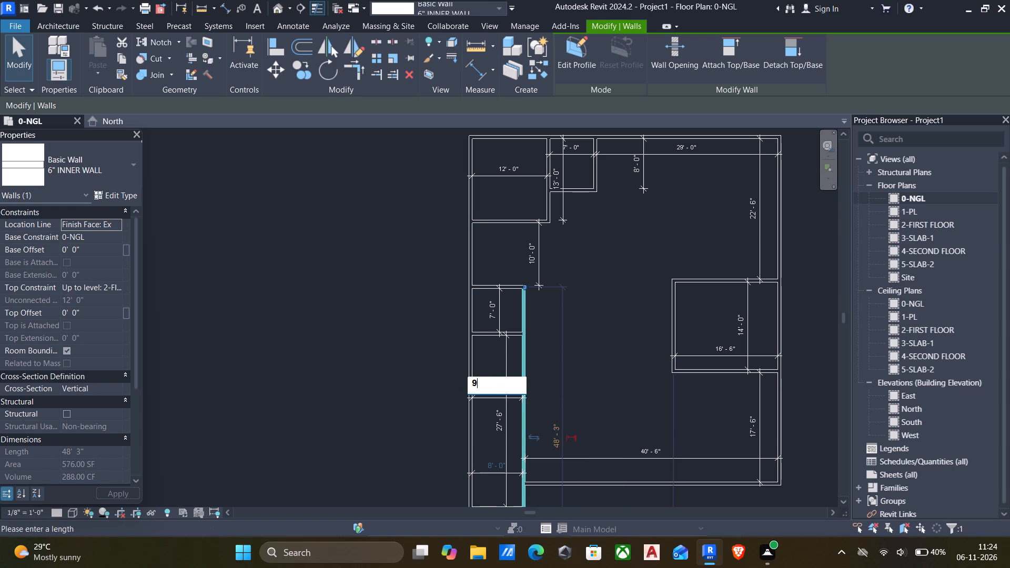
{"action": "key", "text": "apostrophe"}
{"action": "key", "text": "Return"}
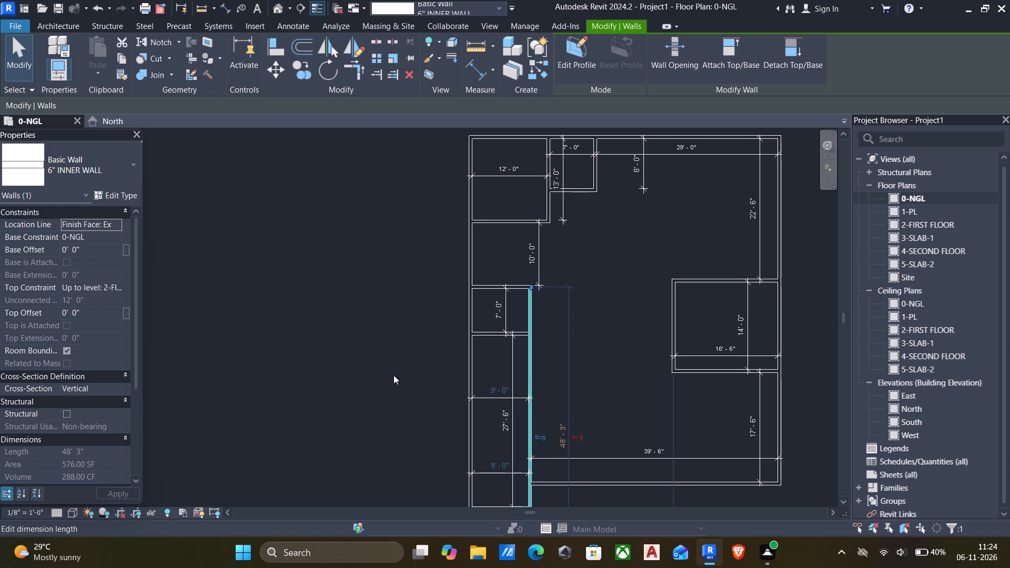
{"action": "left_click", "coordinate": [393, 375]}
Trim the 7' deep room's bottom wall and the long right wall to a corner, removing the long wall's portion below it.
{"action": "type", "text": "tr"}
{"action": "left_click", "coordinate": [521, 332]}
{"action": "left_click", "coordinate": [528, 321]}
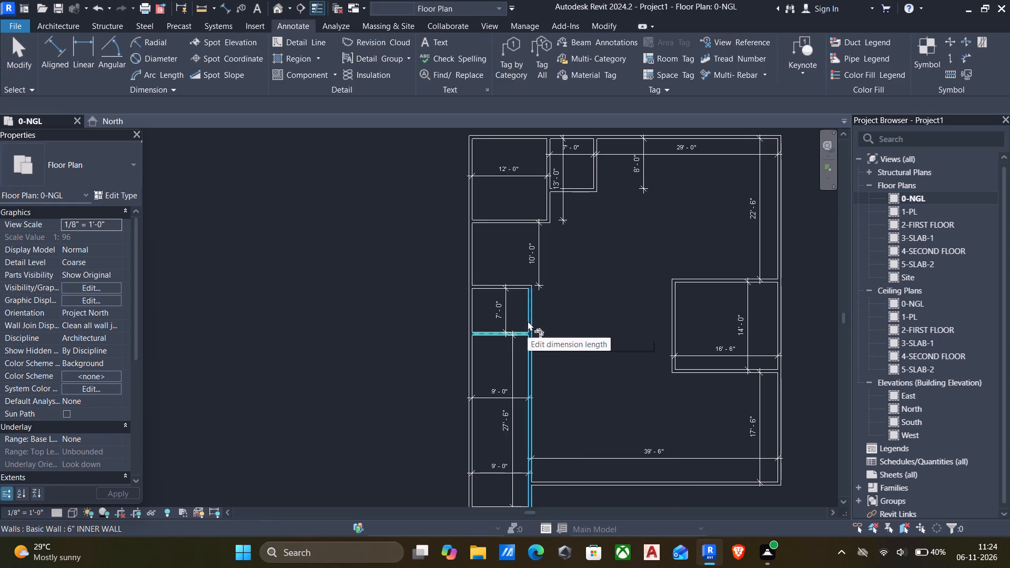
{"action": "left_click", "coordinate": [778, 519]}
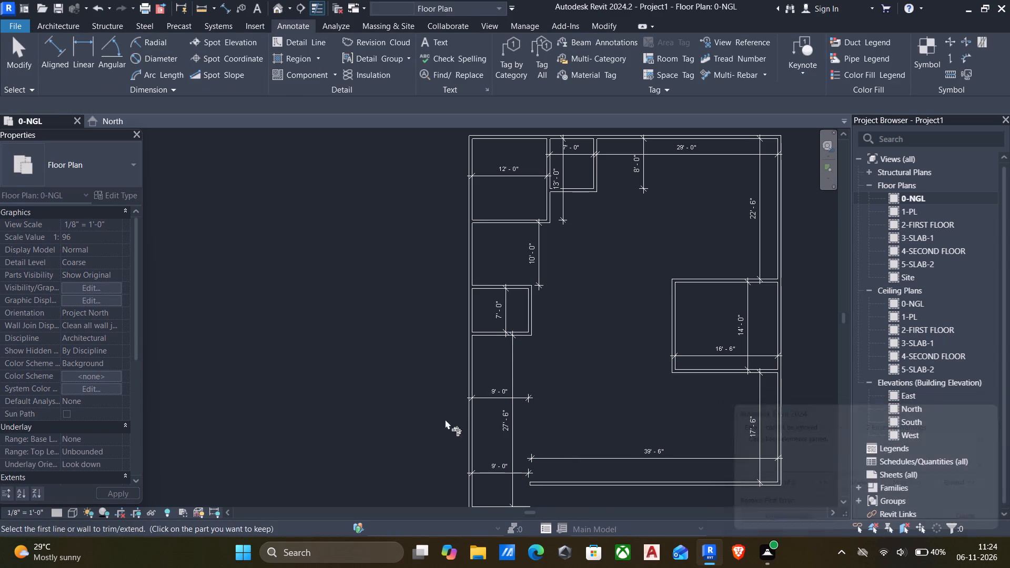
{"action": "scroll", "coordinate": [425, 412], "scroll_direction": "down", "scroll_amount": 2}
{"action": "middle_click_drag", "start_coordinate": [429, 401], "coordinate": [441, 348]}
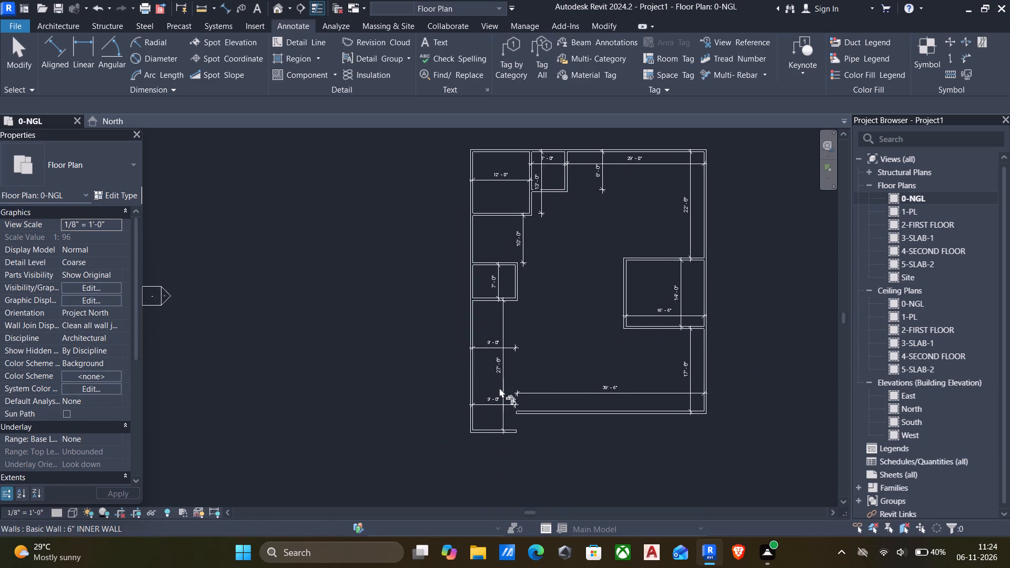
{"action": "key", "text": "Escape"}
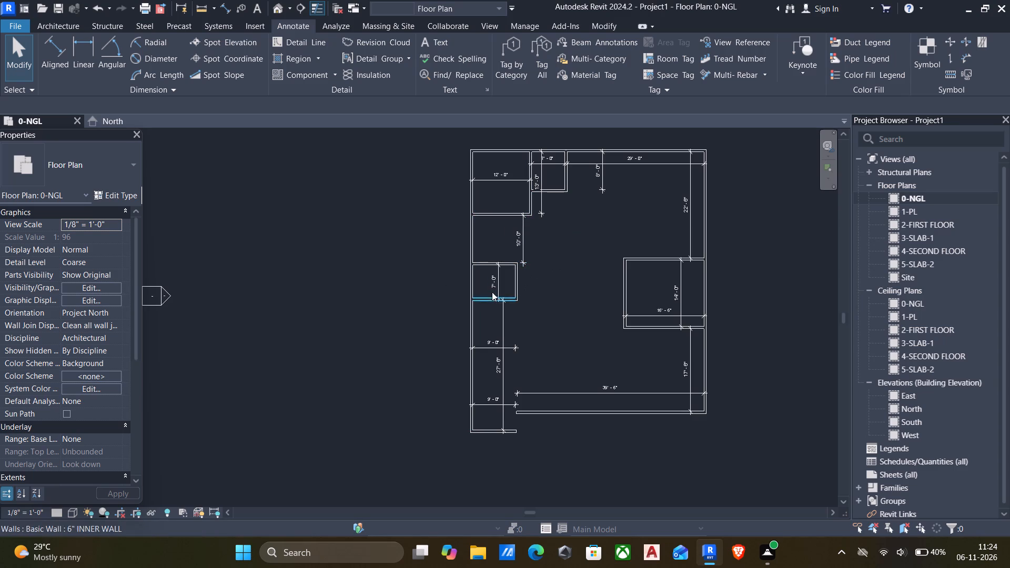
Stretch the right wall of the upper-left 12' wide room downward until it runs past the layout's bottom wall.
{"action": "left_click", "coordinate": [528, 200]}
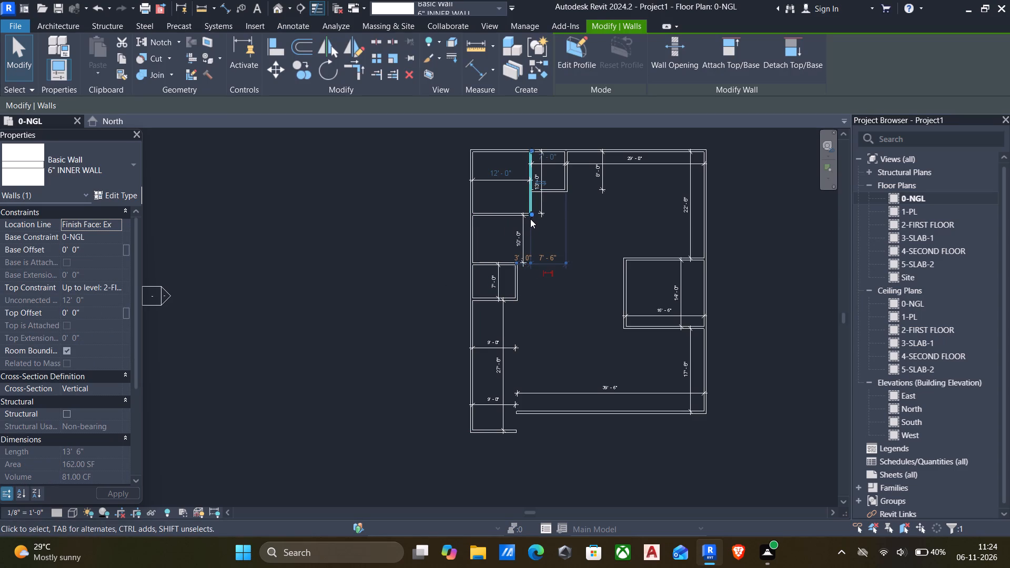
{"action": "left_click_drag", "start_coordinate": [530, 215], "coordinate": [526, 310]}
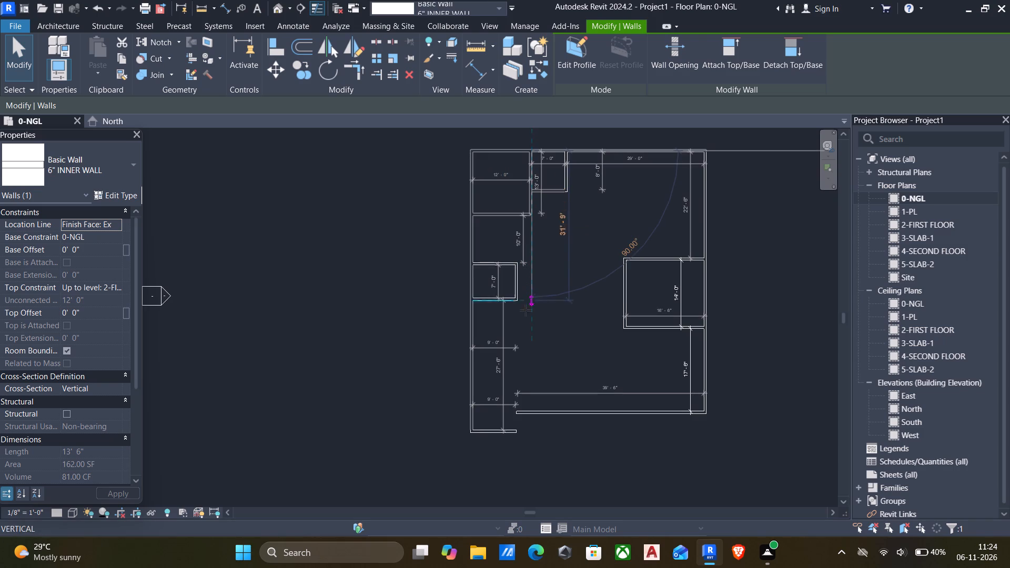
{"action": "left_click_drag", "start_coordinate": [526, 310], "coordinate": [534, 393]}
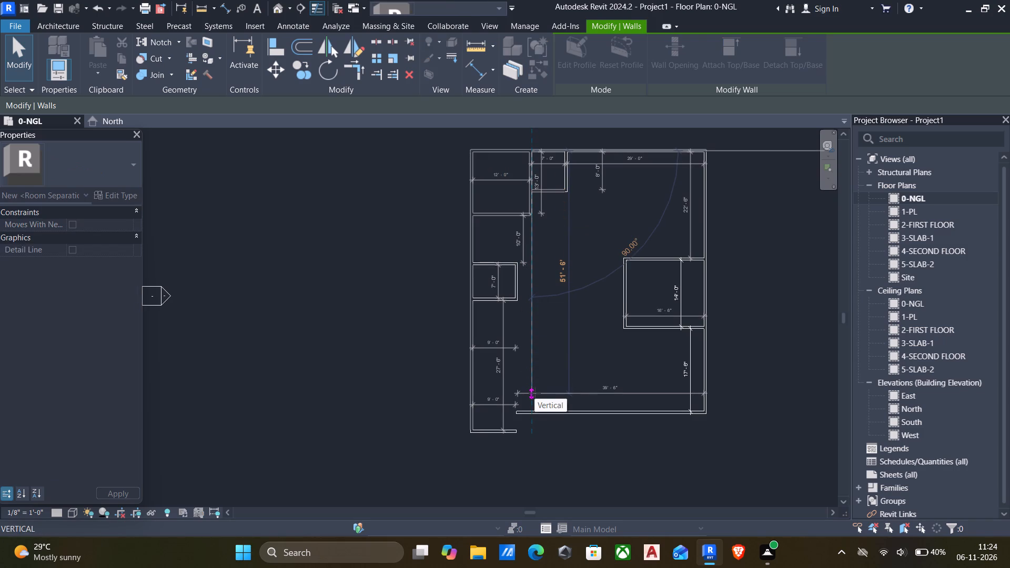
{"action": "left_click_drag", "start_coordinate": [534, 393], "coordinate": [535, 443]}
{"action": "key", "text": "Escape"}
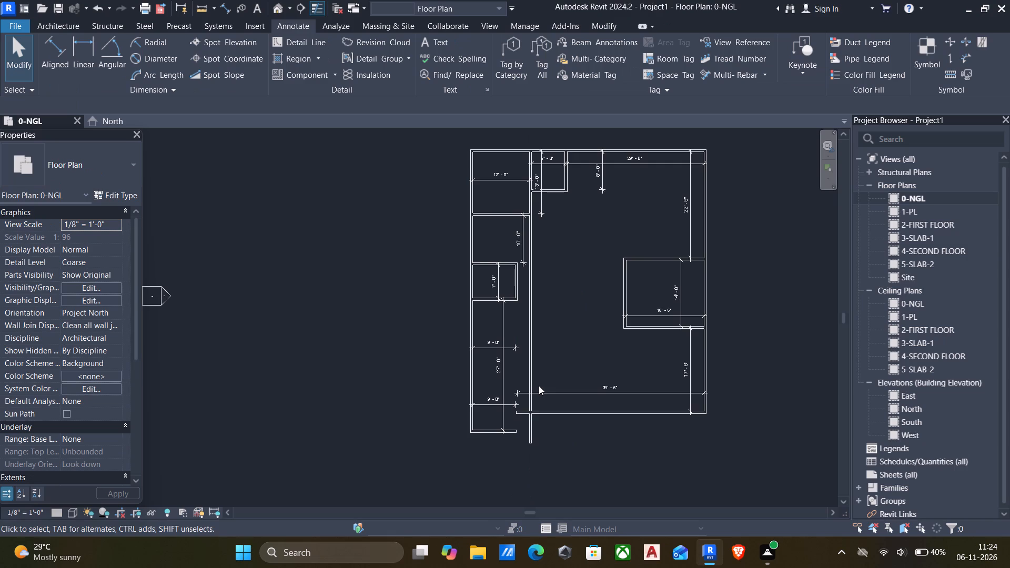
Split the stretched wall beside the 10' space and trim its upper part to a corner with the upper-left room's bottom wall.
{"action": "type", "text": "sl"}
{"action": "scroll", "coordinate": [537, 238], "scroll_direction": "up", "scroll_amount": 4}
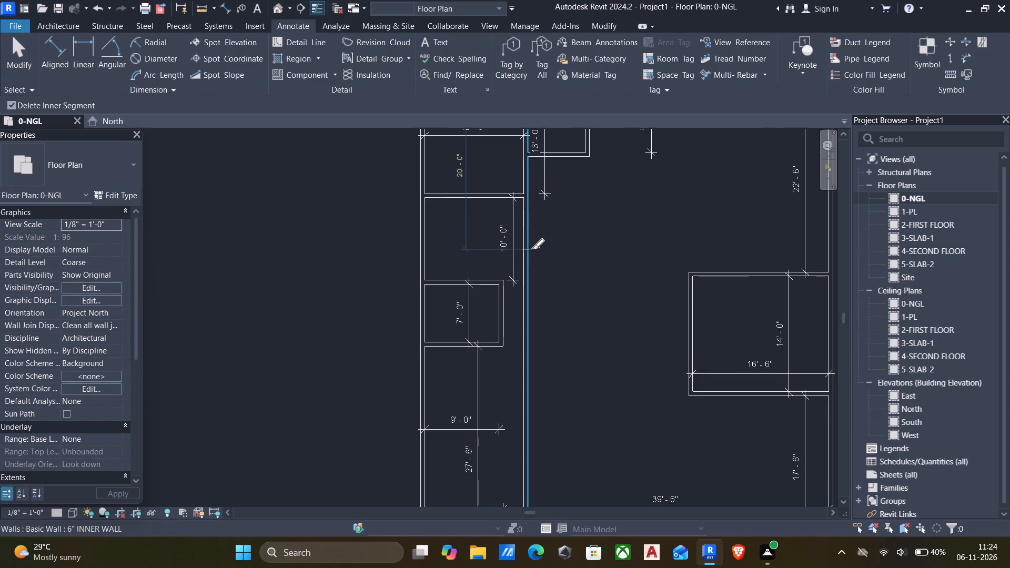
{"action": "left_click", "coordinate": [532, 248]}
{"action": "key", "text": "Escape"}
{"action": "type", "text": "tr"}
{"action": "left_click", "coordinate": [499, 200]}
{"action": "left_click", "coordinate": [524, 180]}
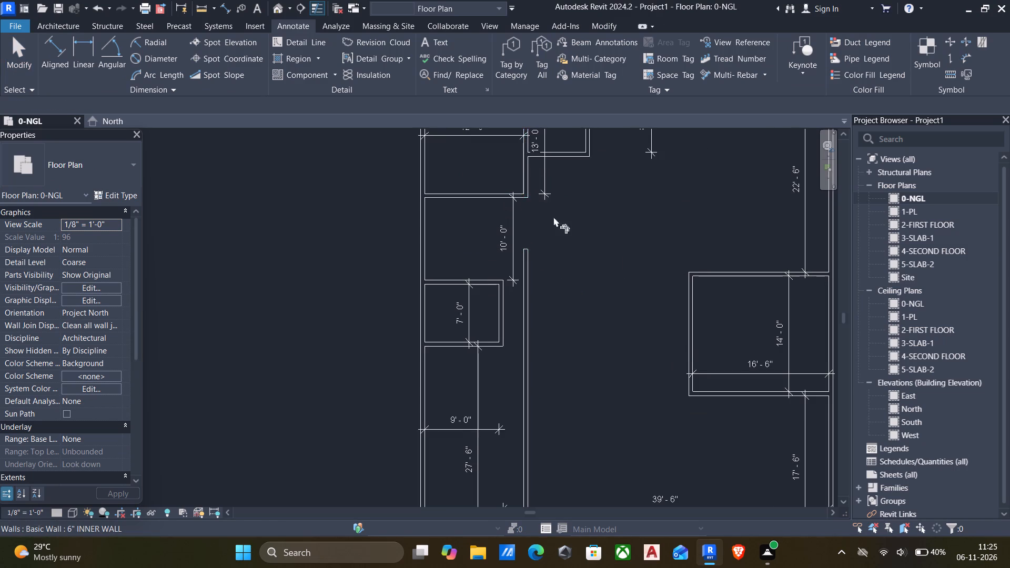
Trim the 7' deep room's bottom wall and the lower part of the split wall to a corner.
{"action": "scroll", "coordinate": [583, 270], "scroll_direction": "down", "scroll_amount": 7}
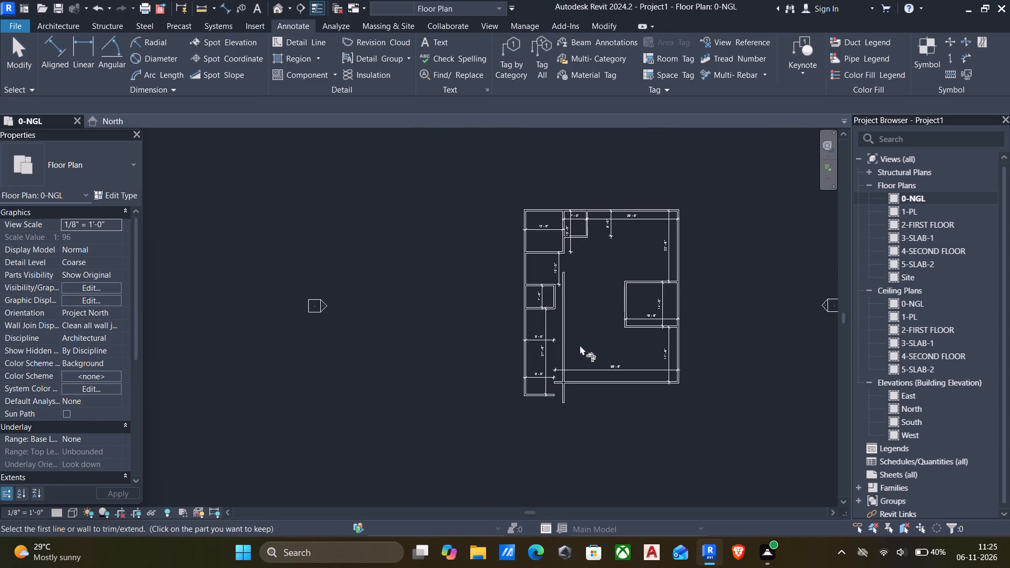
{"action": "scroll", "coordinate": [535, 310], "scroll_direction": "up", "scroll_amount": 5}
{"action": "left_click", "coordinate": [540, 309]}
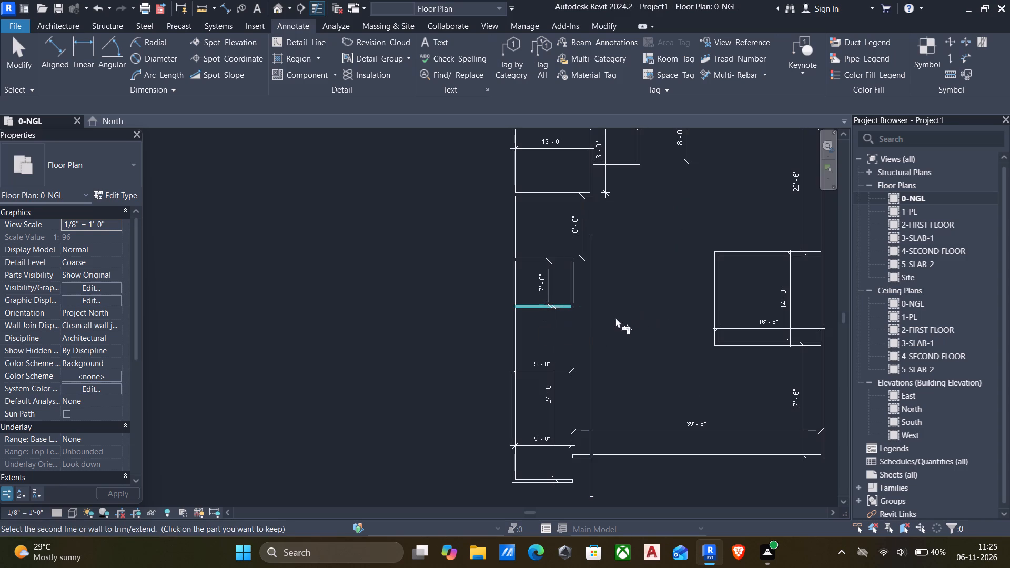
{"action": "left_click", "coordinate": [594, 332]}
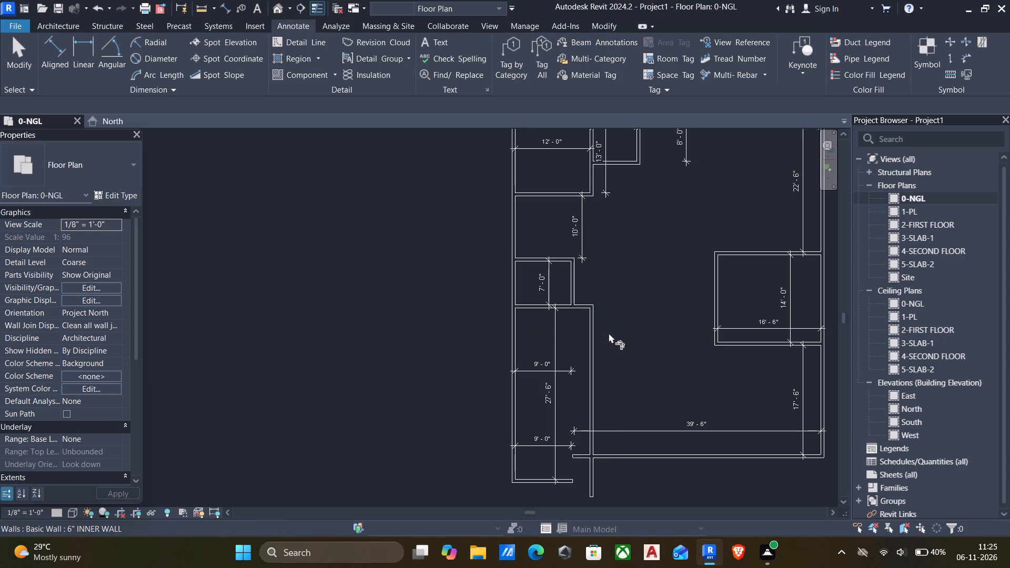
{"action": "scroll", "coordinate": [570, 316], "scroll_direction": "down", "scroll_amount": 2}
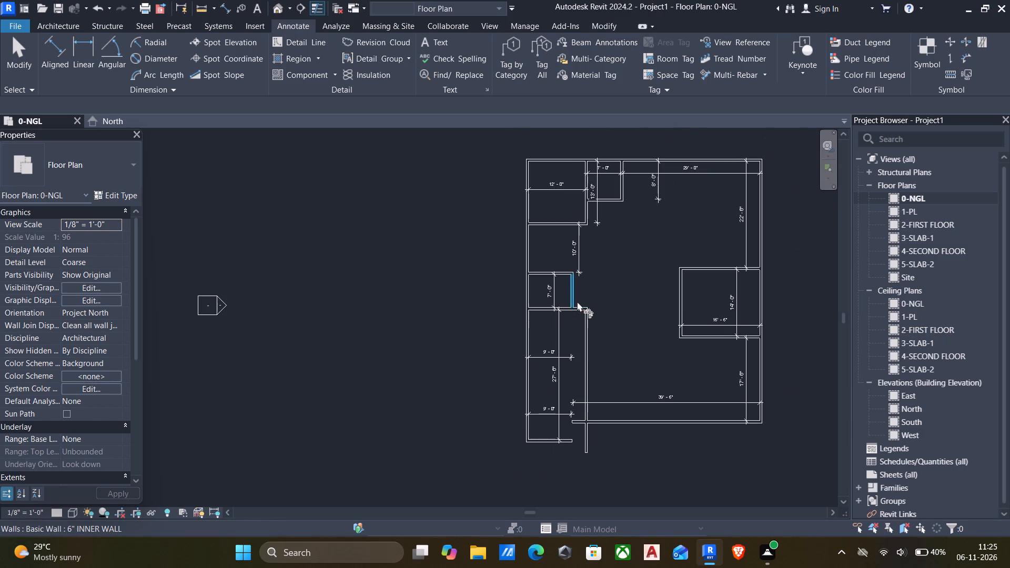
{"action": "key", "text": "Escape"}
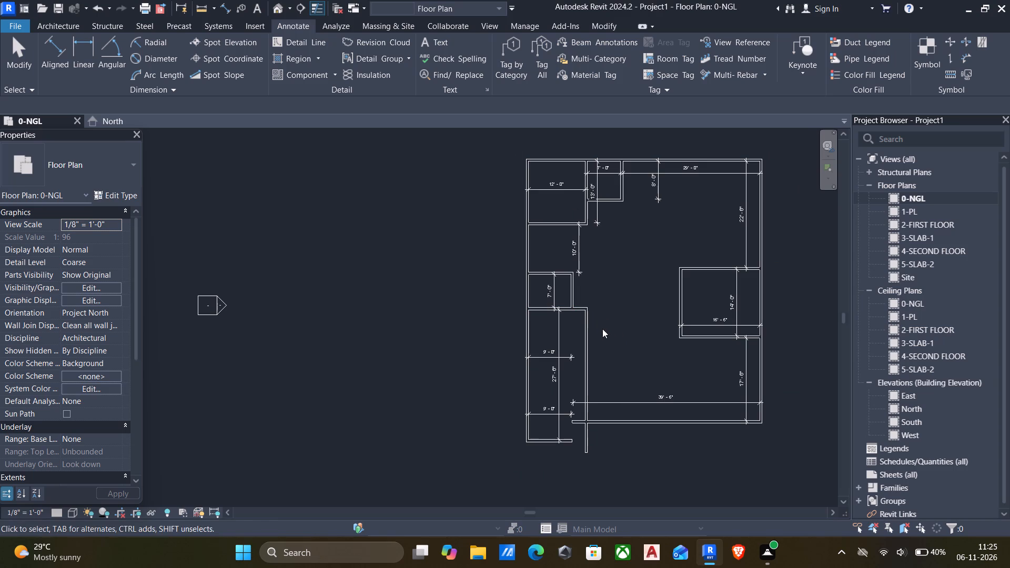
{"action": "key", "text": "Escape"}
Delete the short bottom wall of the lower-left room.
{"action": "left_click", "coordinate": [605, 420]}
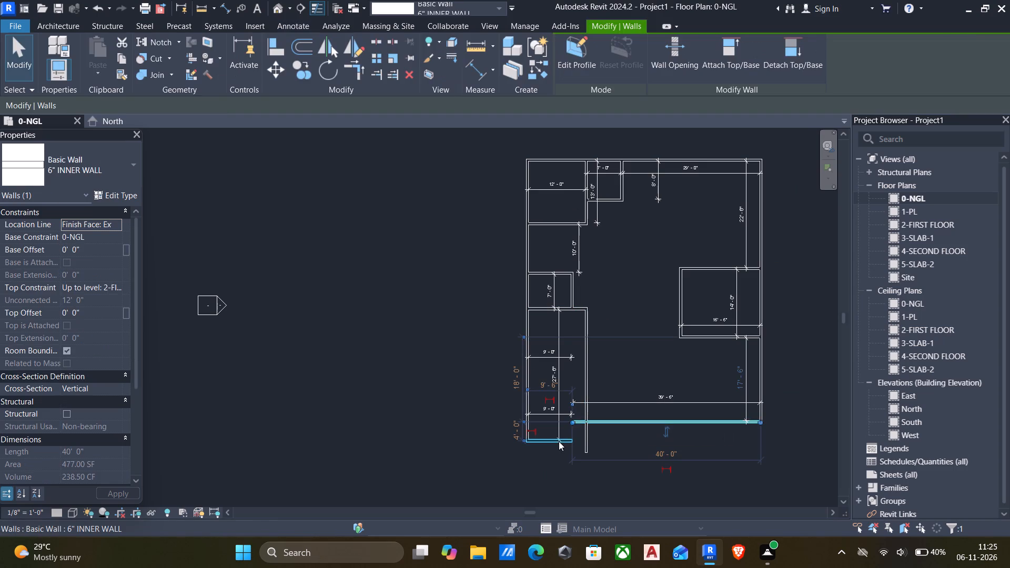
{"action": "key", "text": "Escape"}
{"action": "left_click", "coordinate": [552, 441]}
{"action": "key", "text": "Delete"}
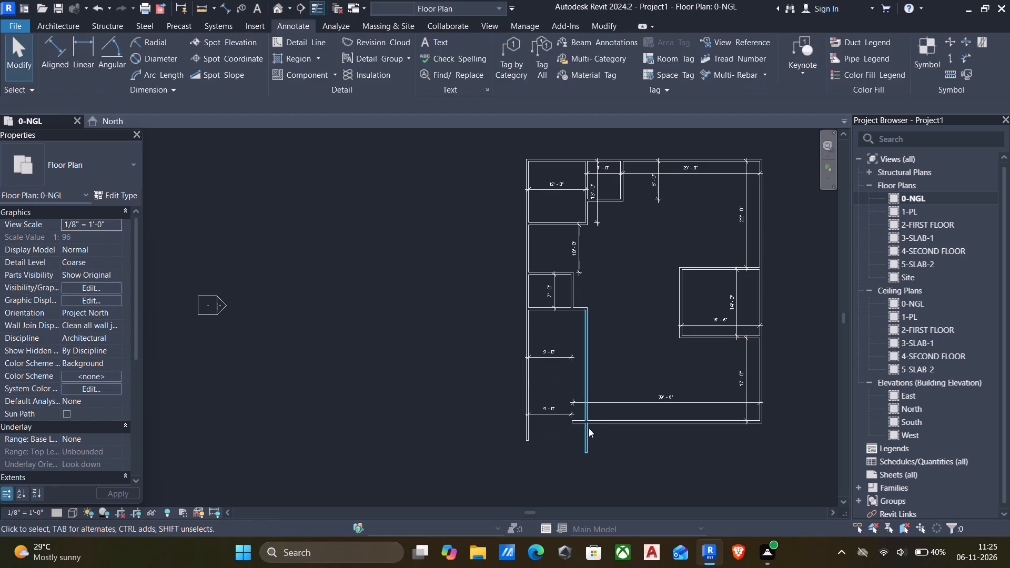
Stretch the long bottom wall leftward and trim it to a corner with the left outer wall.
{"action": "left_click", "coordinate": [600, 424]}
{"action": "left_click_drag", "start_coordinate": [571, 424], "coordinate": [546, 422]}
{"action": "type", "text": "tr"}
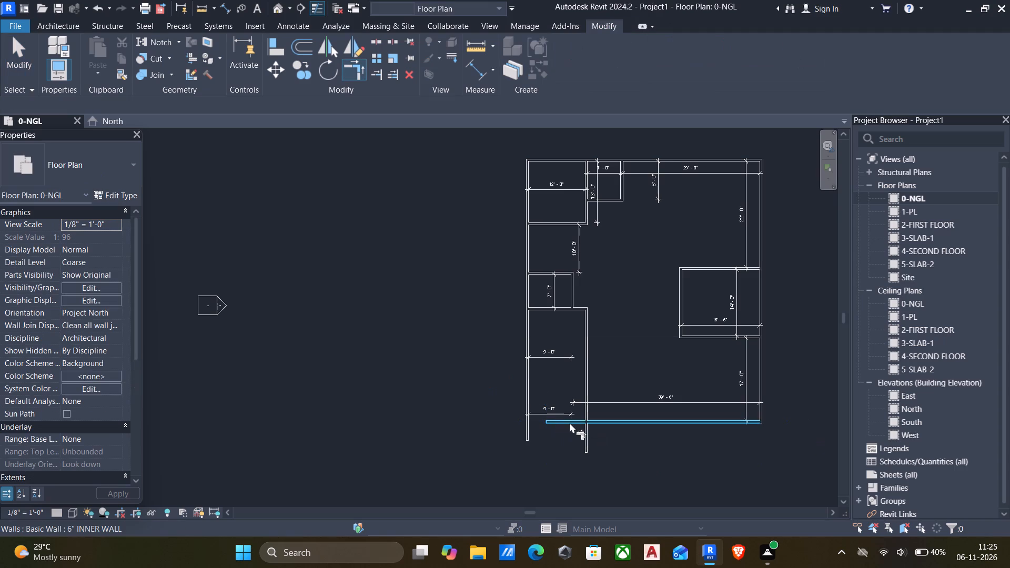
{"action": "left_click", "coordinate": [570, 423]}
{"action": "left_click", "coordinate": [524, 395]}
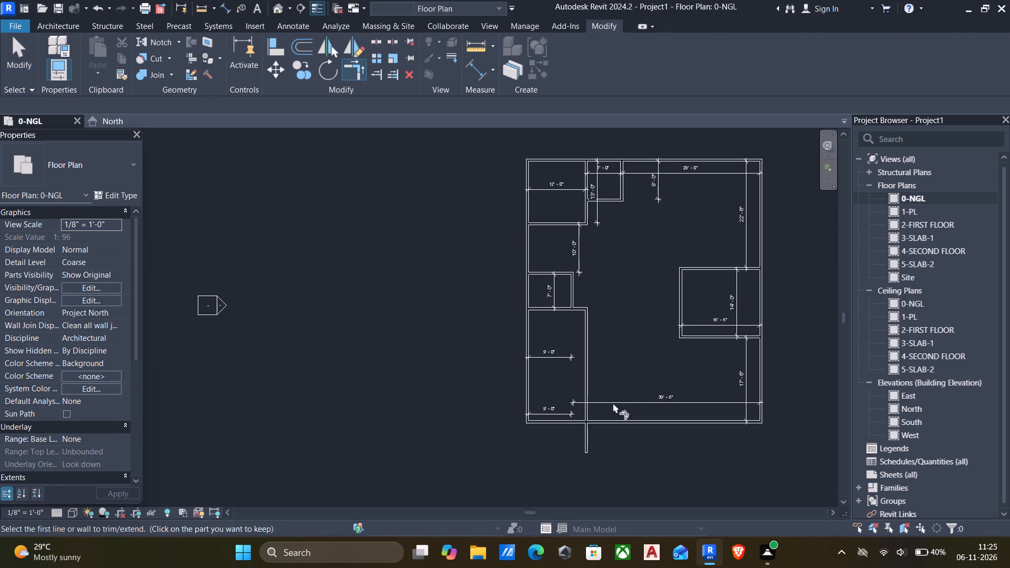
{"action": "key", "text": "Escape"}
{"action": "key", "text": "Escape"}
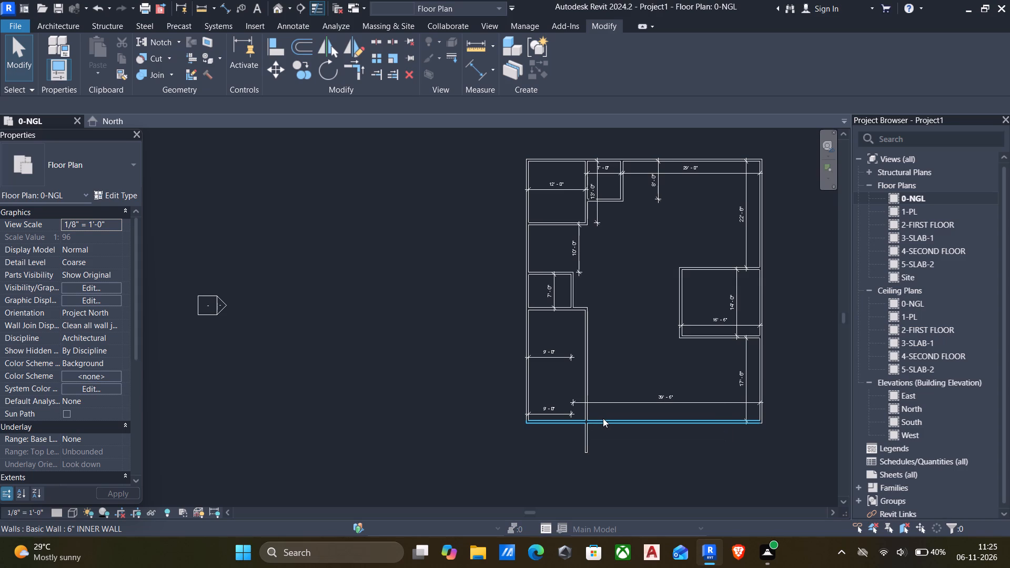
Split the bottom wall 15'-6" from the left outer wall, just beyond the lower-left room's right wall.
{"action": "key", "text": "s"}
{"action": "key", "text": "l"}
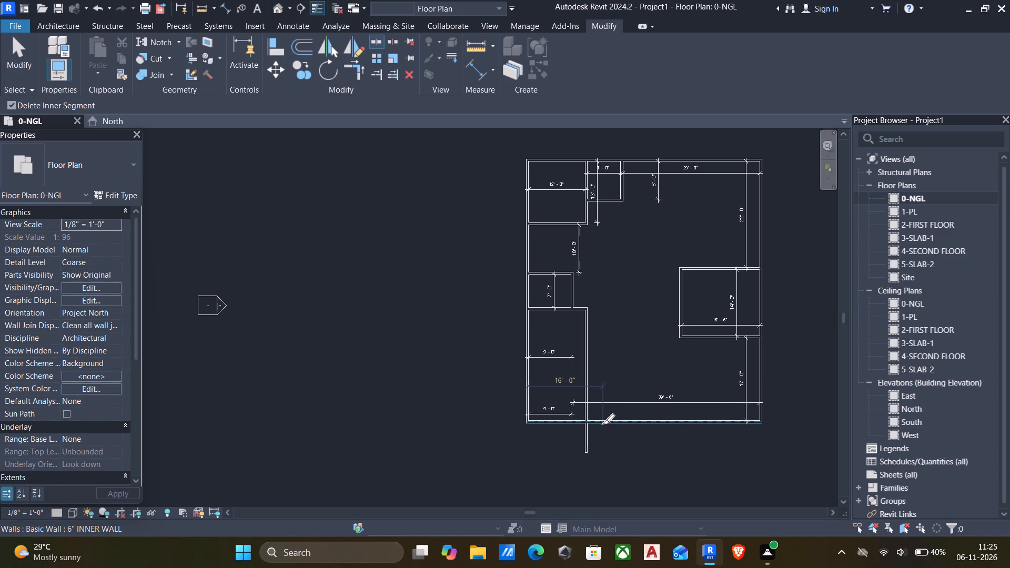
{"action": "scroll", "coordinate": [603, 423], "scroll_direction": "up", "scroll_amount": 5}
{"action": "left_click", "coordinate": [598, 425]}
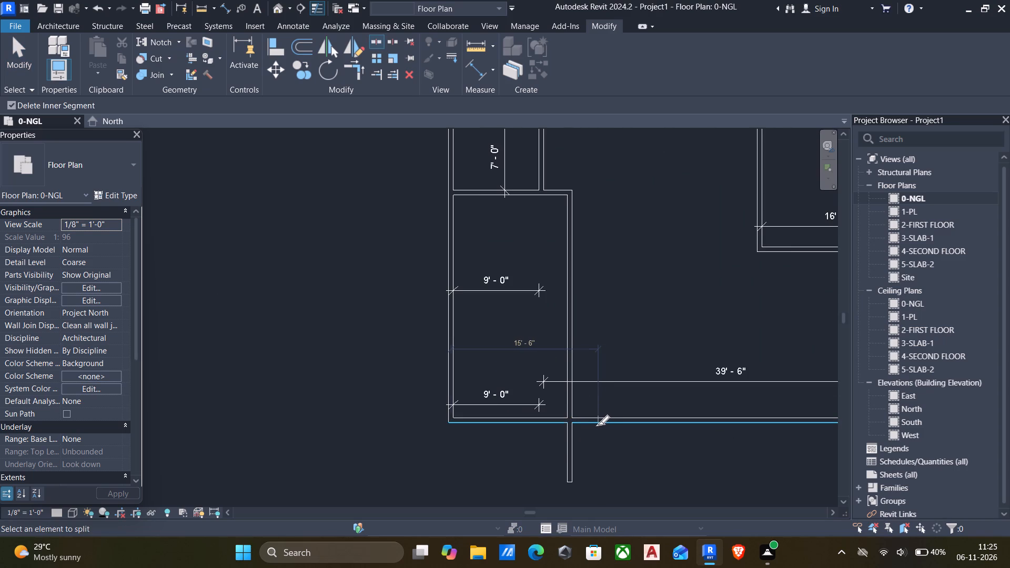
{"action": "key", "text": "Escape"}
{"action": "key", "text": "Escape"}
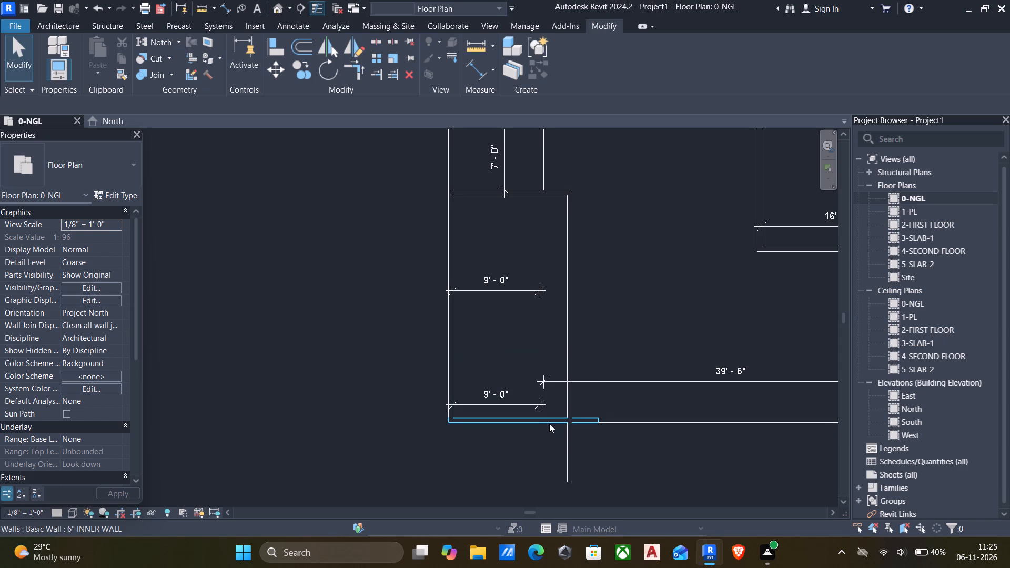
Trim the left piece of the bottom wall and the lower-left room's right wall to a corner.
{"action": "type", "text": "tr"}
{"action": "left_click", "coordinate": [540, 423]}
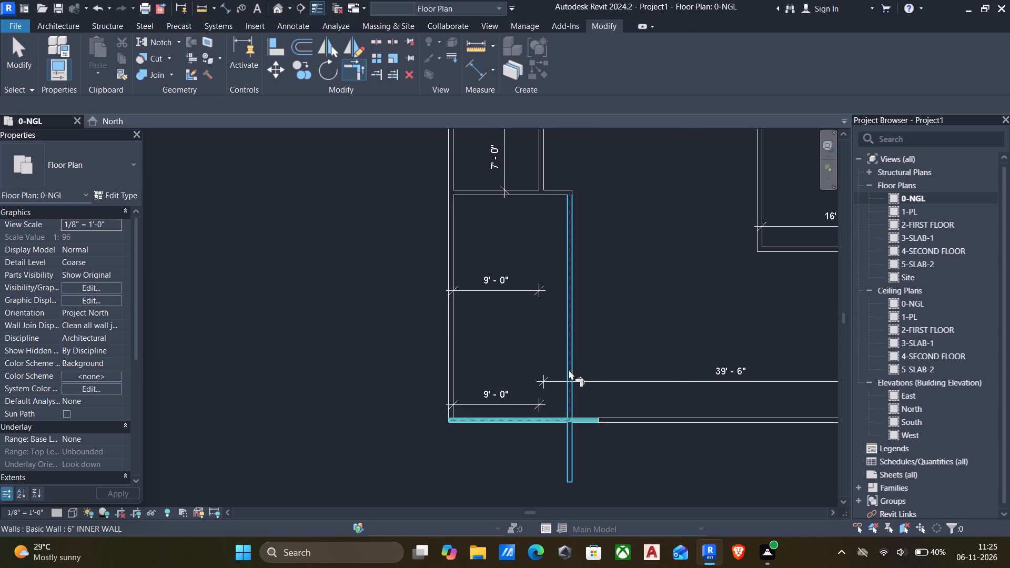
{"action": "left_click", "coordinate": [575, 360]}
{"action": "key", "text": "Escape"}
{"action": "key", "text": "Escape"}
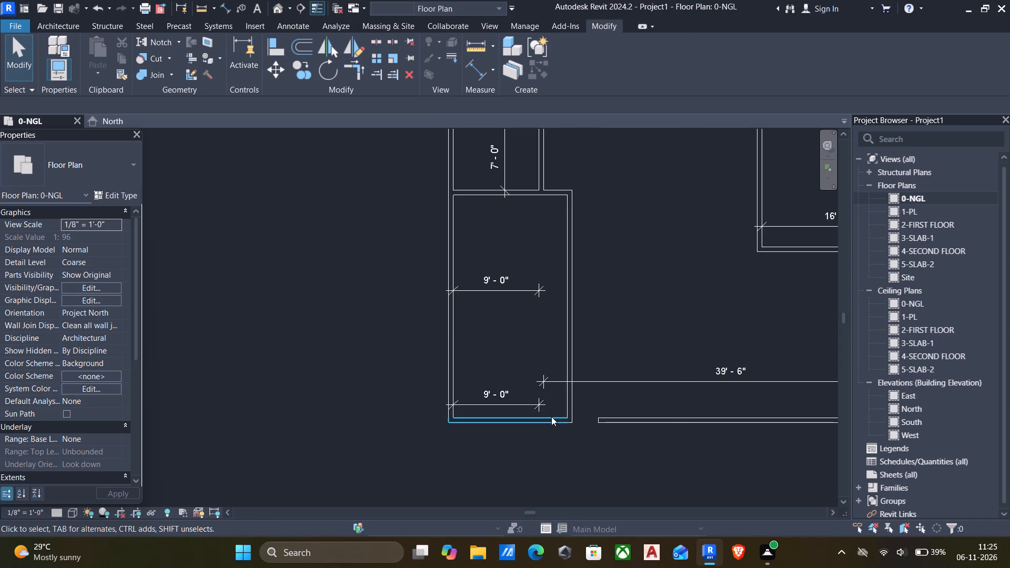
Set the lower-left room's depth to 14' by repositioning its bottom wall.
{"action": "scroll", "coordinate": [551, 417], "scroll_direction": "down", "scroll_amount": 3}
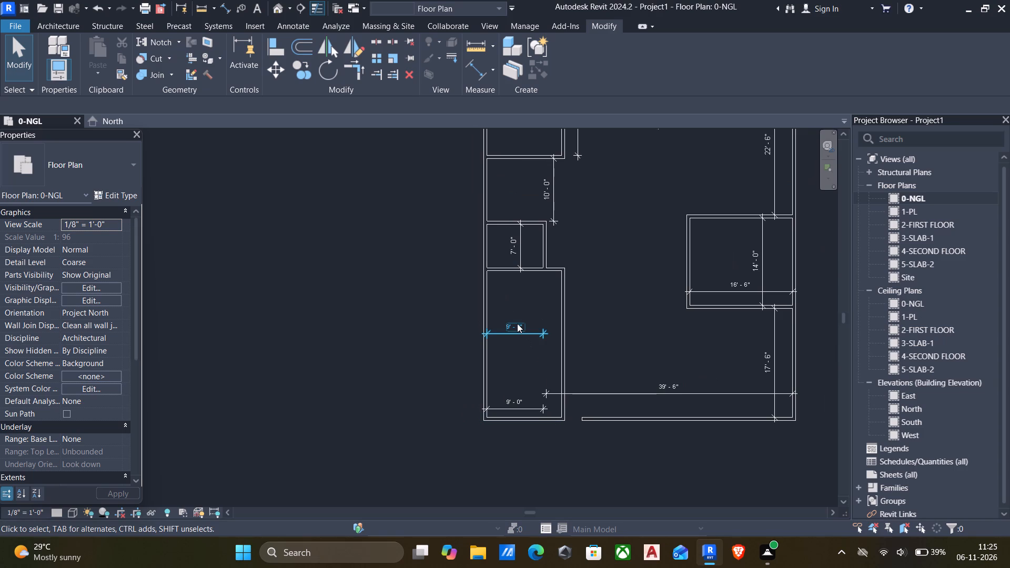
{"action": "left_click", "coordinate": [531, 424]}
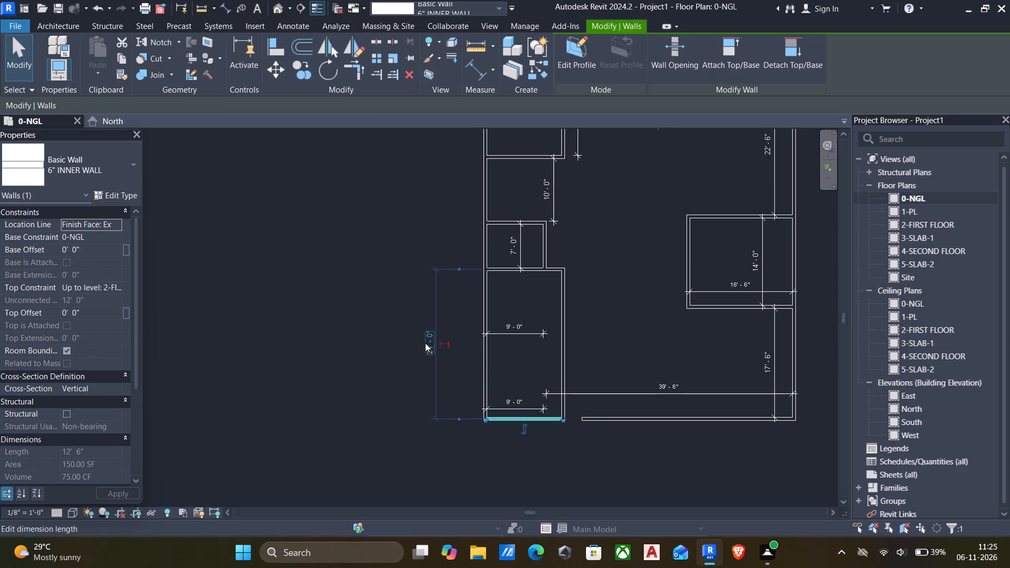
{"action": "left_click", "coordinate": [425, 343]}
{"action": "type", "text": "14'"}
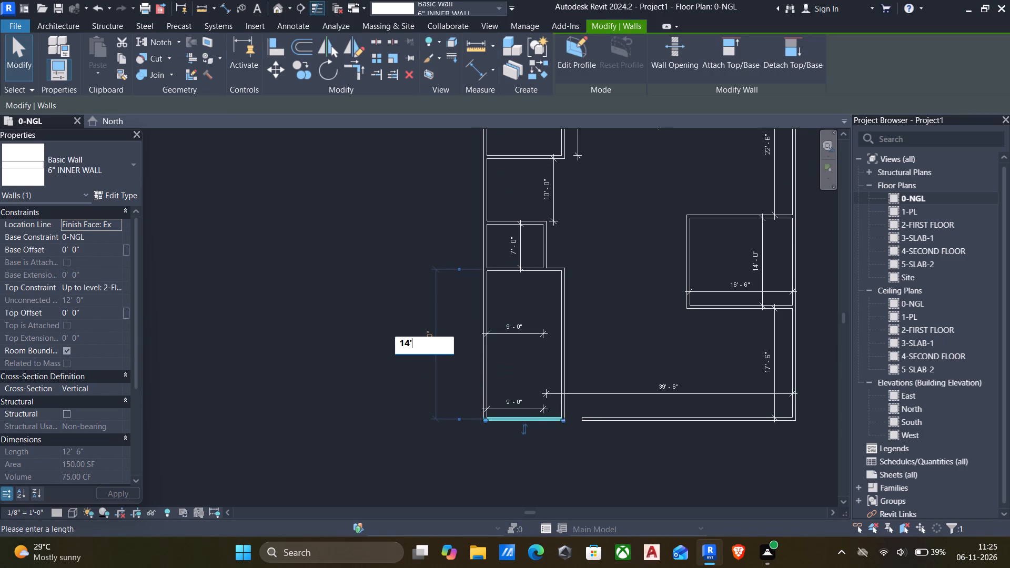
{"action": "key", "text": "Return"}
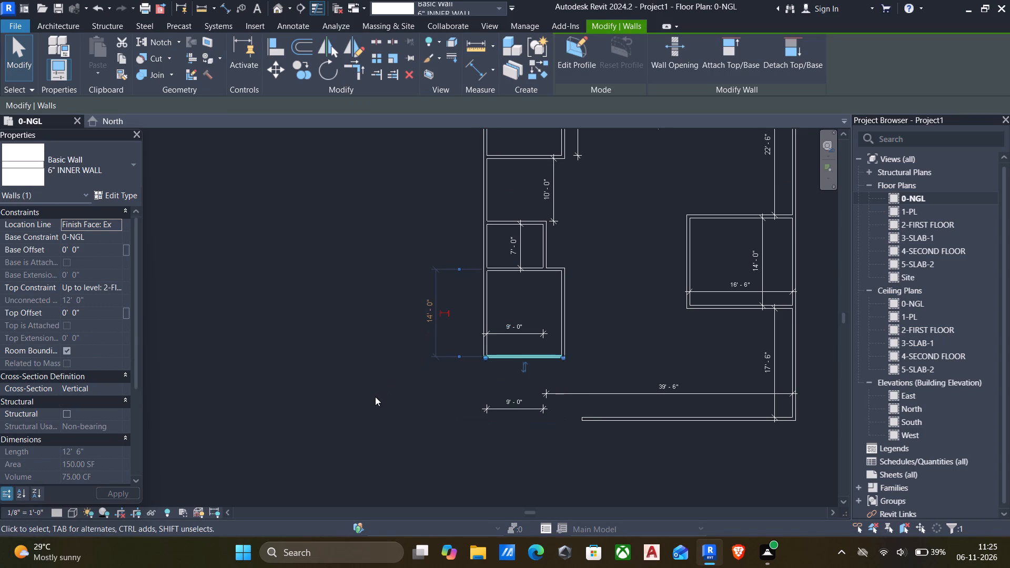
{"action": "left_click", "coordinate": [375, 397]}
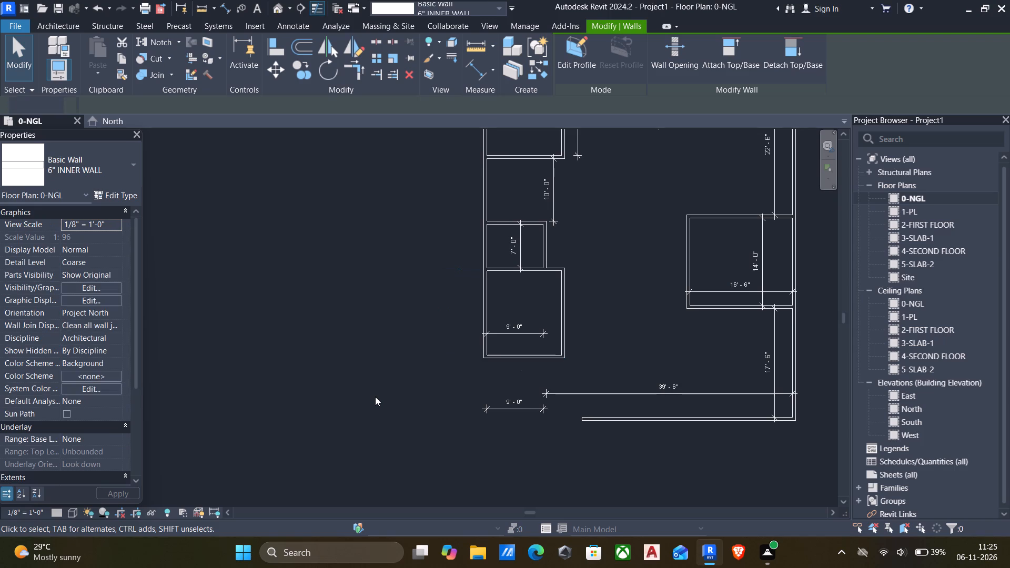
Delete the lower 9' dimension below the lower-left room and the 39'-6" dimension above the bottom wall.
{"action": "left_click", "coordinate": [534, 411]}
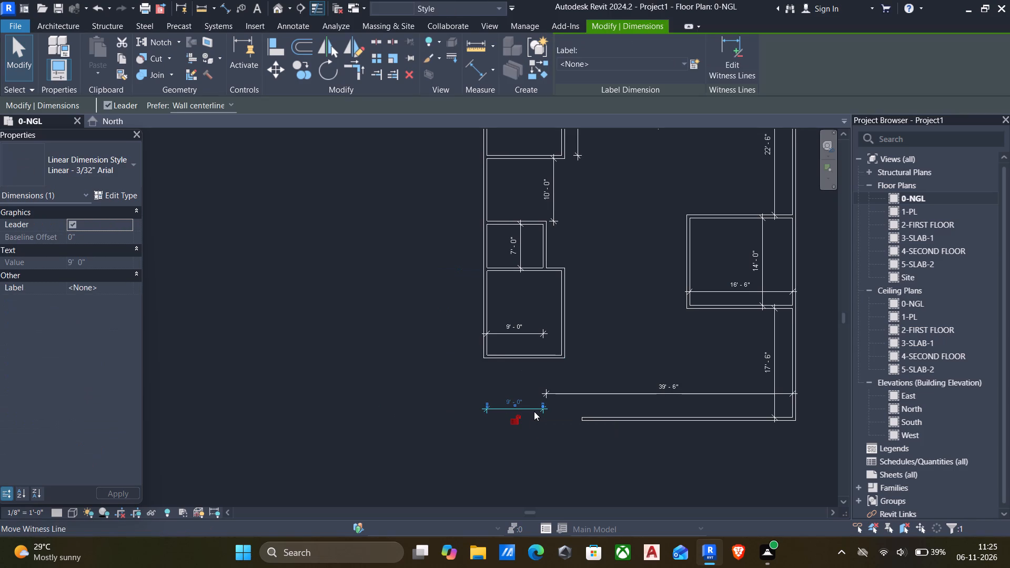
{"action": "key", "text": "Delete"}
{"action": "left_click", "coordinate": [611, 394]}
{"action": "key", "text": "Delete"}
Delete the 13', 7' and 12' dimensions around the two upper-left rooms and the 10' dimension of the space below.
{"action": "scroll", "coordinate": [611, 394], "scroll_direction": "down", "scroll_amount": 3}
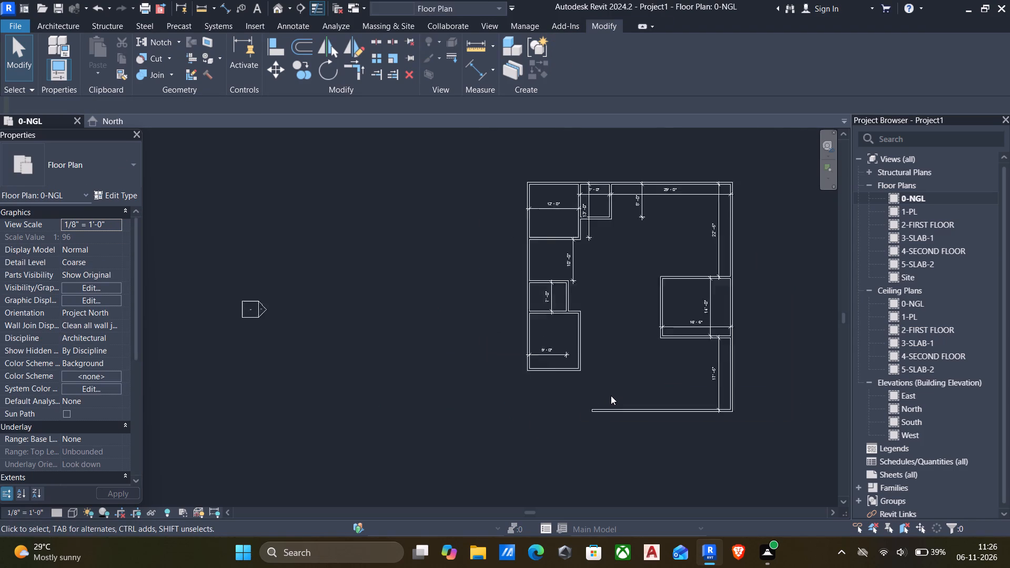
{"action": "scroll", "coordinate": [611, 395], "scroll_direction": "down", "scroll_amount": 3}
{"action": "scroll", "coordinate": [599, 262], "scroll_direction": "up", "scroll_amount": 10}
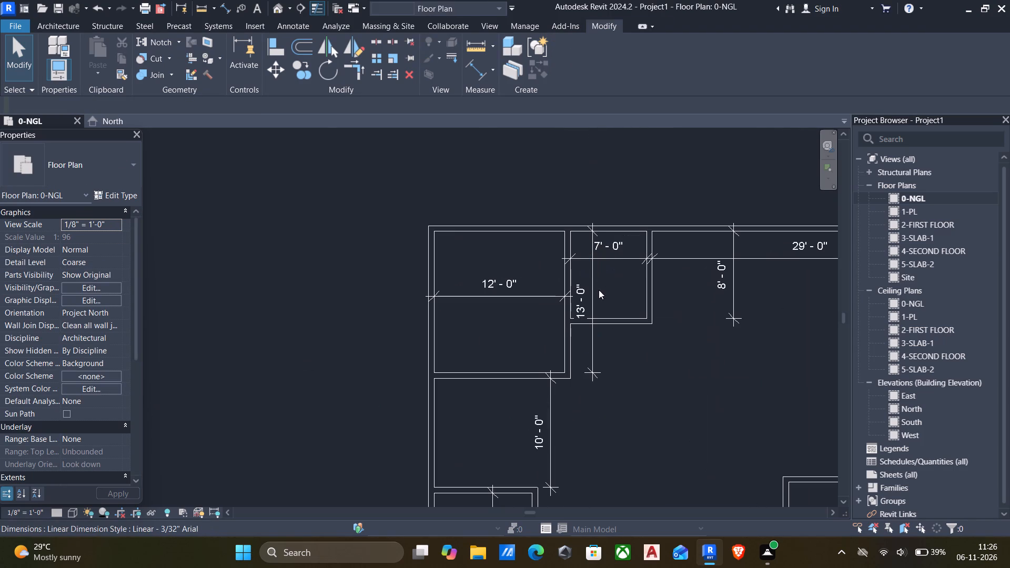
{"action": "left_click", "coordinate": [592, 301]}
{"action": "key", "text": "Delete"}
{"action": "left_click", "coordinate": [610, 263]}
{"action": "key", "text": "Delete"}
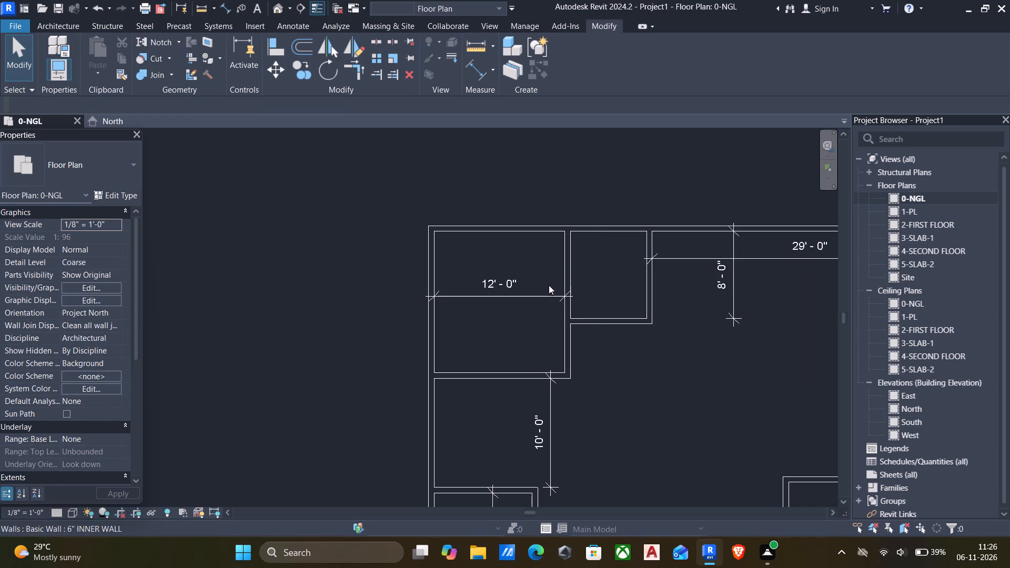
{"action": "left_click", "coordinate": [537, 295]}
{"action": "key", "text": "Delete"}
{"action": "left_click", "coordinate": [552, 395]}
{"action": "key", "text": "Delete"}
Delete the 7' depth dimension of the small left room and the 8' dimension beside the small upper room.
{"action": "scroll", "coordinate": [554, 395], "scroll_direction": "down", "scroll_amount": 5}
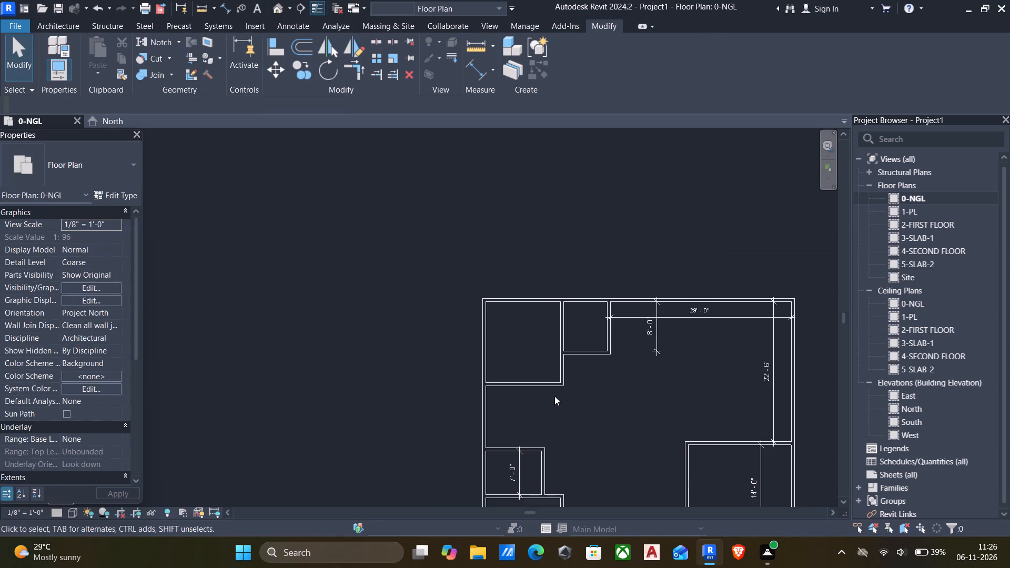
{"action": "left_click", "coordinate": [521, 451]}
{"action": "key", "text": "Delete"}
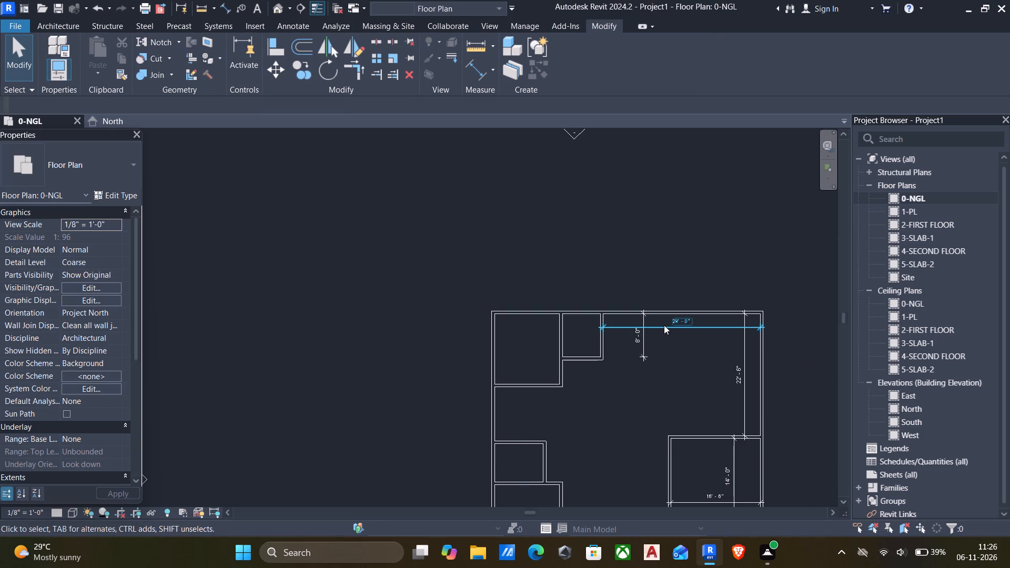
{"action": "left_click", "coordinate": [644, 343]}
{"action": "key", "text": "Delete"}
{"action": "scroll", "coordinate": [755, 363], "scroll_direction": "down", "scroll_amount": 2}
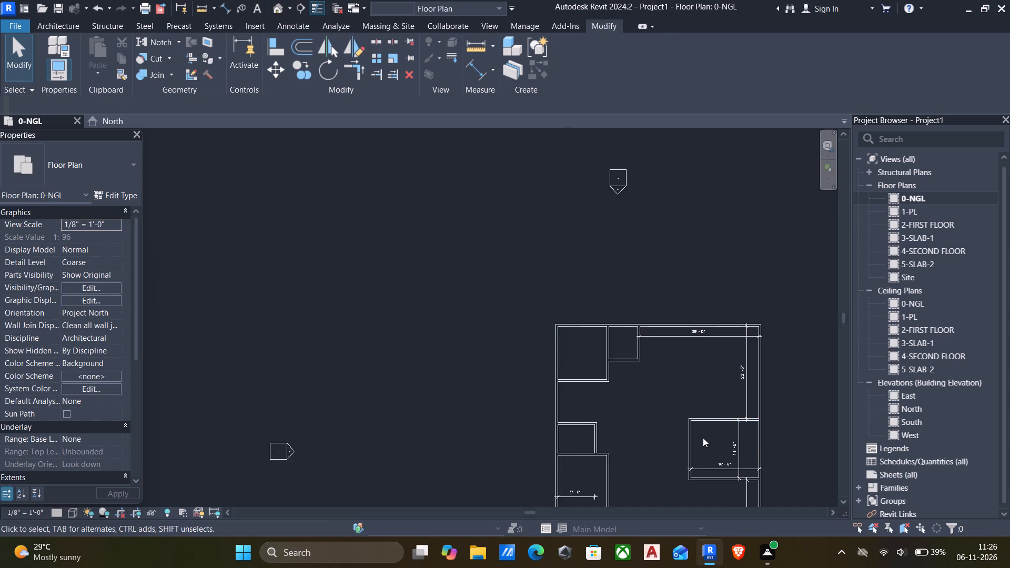
{"action": "middle_click_drag", "start_coordinate": [703, 438], "coordinate": [594, 323]}
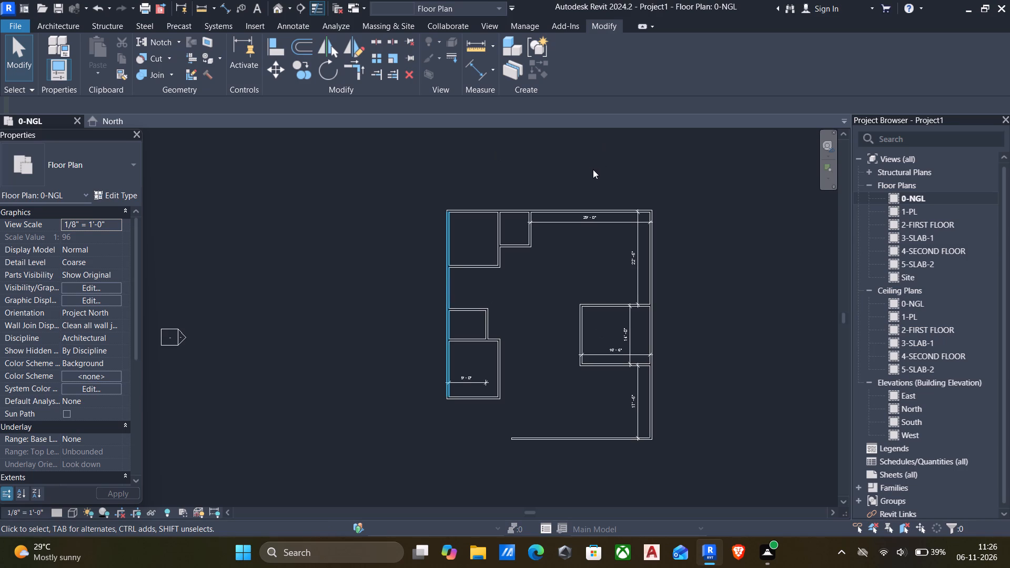
Move the right outer wall with its attached room and dimensions left, leaving about 12'-6" between the small upper room and that wall.
{"action": "left_click_drag", "start_coordinate": [564, 184], "coordinate": [667, 398]}
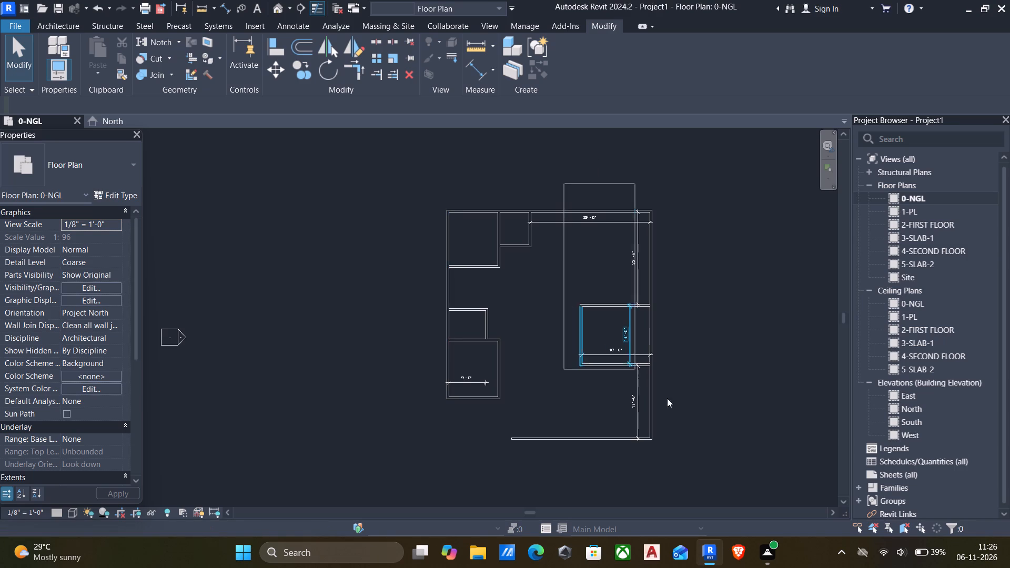
{"action": "left_click_drag", "start_coordinate": [667, 398], "coordinate": [727, 468]}
{"action": "key", "text": "Left"}
{"action": "key", "text": "Left"}
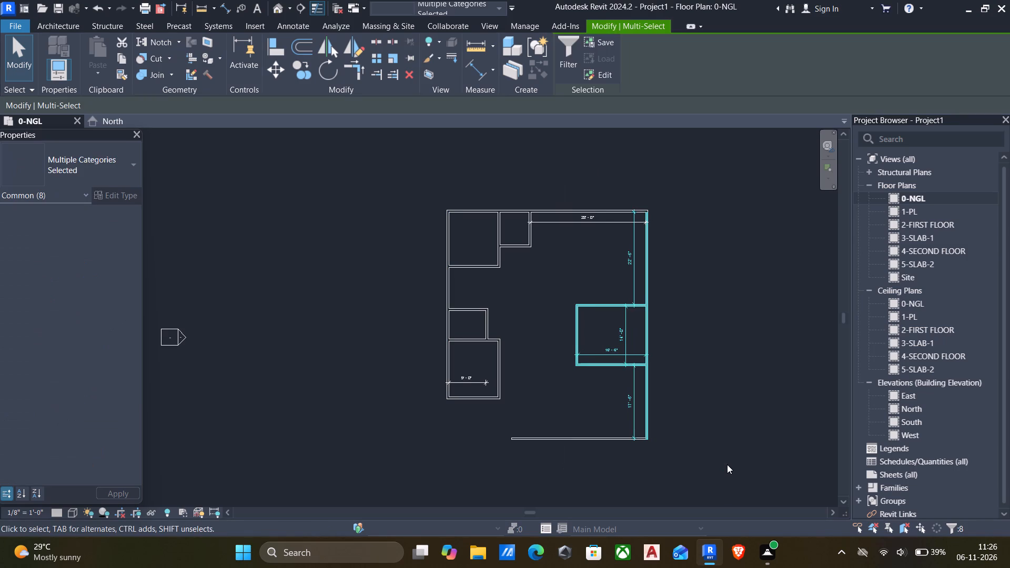
{"action": "key", "text": "Left"}
{"action": "key", "text": "Left"}
{"action": "key", "text": "Left"}
{"action": "key", "text": "Left"}
{"action": "key", "text": "Left"}
{"action": "key", "text": "Left"}
{"action": "key", "text": "Left"}
{"action": "key", "text": "Left"}
{"action": "key", "text": "Left"}
{"action": "key", "text": "Left"}
{"action": "key", "text": "Left"}
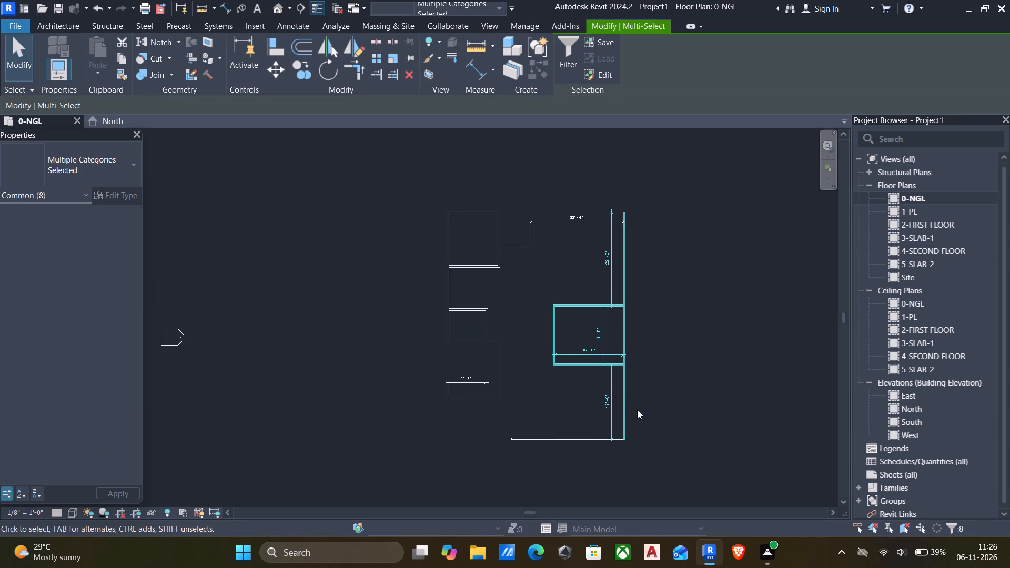
{"action": "key", "text": "Left"}
{"action": "key", "text": "Left"}
{"action": "key", "text": "Left"}
{"action": "key", "text": "Left"}
{"action": "key", "text": "Left"}
{"action": "key", "text": "Left"}
{"action": "key", "text": "Left"}
{"action": "key", "text": "Left"}
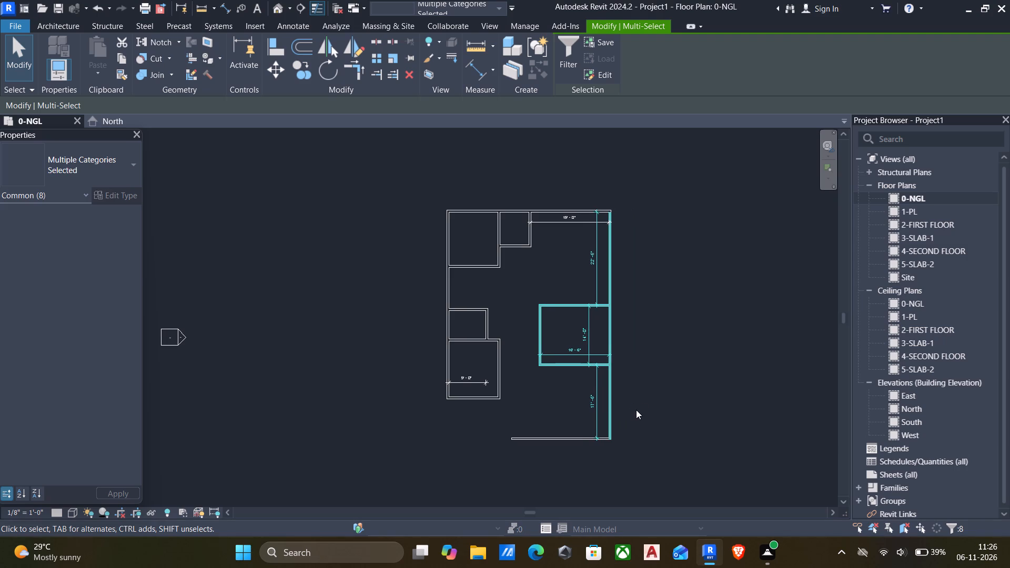
{"action": "key", "text": "Left"}
{"action": "key", "text": "Left"}
{"action": "key", "text": "Left"}
{"action": "key", "text": "Left"}
{"action": "key", "text": "Left"}
{"action": "key", "text": "Left"}
{"action": "key", "text": "Left"}
{"action": "key", "text": "Left"}
{"action": "key", "text": "Left"}
{"action": "key", "text": "Left"}
{"action": "key", "text": "Left"}
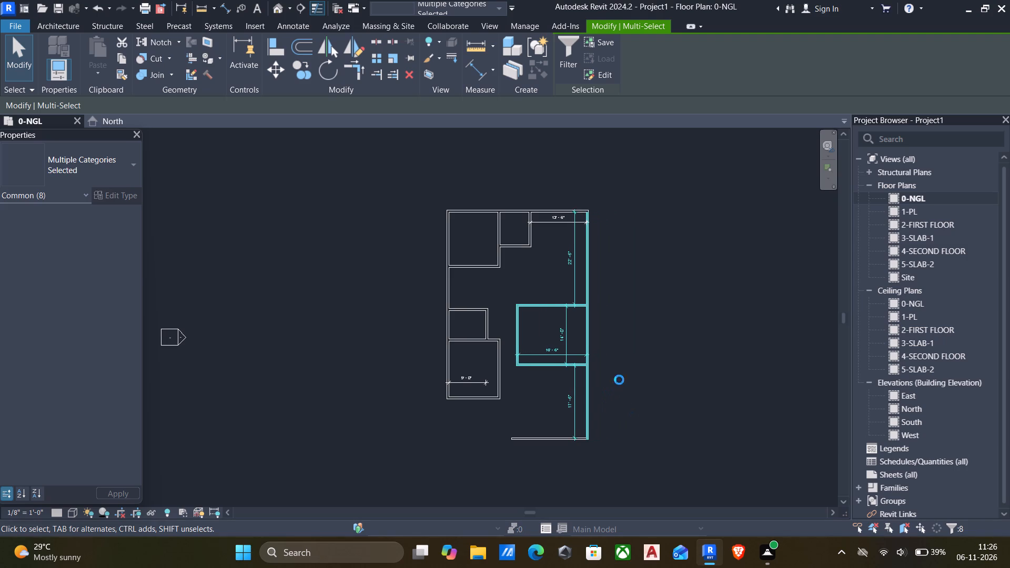
{"action": "key", "text": "Left"}
{"action": "left_click", "coordinate": [618, 343]}
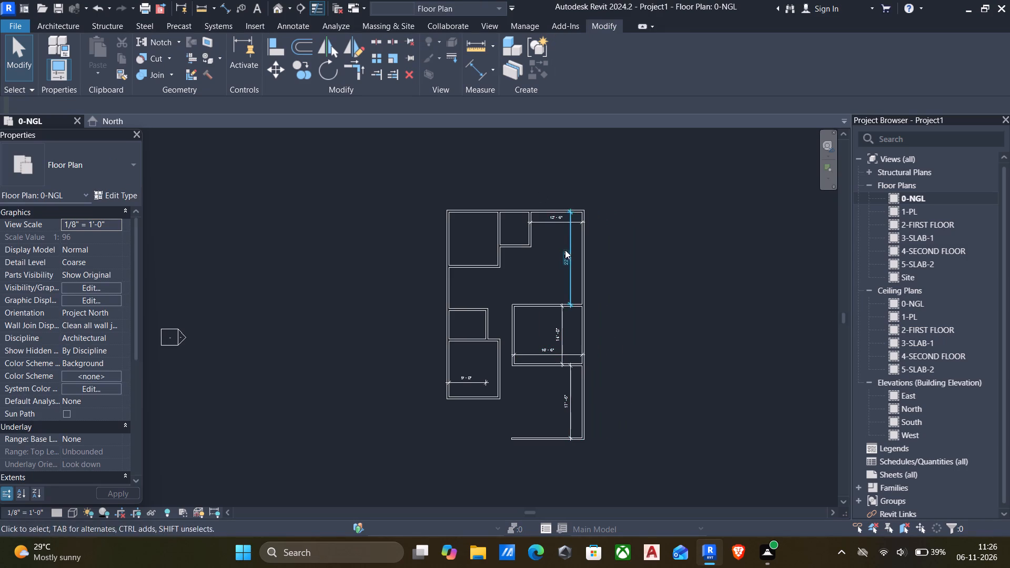
Set the clear distance between the small upper room and the right outer wall to 11'.
{"action": "scroll", "coordinate": [567, 250], "scroll_direction": "up", "scroll_amount": 8}
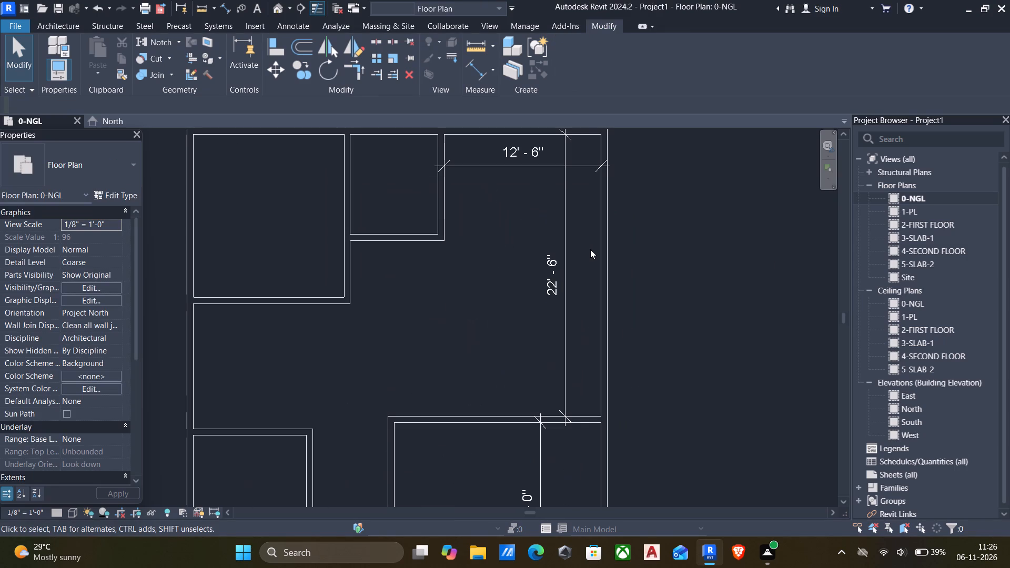
{"action": "left_click", "coordinate": [601, 249]}
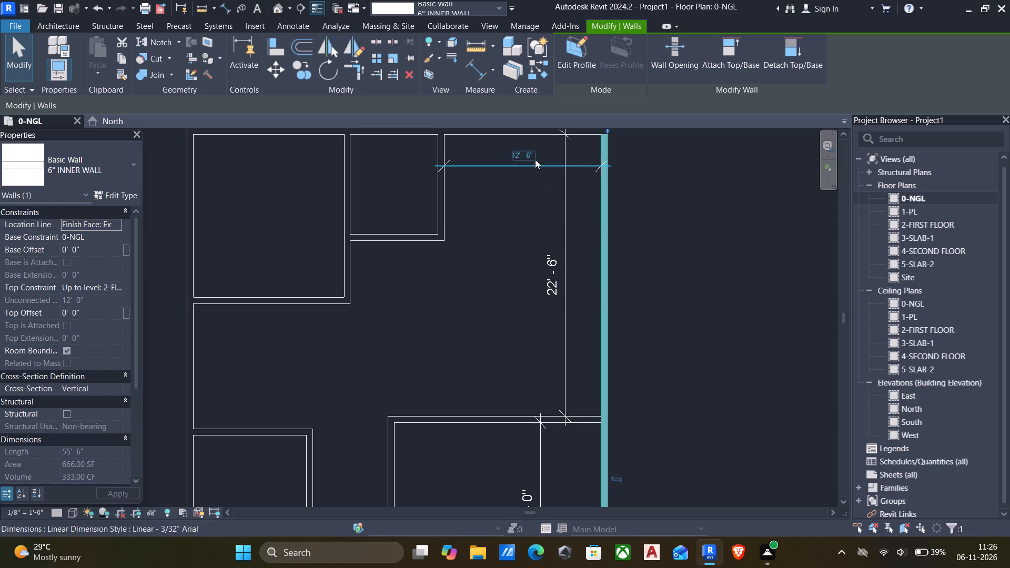
{"action": "left_click", "coordinate": [533, 157]}
{"action": "key", "text": "1"}
{"action": "key", "text": "1"}
{"action": "key", "text": "apostrophe"}
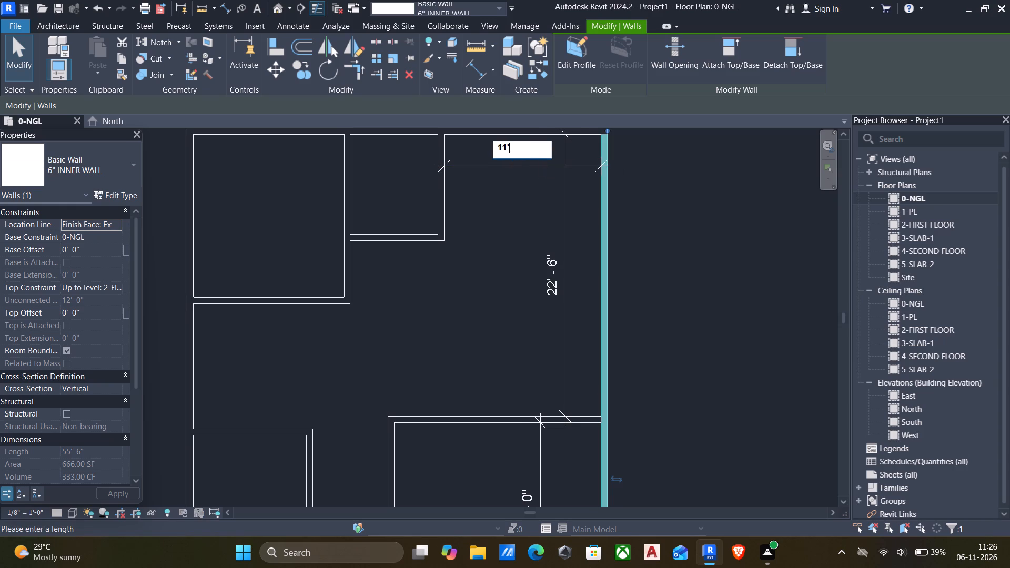
{"action": "key", "text": "Return"}
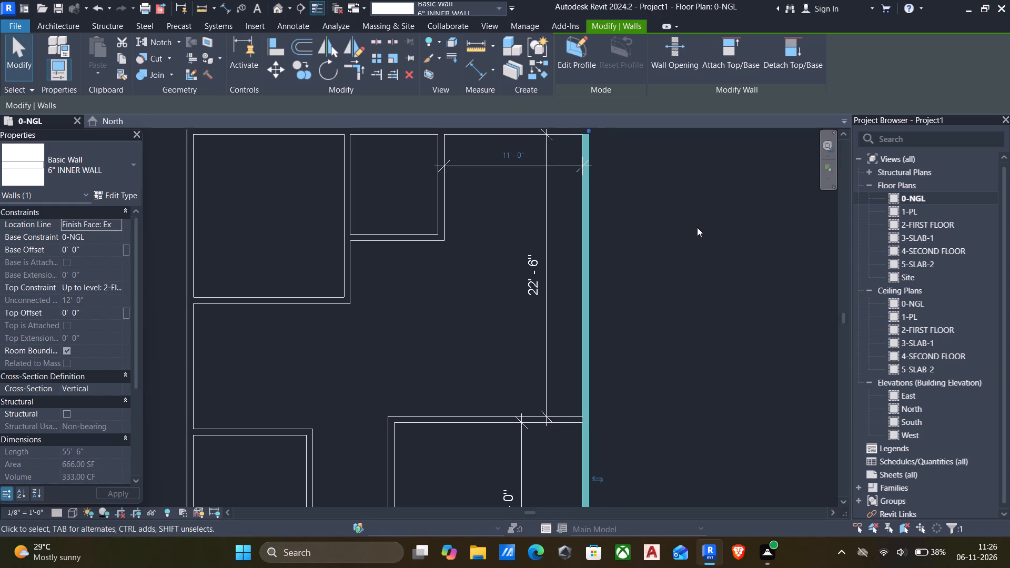
{"action": "left_click", "coordinate": [697, 227]}
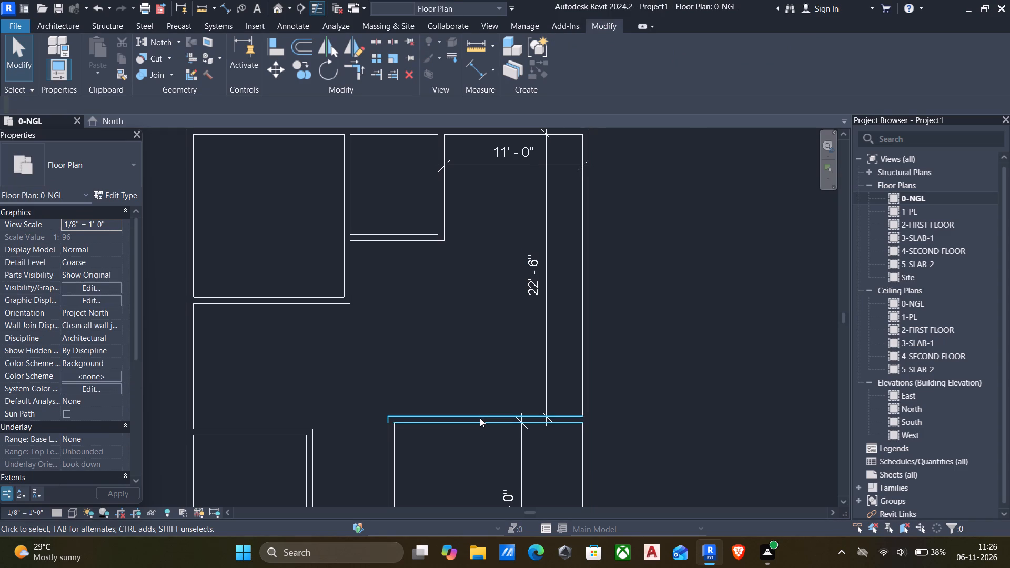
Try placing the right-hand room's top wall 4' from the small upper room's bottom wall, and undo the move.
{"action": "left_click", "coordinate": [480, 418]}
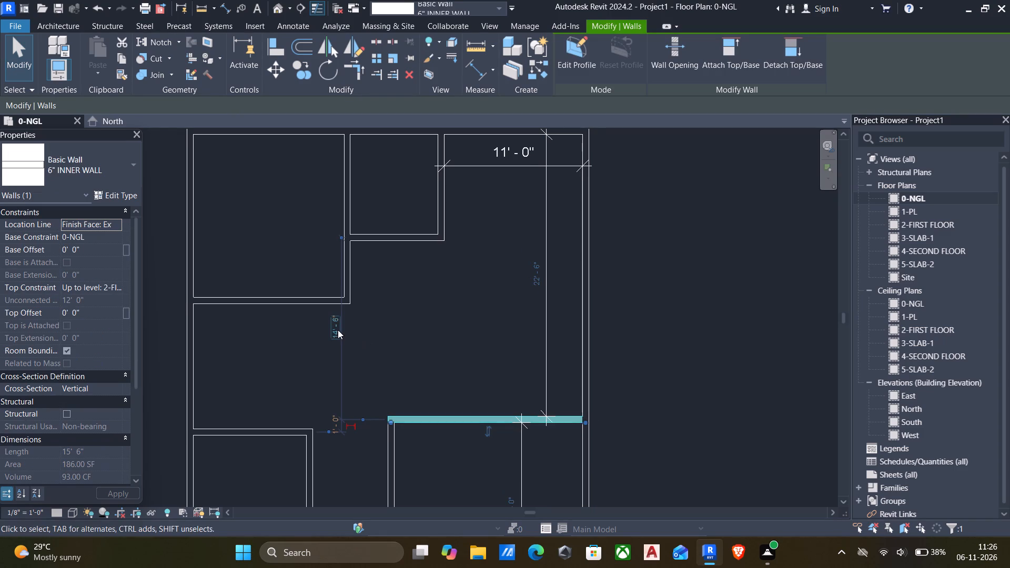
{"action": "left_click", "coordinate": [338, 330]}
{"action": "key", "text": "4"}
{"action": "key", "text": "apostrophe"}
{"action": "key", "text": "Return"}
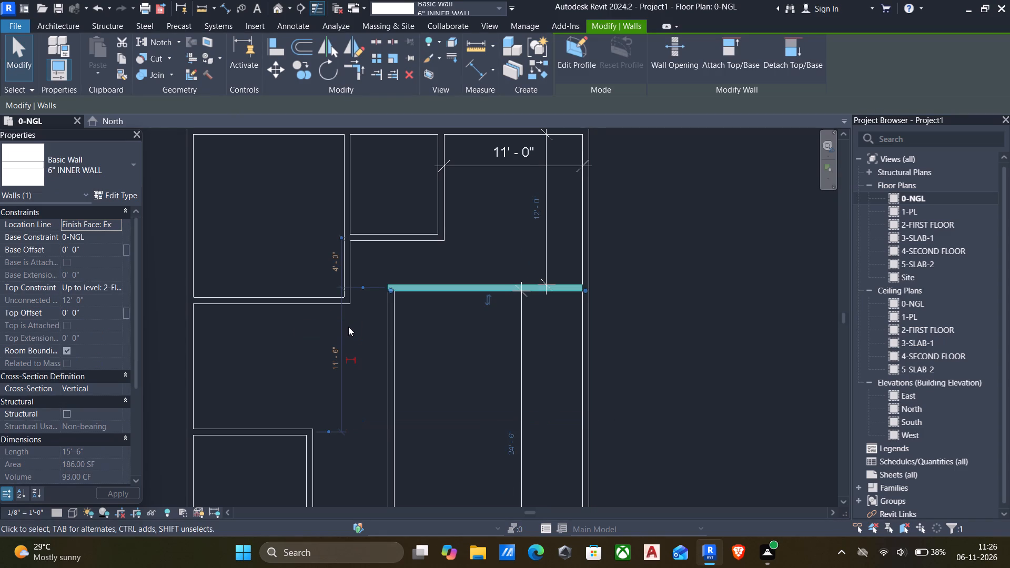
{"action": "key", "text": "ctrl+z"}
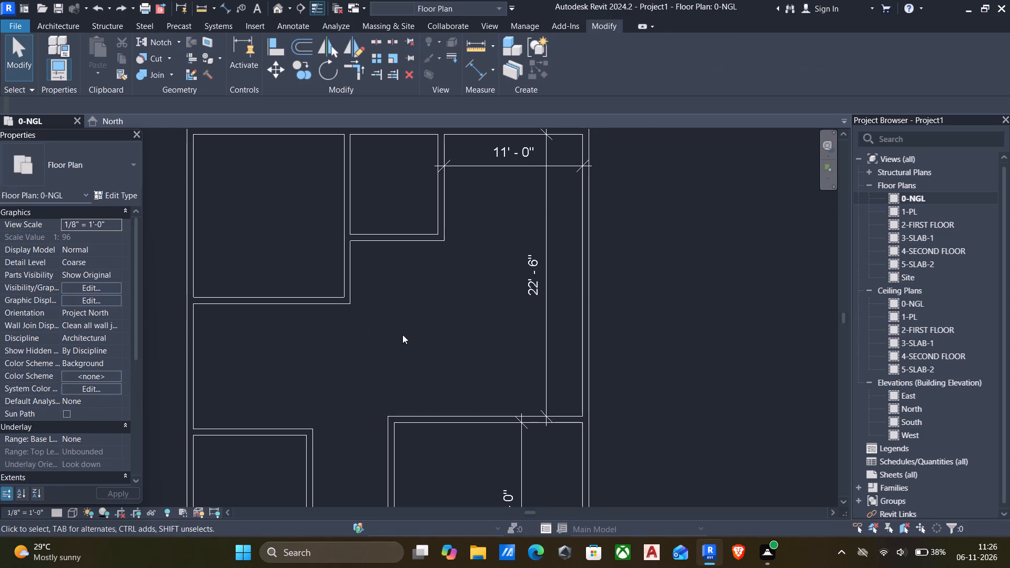
Reference the right-hand room's top wall to the lower face of the upper-left room's bottom wall and set that distance to 3'.
{"action": "left_click", "coordinate": [506, 424]}
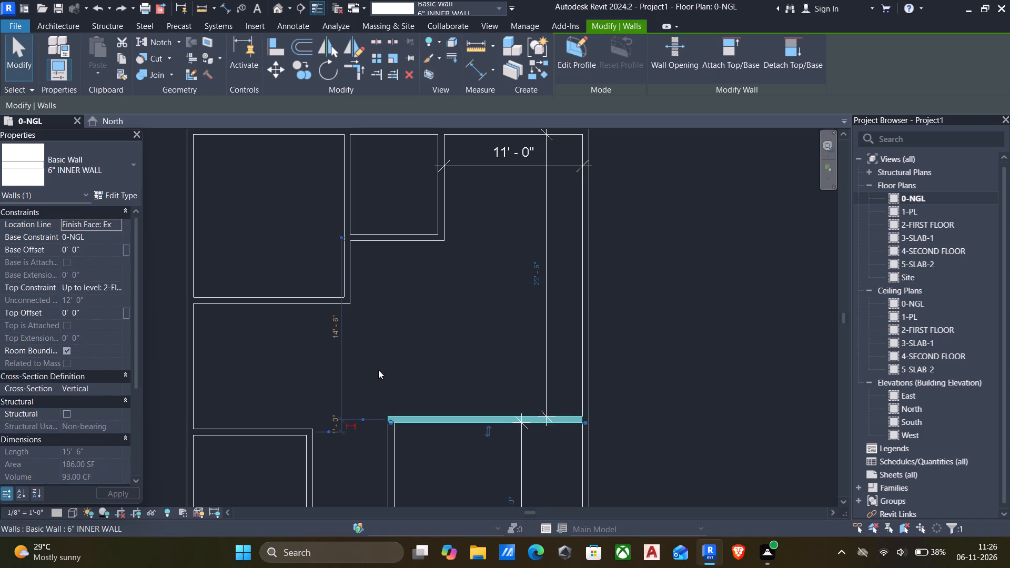
{"action": "scroll", "coordinate": [339, 237], "scroll_direction": "up", "scroll_amount": 3}
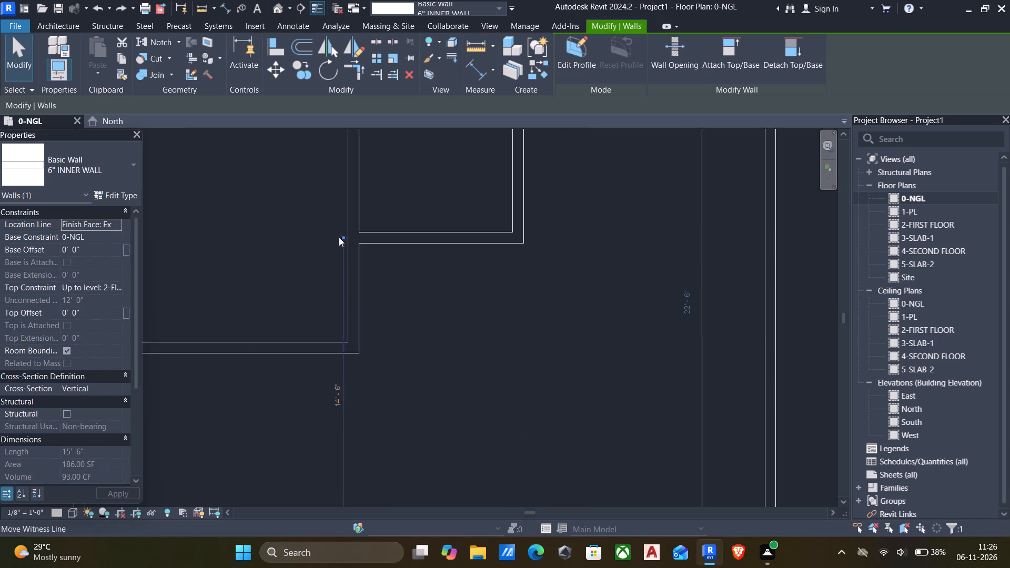
{"action": "scroll", "coordinate": [339, 237], "scroll_direction": "up", "scroll_amount": 9}
{"action": "left_click_drag", "start_coordinate": [340, 238], "coordinate": [350, 303]}
{"action": "scroll", "coordinate": [348, 286], "scroll_direction": "down", "scroll_amount": 6}
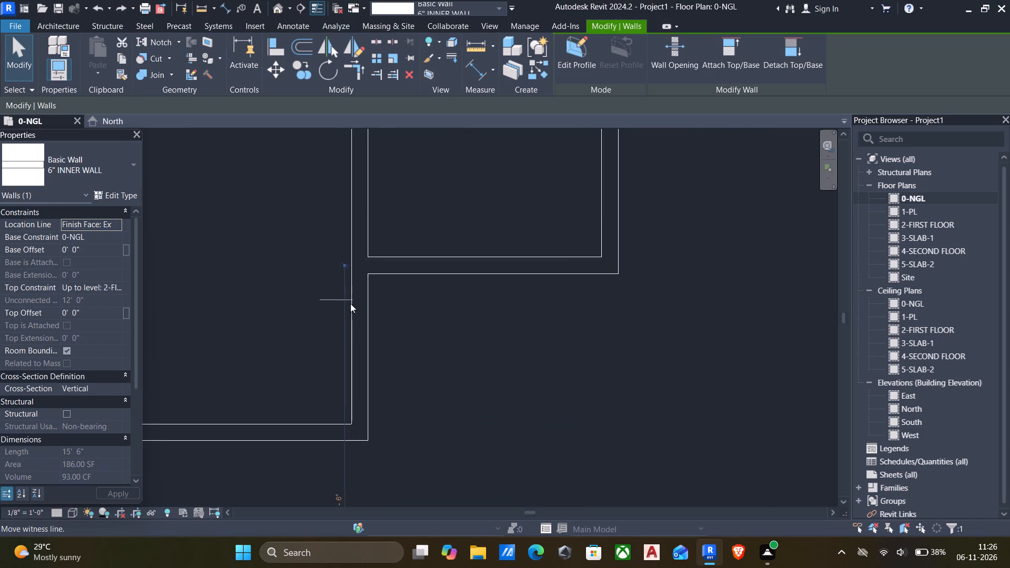
{"action": "left_click_drag", "start_coordinate": [350, 303], "coordinate": [345, 426]}
{"action": "key", "text": "Tab"}
{"action": "scroll", "coordinate": [432, 420], "scroll_direction": "down", "scroll_amount": 6}
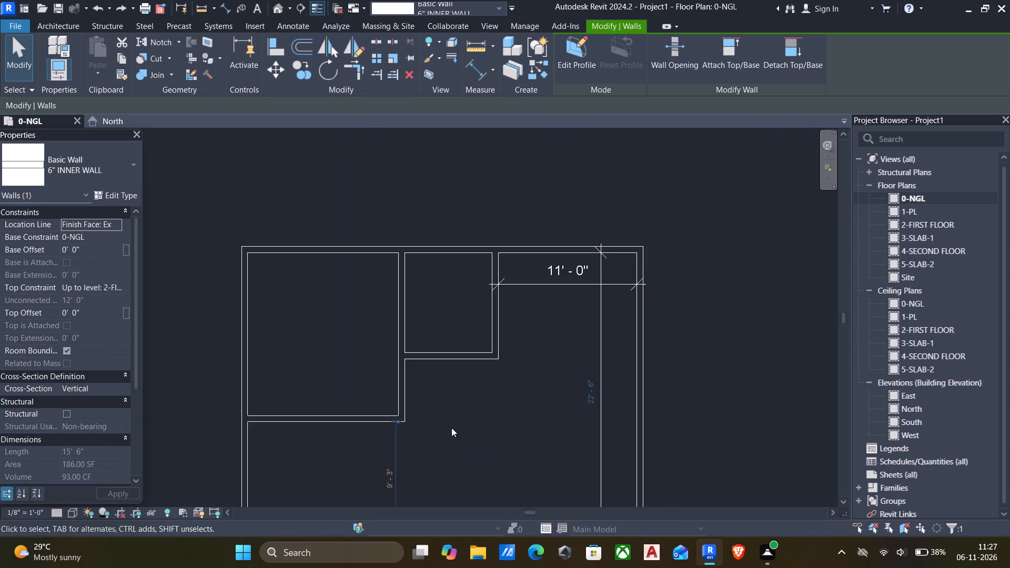
{"action": "scroll", "coordinate": [463, 363], "scroll_direction": "down", "scroll_amount": 3}
{"action": "left_click", "coordinate": [413, 444]}
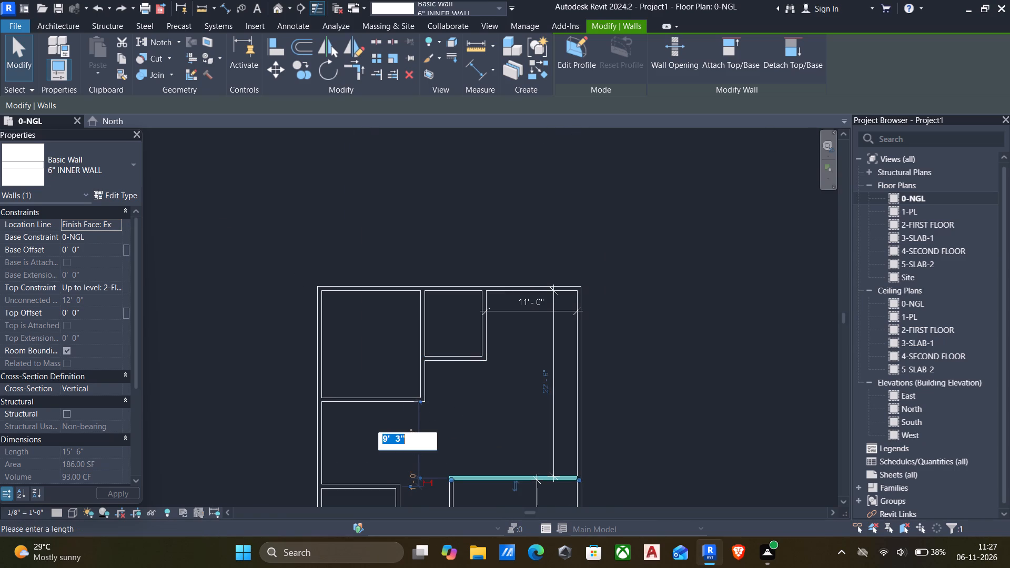
{"action": "key", "text": "3"}
{"action": "key", "text": "apostrophe"}
{"action": "key", "text": "Return"}
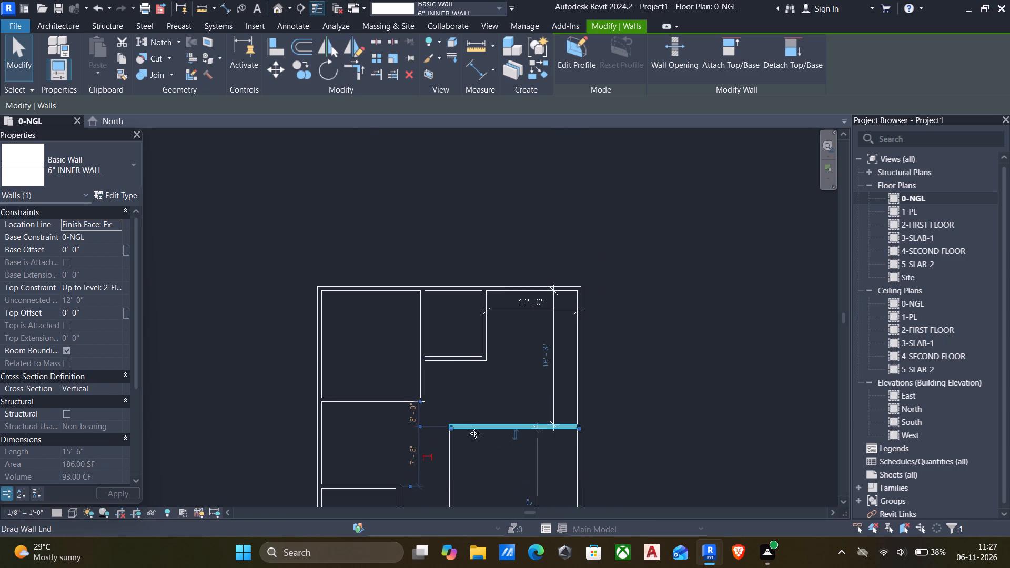
{"action": "left_click", "coordinate": [633, 420]}
Set the right-hand room's clear depth to 5' by repositioning its bottom wall.
{"action": "scroll", "coordinate": [633, 420], "scroll_direction": "down", "scroll_amount": 7}
{"action": "middle_click_drag", "start_coordinate": [631, 421], "coordinate": [552, 326]}
{"action": "scroll", "coordinate": [552, 327], "scroll_direction": "up", "scroll_amount": 6}
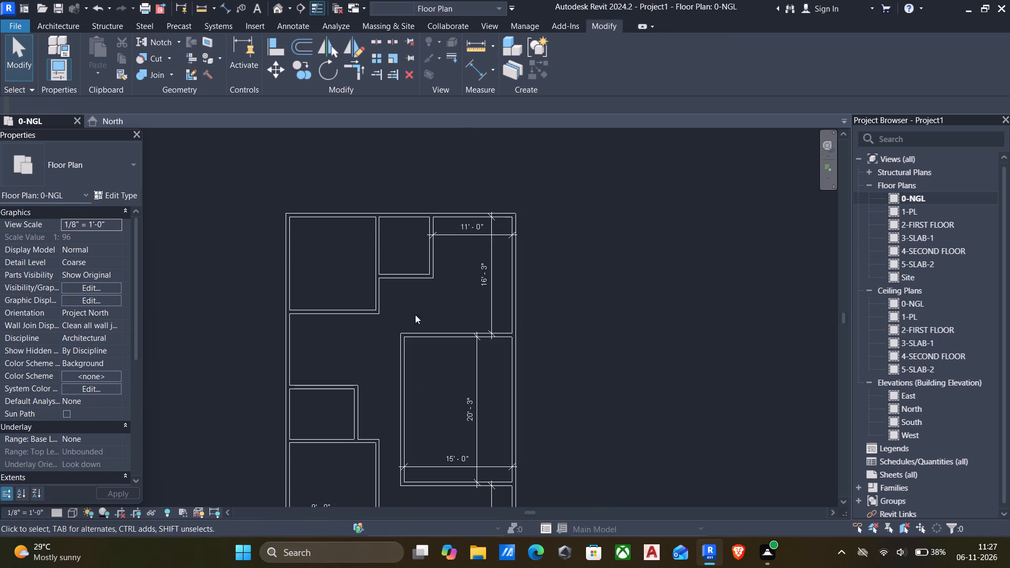
{"action": "left_click", "coordinate": [451, 481]}
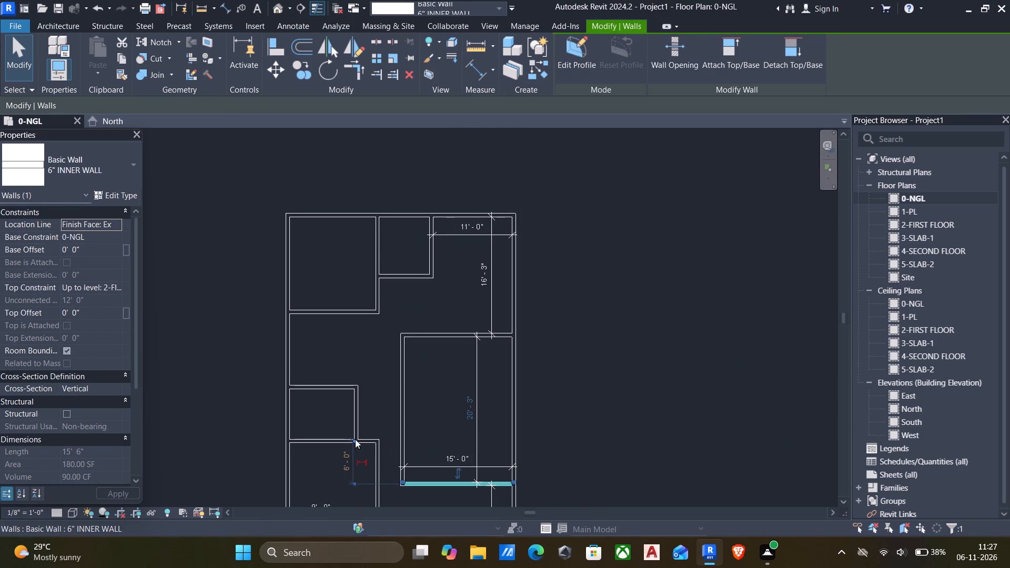
{"action": "left_click", "coordinate": [398, 423]}
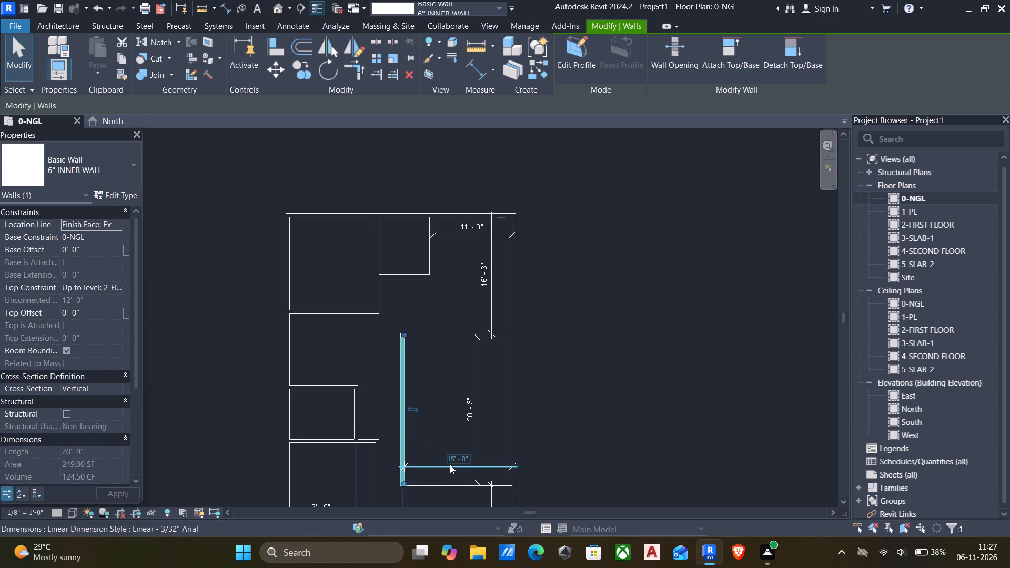
{"action": "left_click", "coordinate": [450, 489]}
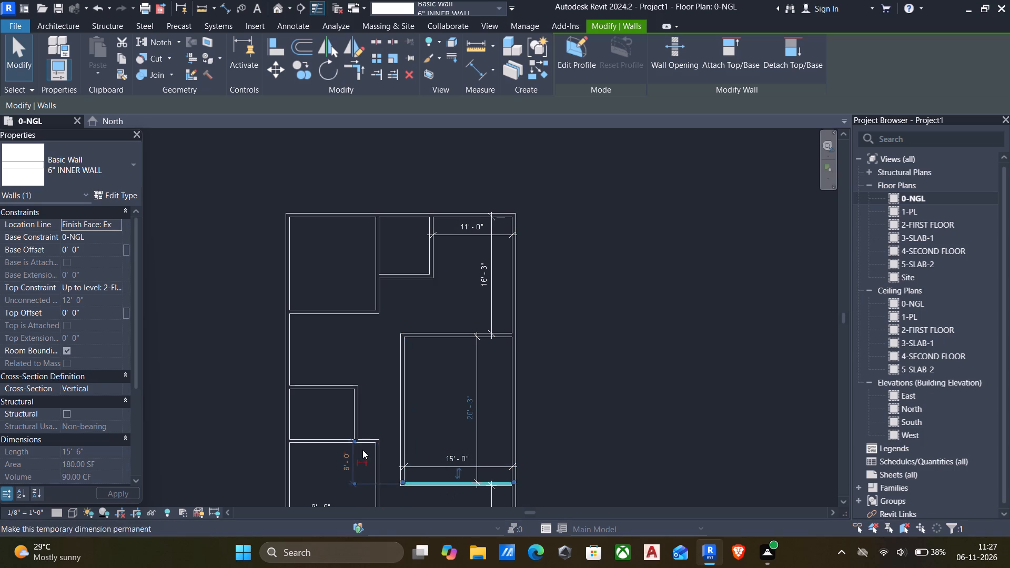
{"action": "left_click_drag", "start_coordinate": [355, 441], "coordinate": [440, 339]}
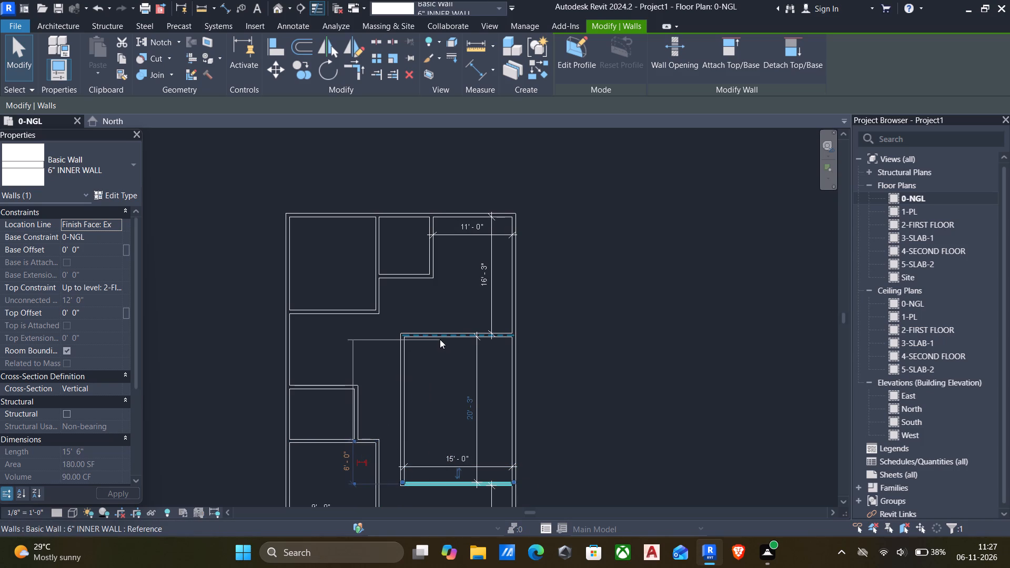
{"action": "left_click_drag", "start_coordinate": [440, 339], "coordinate": [439, 336]}
{"action": "scroll", "coordinate": [440, 339], "scroll_direction": "up", "scroll_amount": 5}
{"action": "key", "text": "Tab"}
{"action": "scroll", "coordinate": [439, 371], "scroll_direction": "down", "scroll_amount": 6}
{"action": "middle_click_drag", "start_coordinate": [421, 418], "coordinate": [442, 395]}
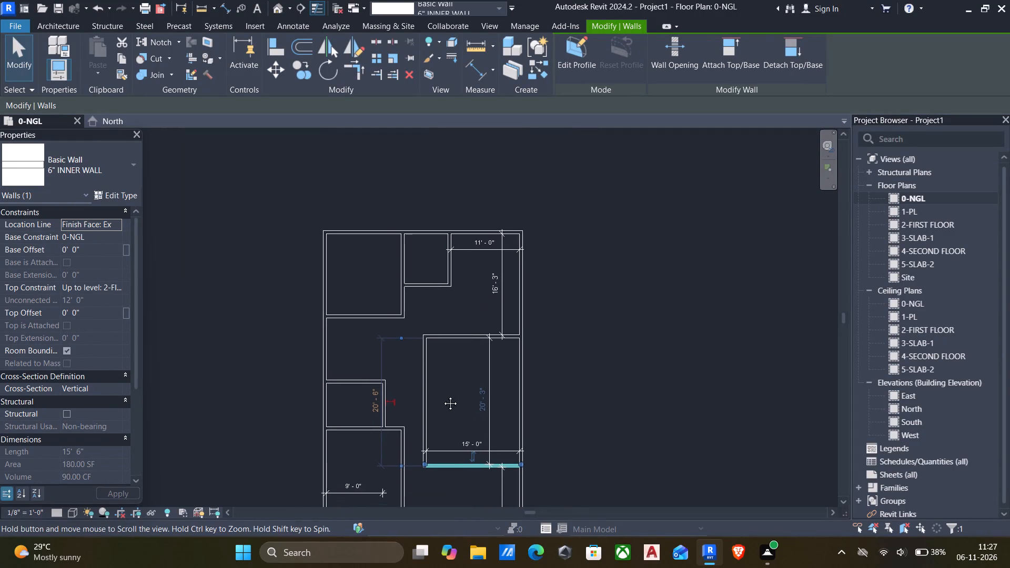
{"action": "middle_click_drag", "start_coordinate": [442, 395], "coordinate": [446, 393]}
{"action": "scroll", "coordinate": [437, 472], "scroll_direction": "up", "scroll_amount": 15}
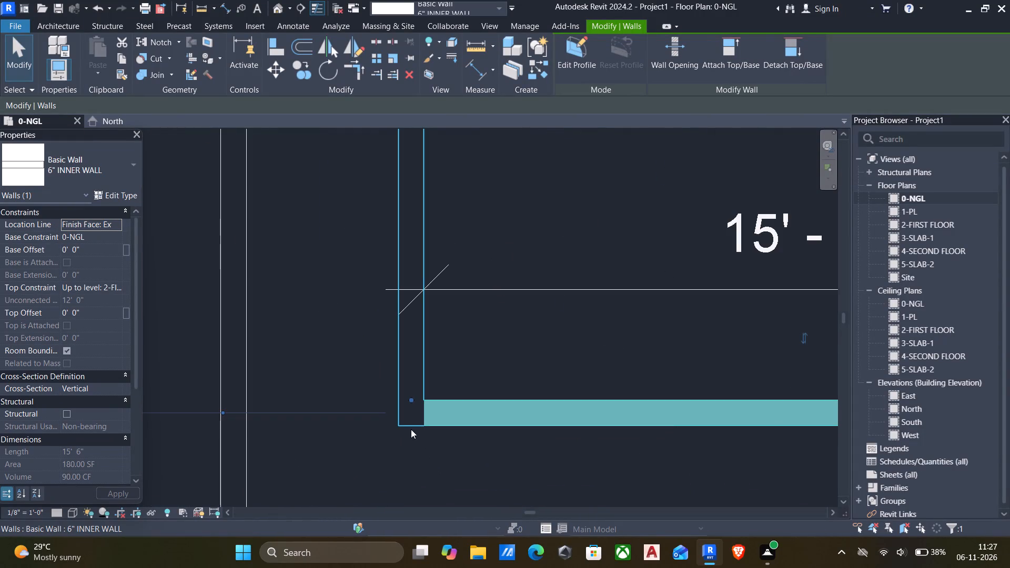
{"action": "scroll", "coordinate": [419, 403], "scroll_direction": "down", "scroll_amount": 7}
{"action": "scroll", "coordinate": [478, 423], "scroll_direction": "down", "scroll_amount": 5}
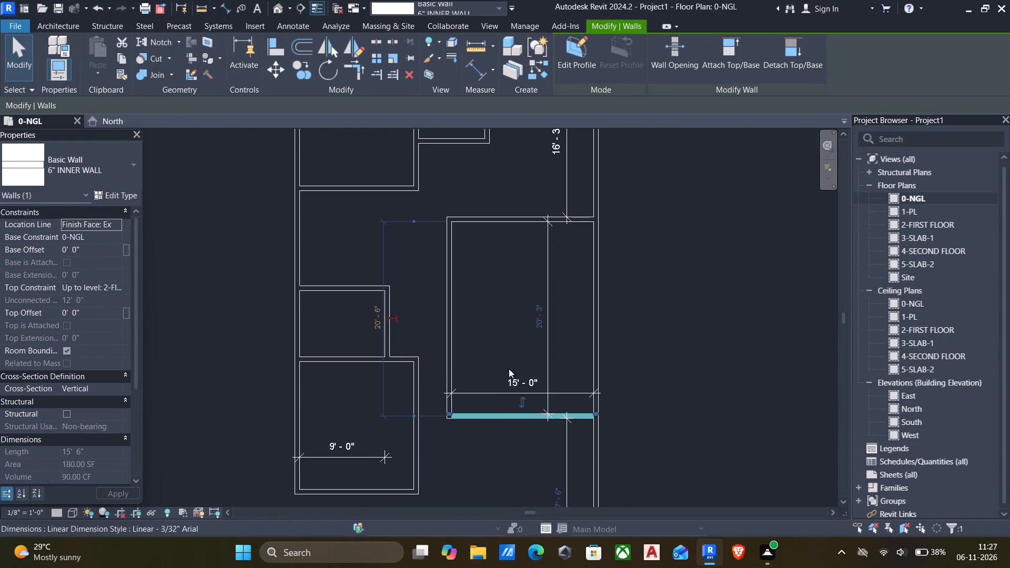
{"action": "left_click", "coordinate": [536, 324]}
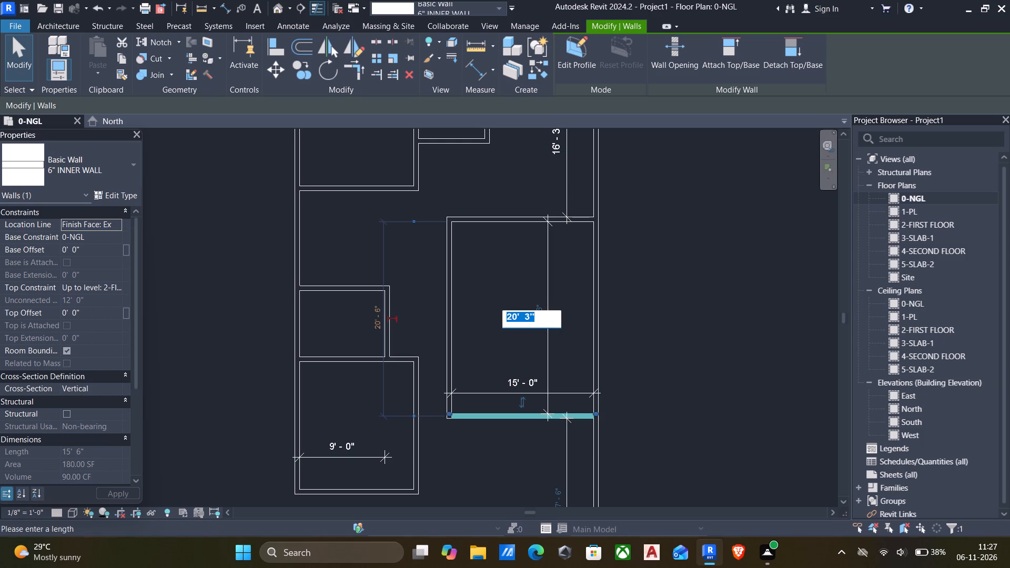
{"action": "type", "text": "5'"}
{"action": "key", "text": "Return"}
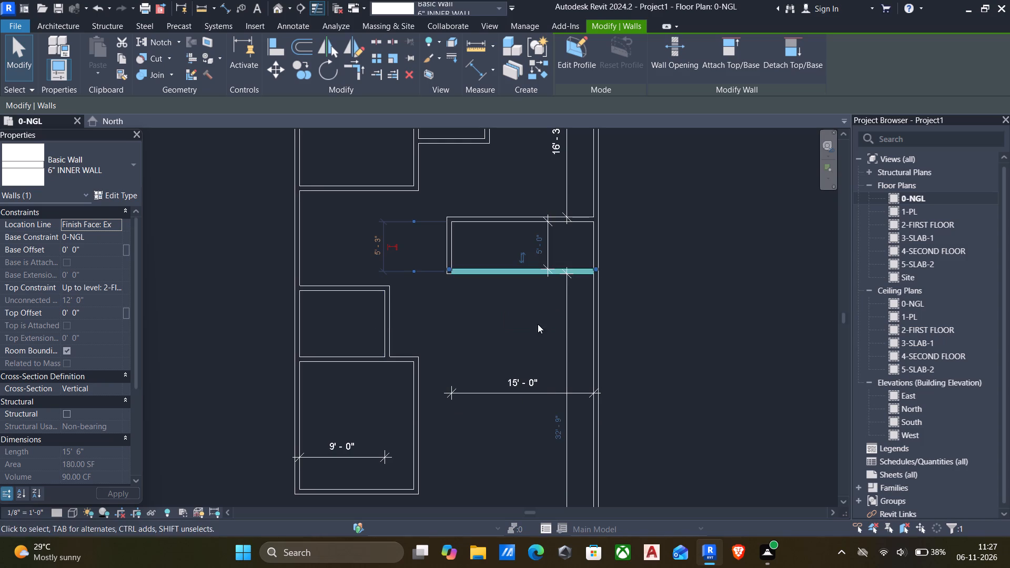
{"action": "left_click", "coordinate": [705, 356]}
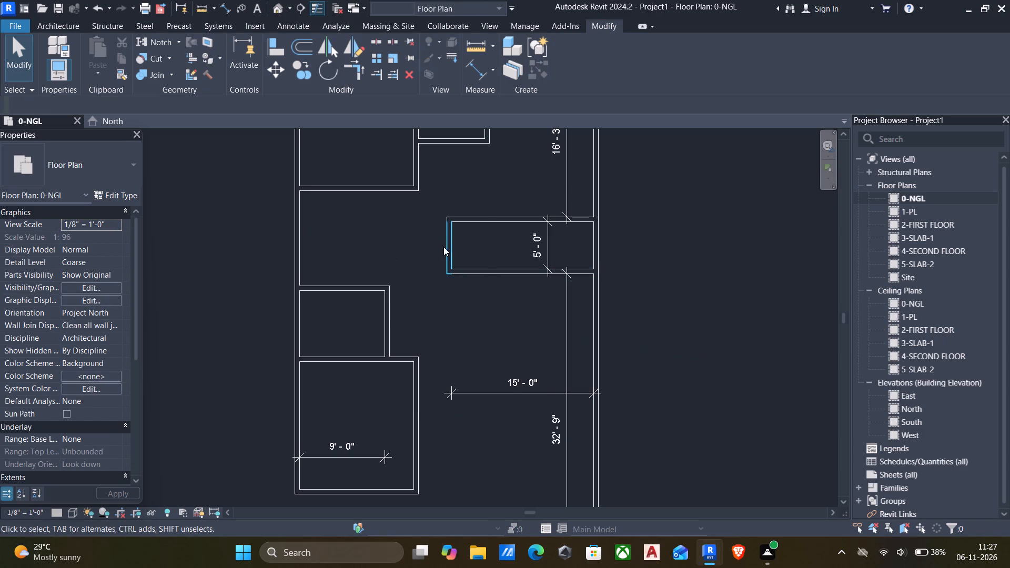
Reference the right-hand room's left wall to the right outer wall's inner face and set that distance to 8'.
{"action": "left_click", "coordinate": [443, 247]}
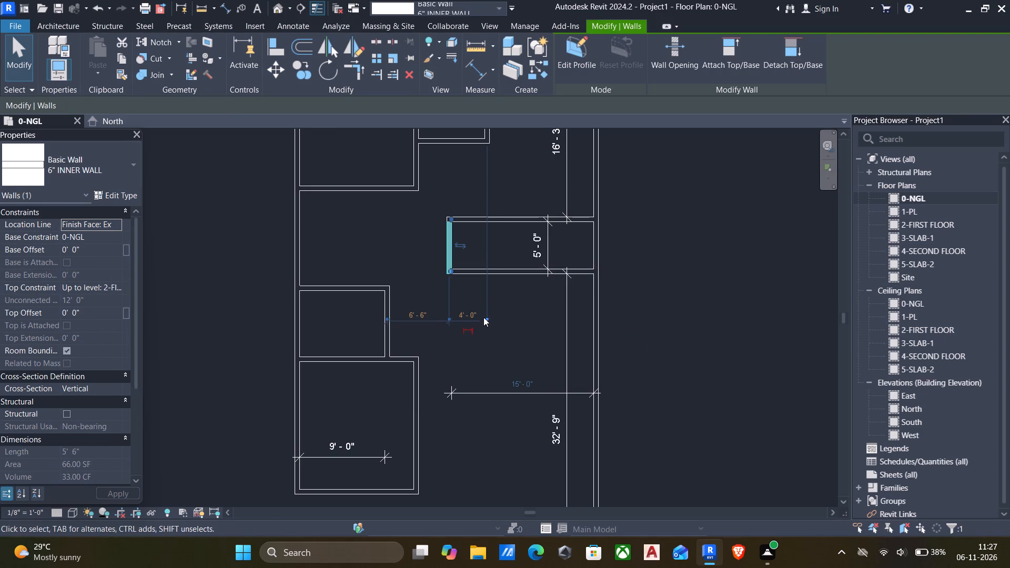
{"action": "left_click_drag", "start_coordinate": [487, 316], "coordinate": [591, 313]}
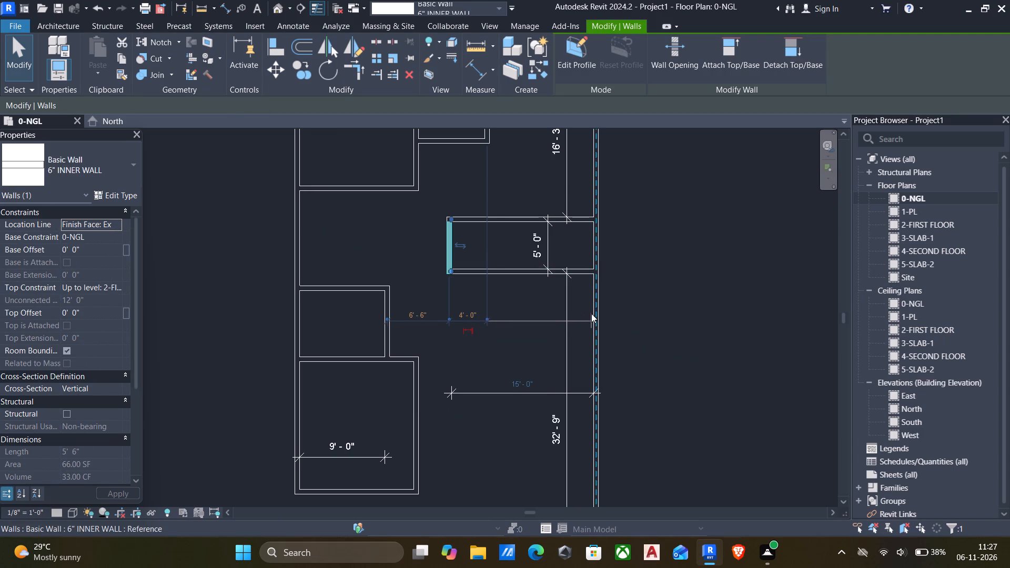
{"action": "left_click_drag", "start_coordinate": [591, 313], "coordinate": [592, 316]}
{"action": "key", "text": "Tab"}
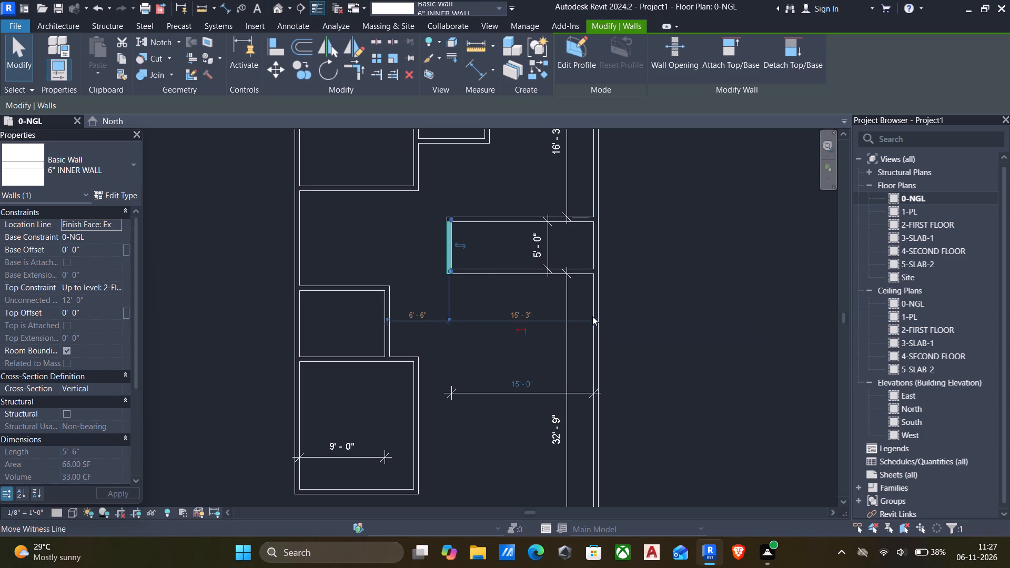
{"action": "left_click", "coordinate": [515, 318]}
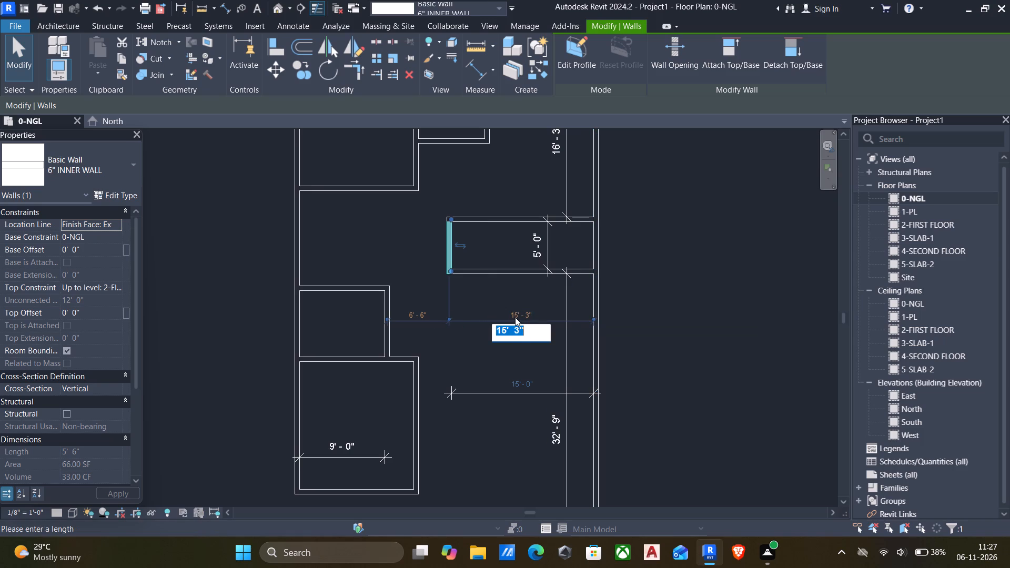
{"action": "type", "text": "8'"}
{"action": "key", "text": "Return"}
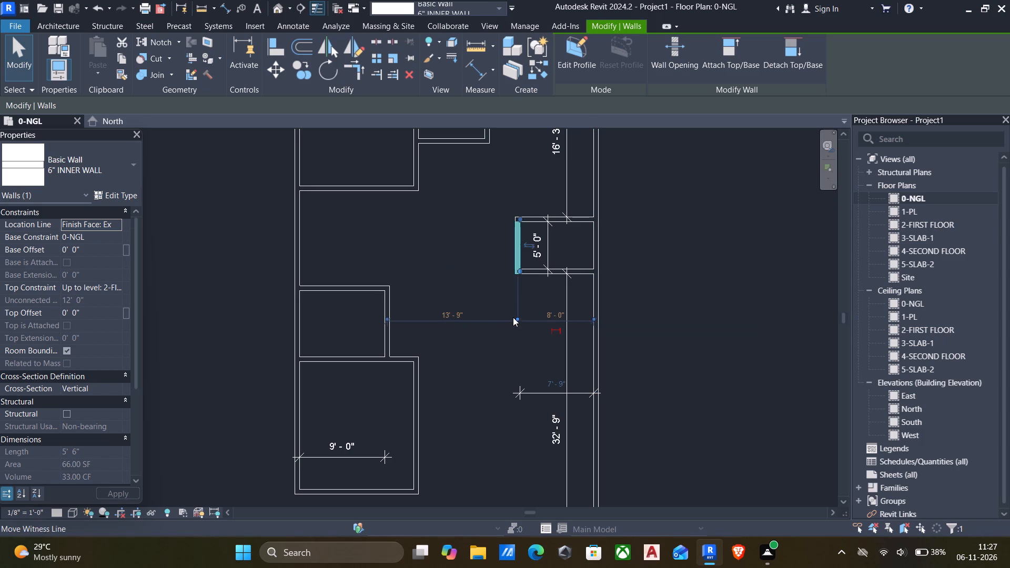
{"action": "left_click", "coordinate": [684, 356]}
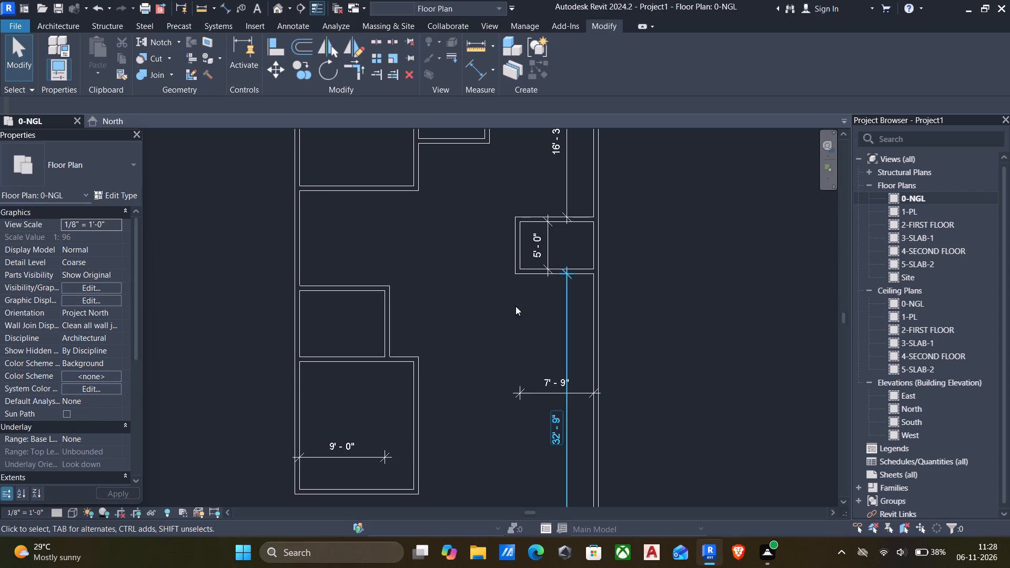
Set the distance between the right-hand room's left wall and the right outer wall to 11'.
{"action": "scroll", "coordinate": [529, 351], "scroll_direction": "down", "scroll_amount": 6}
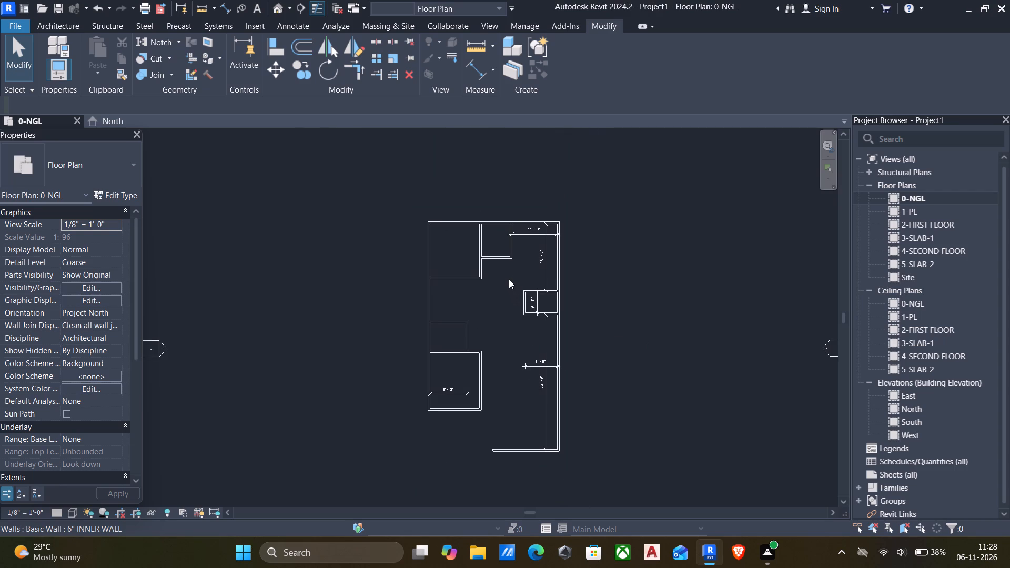
{"action": "scroll", "coordinate": [544, 307], "scroll_direction": "up", "scroll_amount": 4}
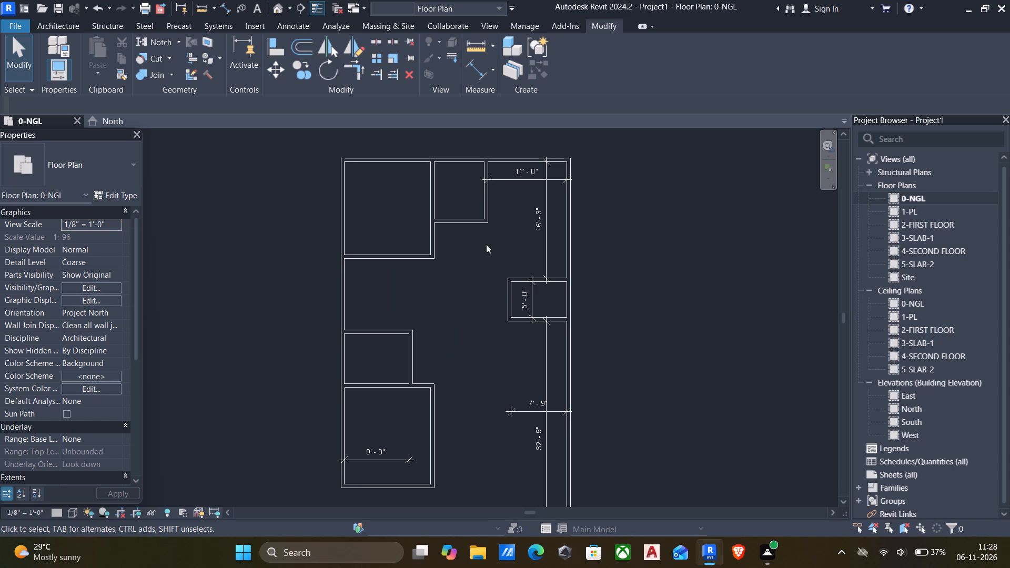
{"action": "left_click", "coordinate": [509, 301]}
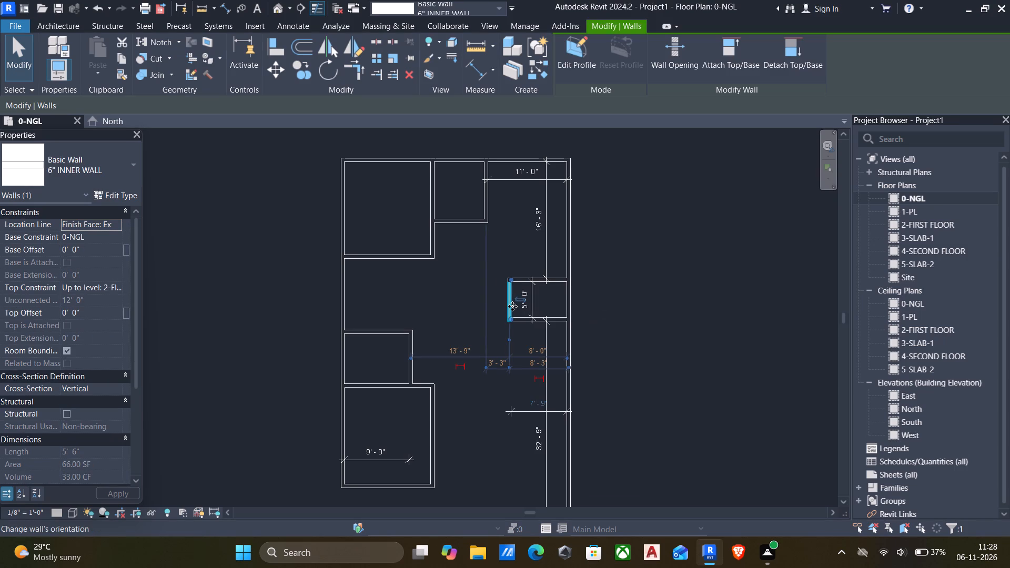
{"action": "left_click", "coordinate": [538, 351]}
{"action": "type", "text": "11'"}
{"action": "key", "text": "Return"}
{"action": "left_click", "coordinate": [630, 348]}
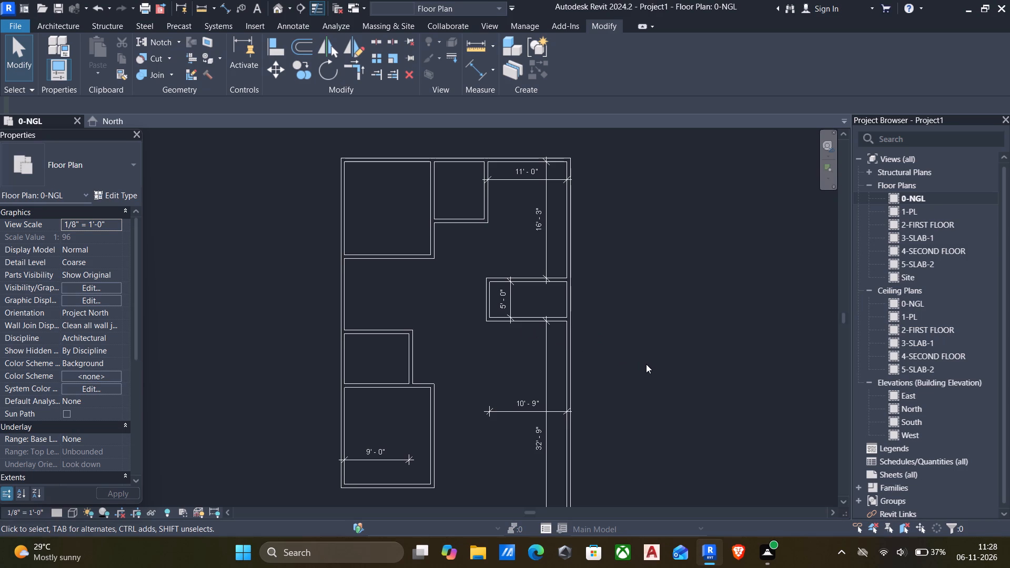
Move the open-ended bottom wall so it lies 16' below the right-hand room's bottom wall.
{"action": "scroll", "coordinate": [646, 364], "scroll_direction": "down", "scroll_amount": 3}
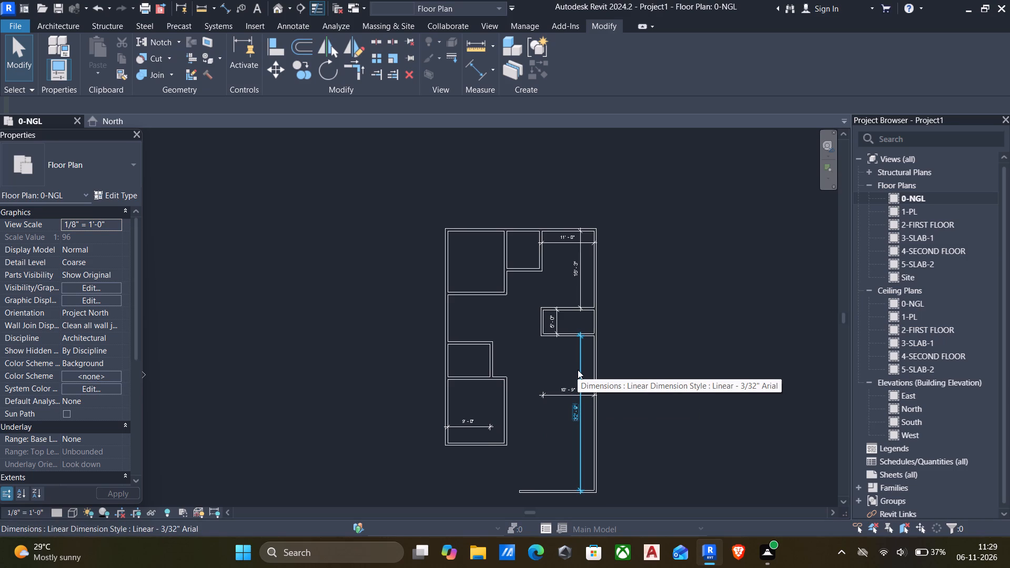
{"action": "left_click", "coordinate": [585, 489]}
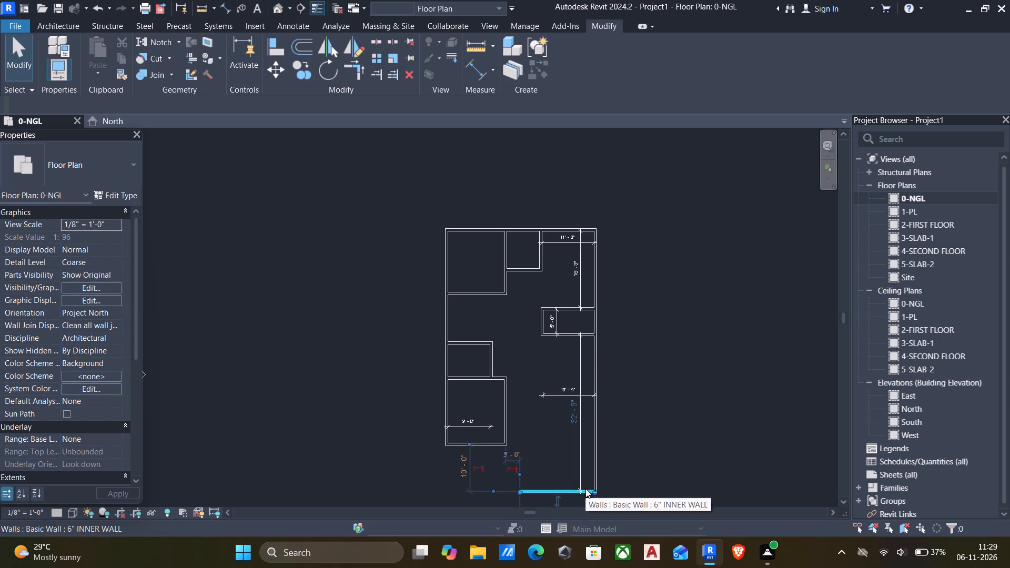
{"action": "left_click", "coordinate": [571, 412]}
{"action": "type", "text": "16'"}
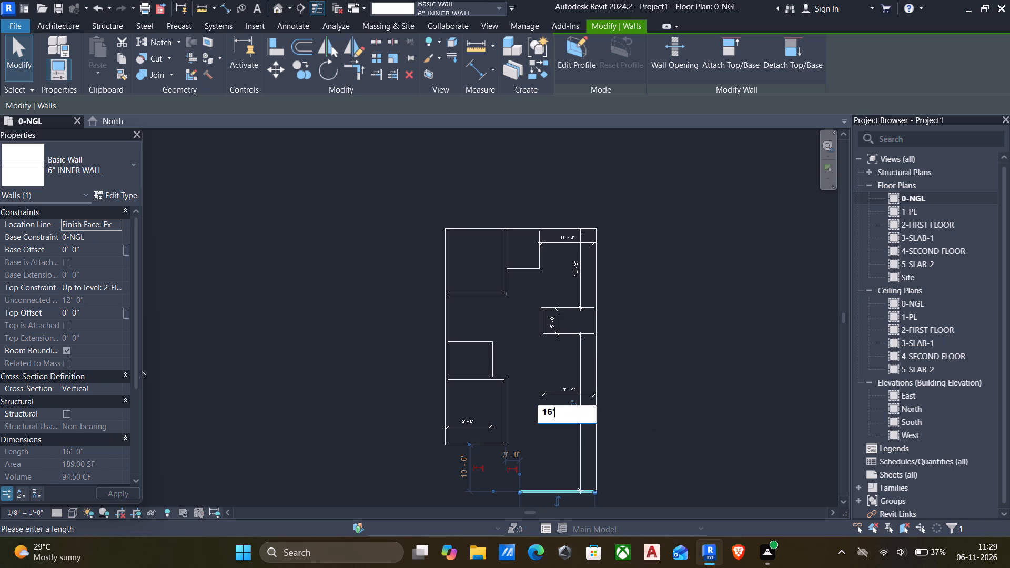
{"action": "key", "text": "Return"}
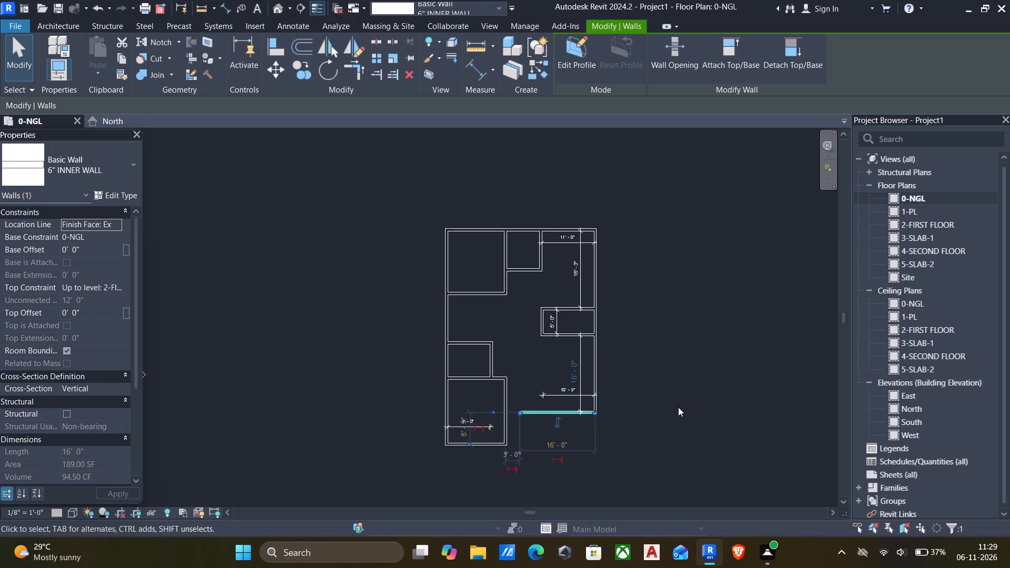
{"action": "left_click", "coordinate": [678, 407]}
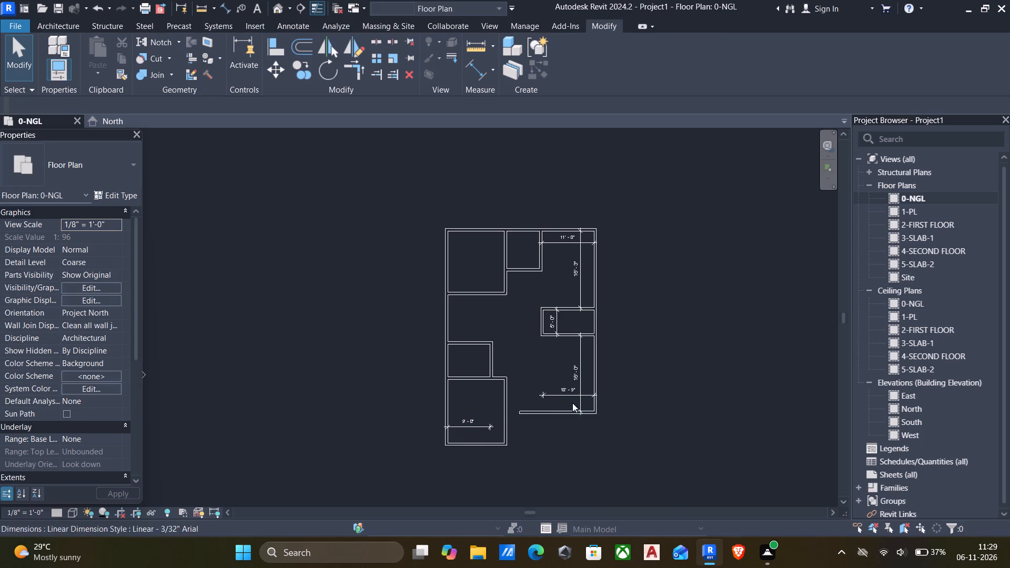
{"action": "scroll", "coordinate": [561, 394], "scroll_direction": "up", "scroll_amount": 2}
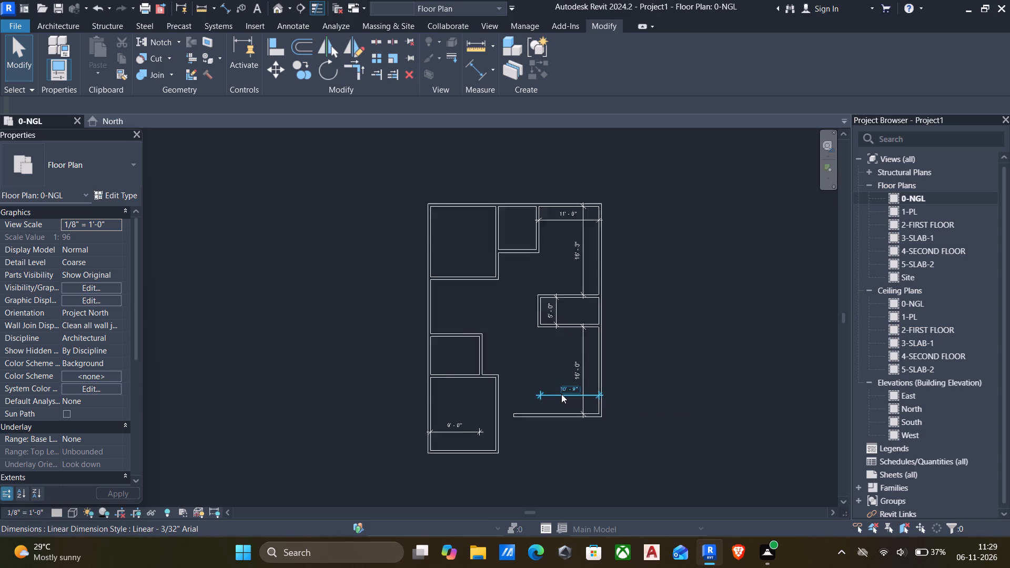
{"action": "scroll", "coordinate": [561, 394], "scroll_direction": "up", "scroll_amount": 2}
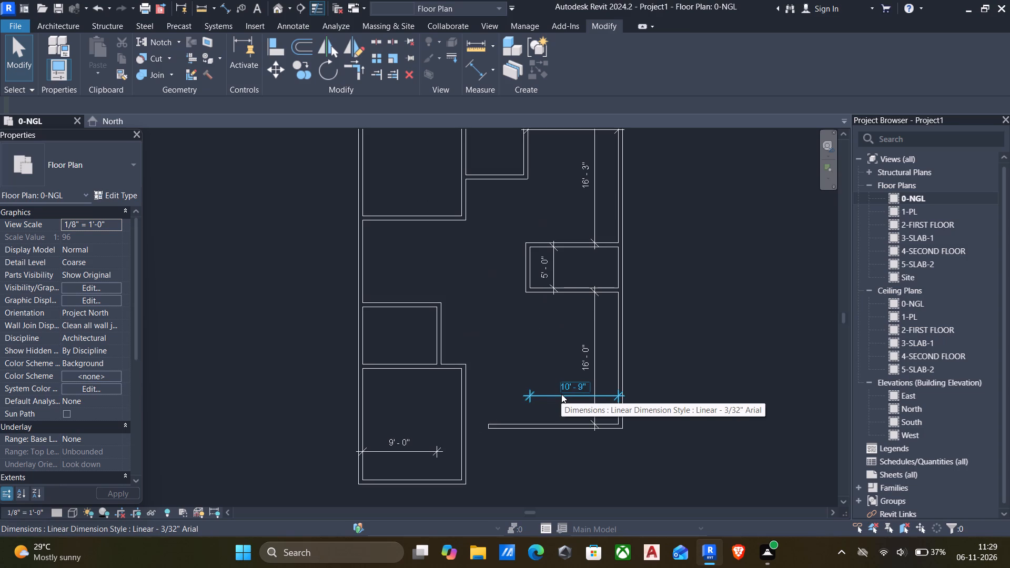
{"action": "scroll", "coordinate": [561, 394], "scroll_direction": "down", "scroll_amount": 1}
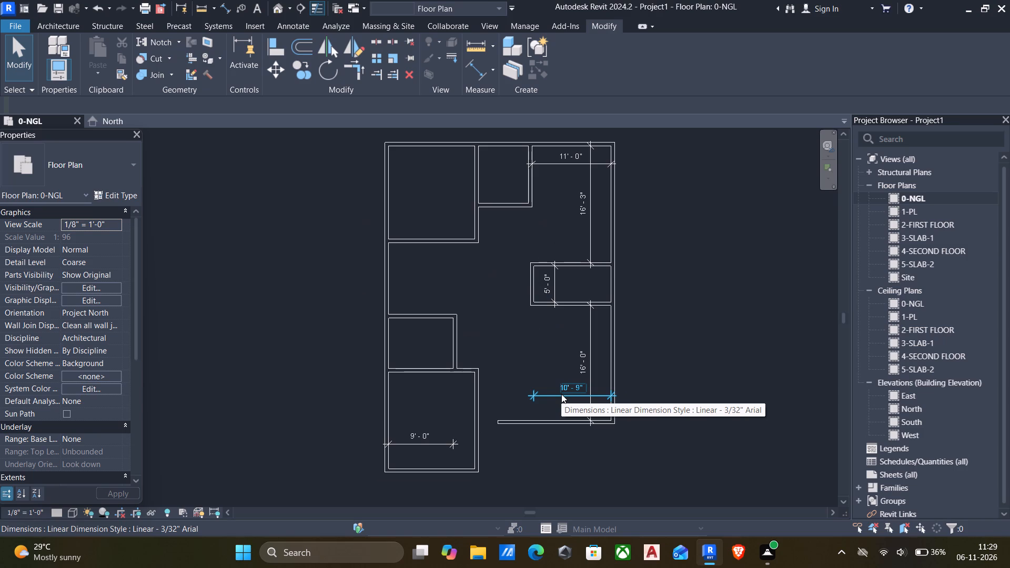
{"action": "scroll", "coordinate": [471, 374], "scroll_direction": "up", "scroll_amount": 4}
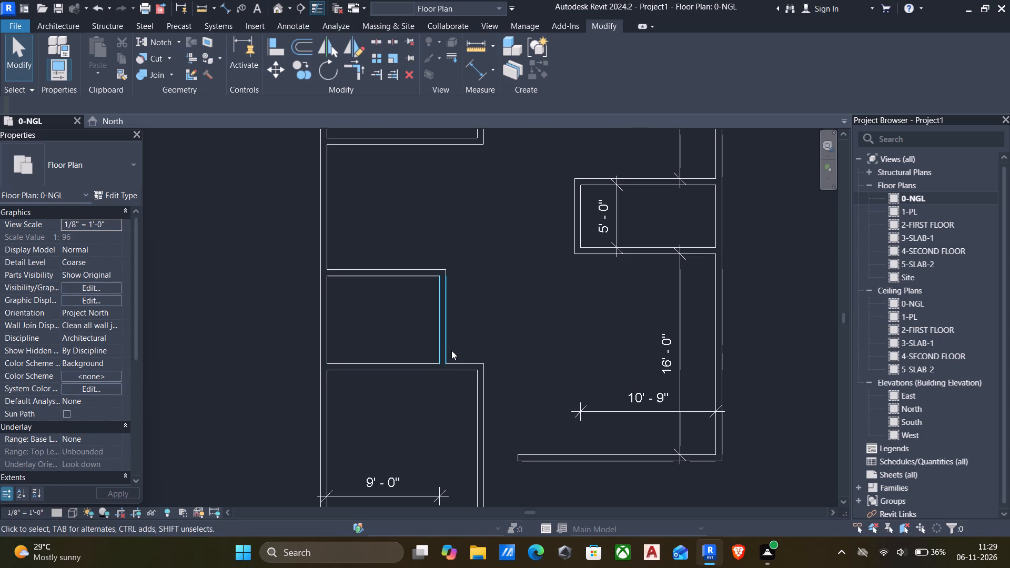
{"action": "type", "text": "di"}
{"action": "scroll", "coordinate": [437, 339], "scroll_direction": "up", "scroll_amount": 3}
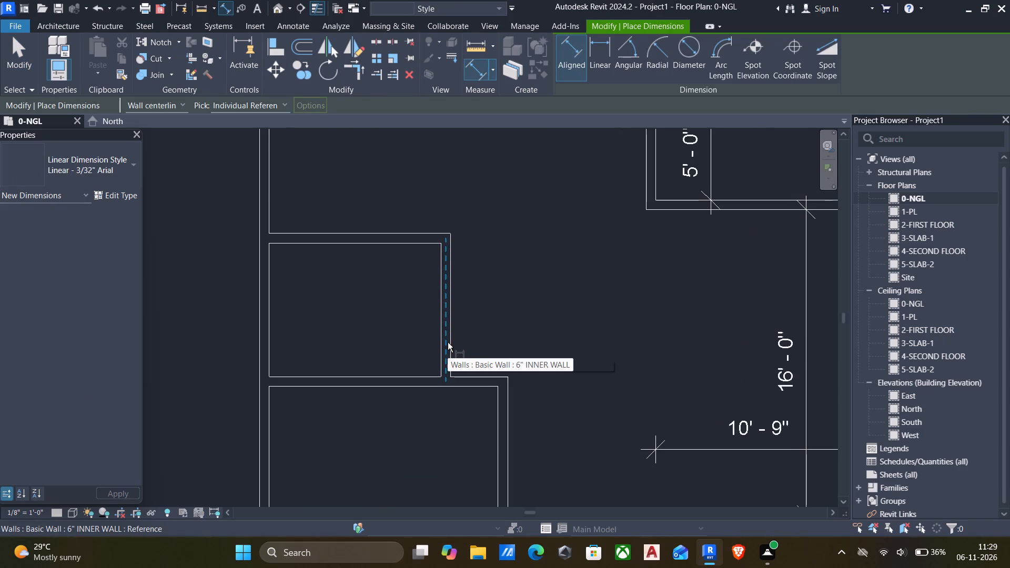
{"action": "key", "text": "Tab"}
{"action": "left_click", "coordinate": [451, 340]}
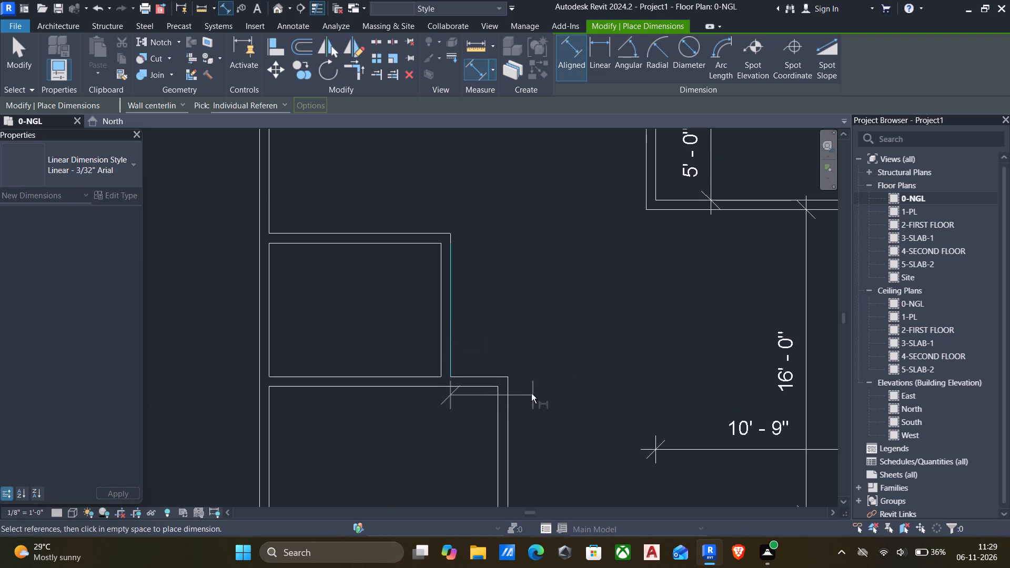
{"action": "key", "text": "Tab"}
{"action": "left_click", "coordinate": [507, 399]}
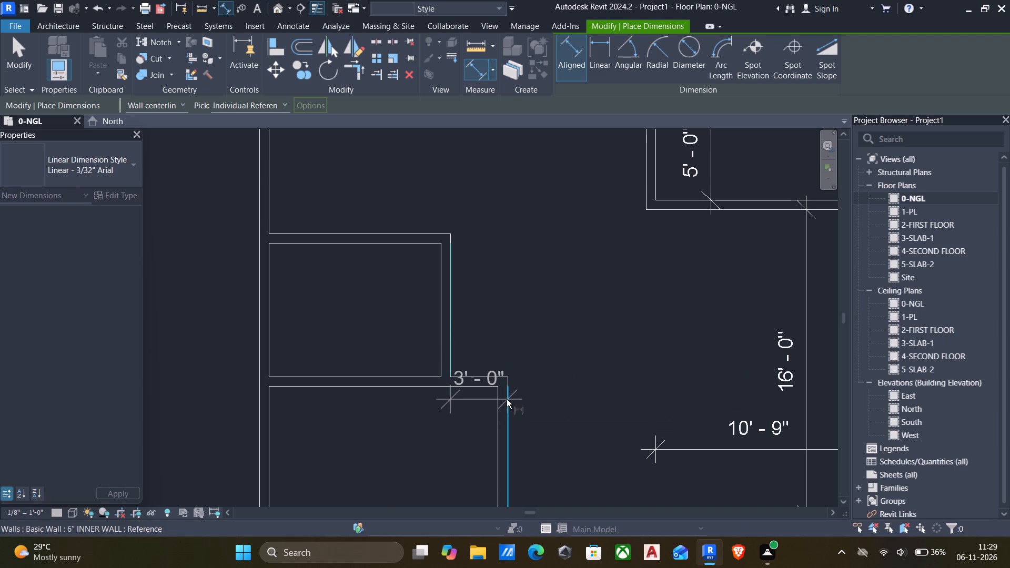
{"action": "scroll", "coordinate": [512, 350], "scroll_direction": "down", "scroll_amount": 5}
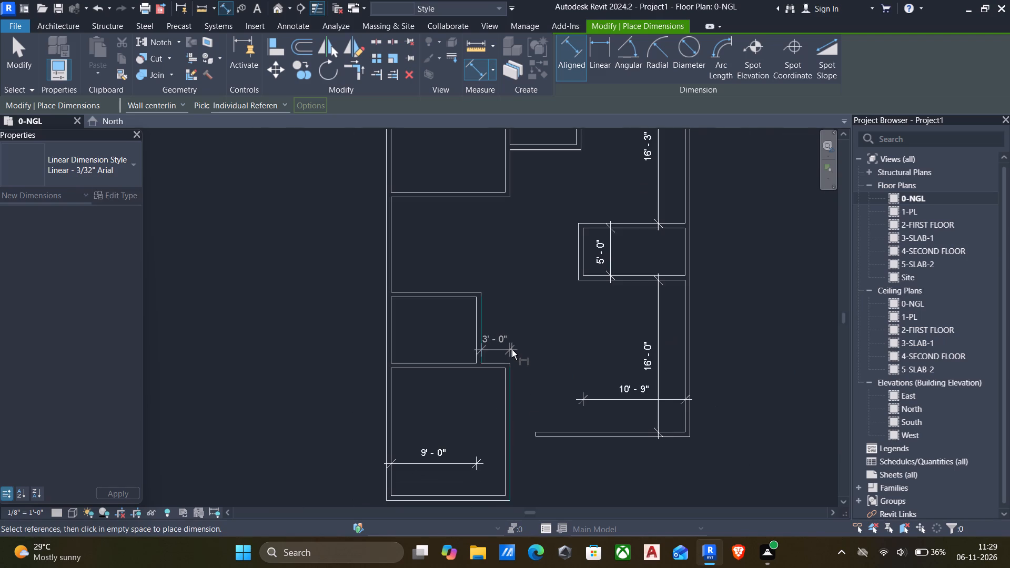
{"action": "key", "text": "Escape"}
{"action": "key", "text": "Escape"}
Select the lower-left room's right wall and shift its temporary dimension reference from the wall's centre to its inner face.
{"action": "scroll", "coordinate": [493, 394], "scroll_direction": "down", "scroll_amount": 2}
{"action": "left_click", "coordinate": [505, 428]}
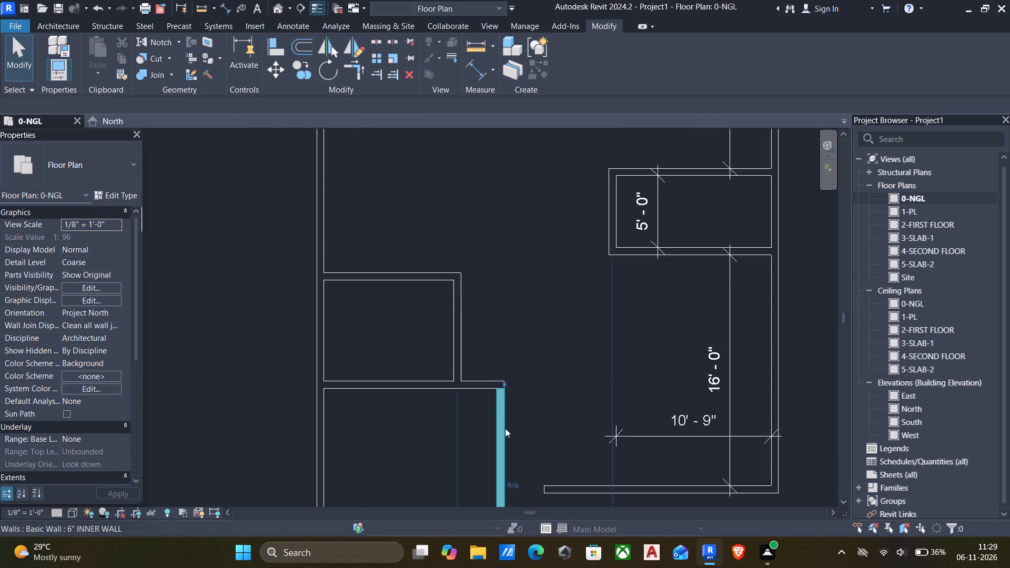
{"action": "scroll", "coordinate": [510, 426], "scroll_direction": "down", "scroll_amount": 6}
{"action": "middle_click_drag", "start_coordinate": [491, 451], "coordinate": [494, 367]}
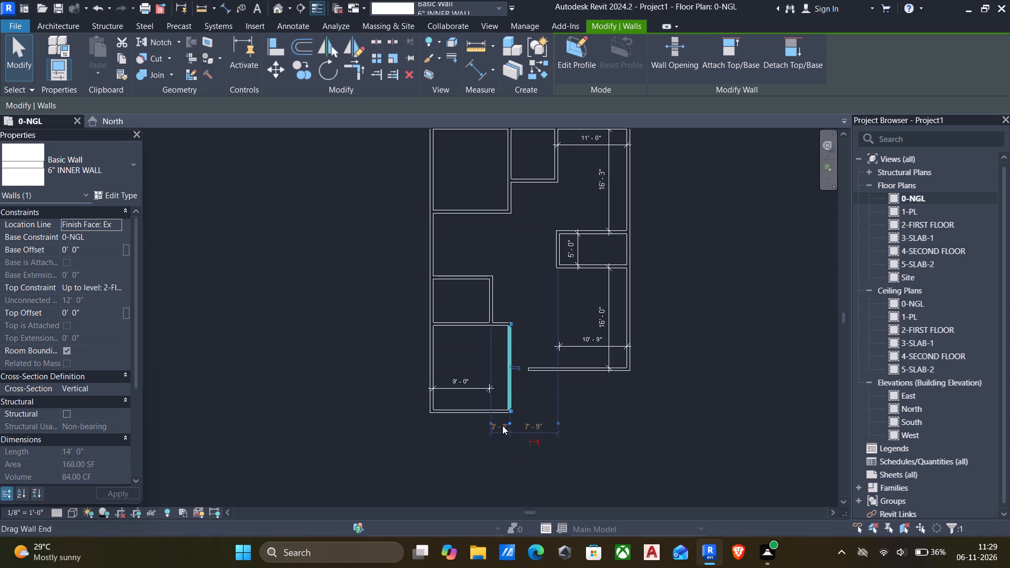
{"action": "left_click", "coordinate": [503, 428]}
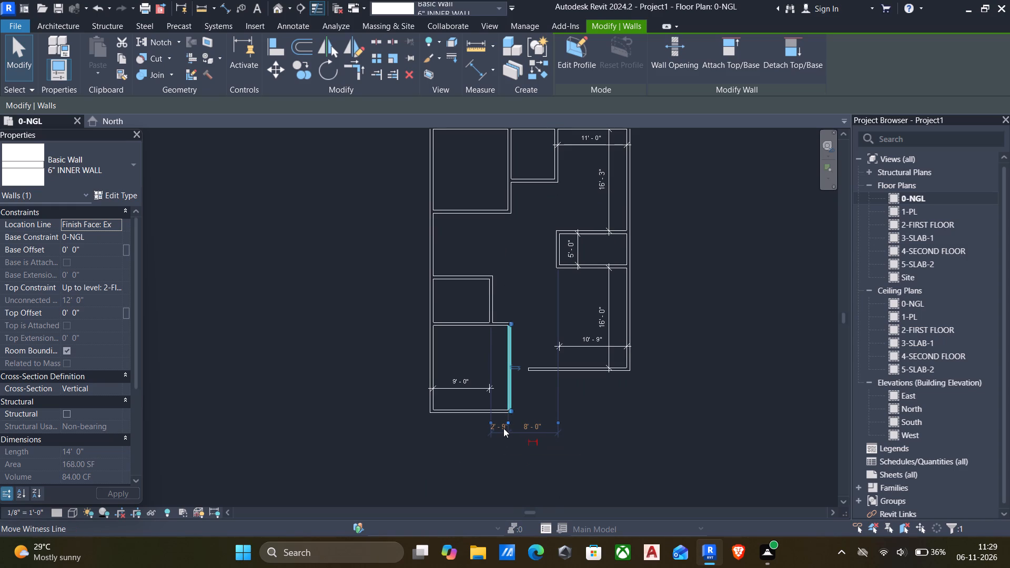
{"action": "scroll", "coordinate": [501, 425], "scroll_direction": "up", "scroll_amount": 4}
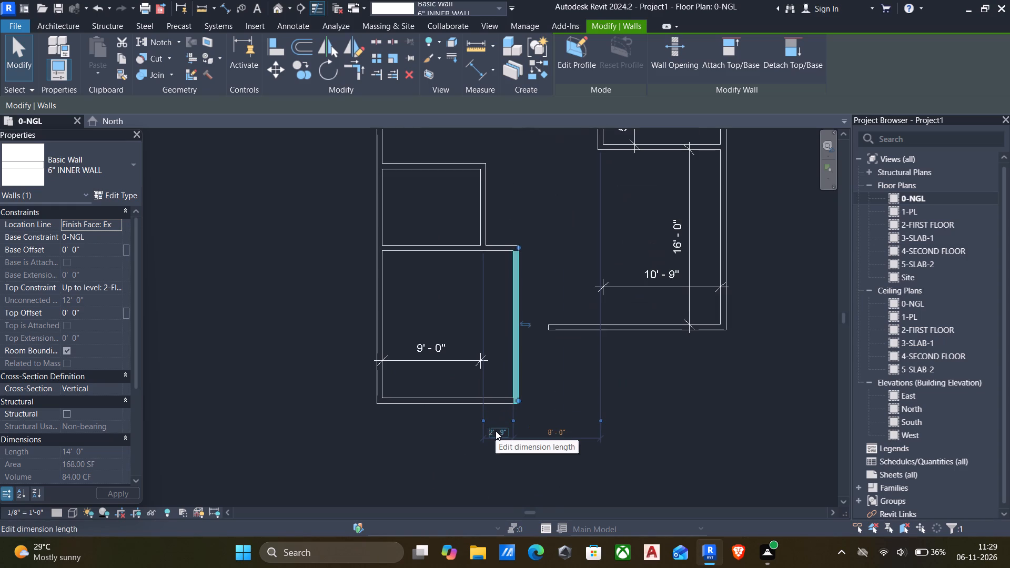
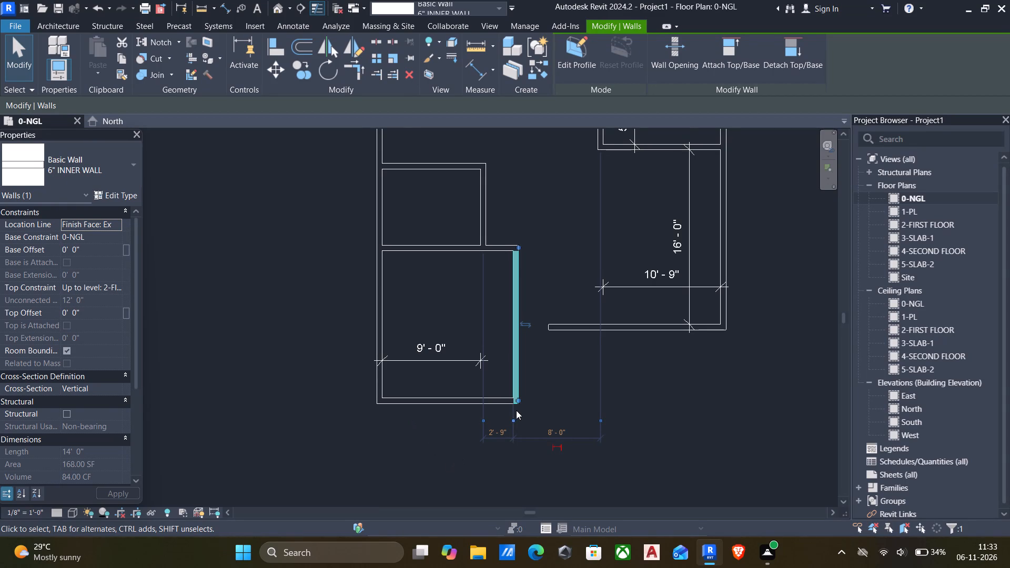
Extend the open end of the bottom wall until it meets the lower-left room's right wall.
{"action": "scroll", "coordinate": [517, 410], "scroll_direction": "down", "scroll_amount": 2}
{"action": "middle_click_drag", "start_coordinate": [544, 404], "coordinate": [340, 391]}
{"action": "left_click", "coordinate": [456, 390]}
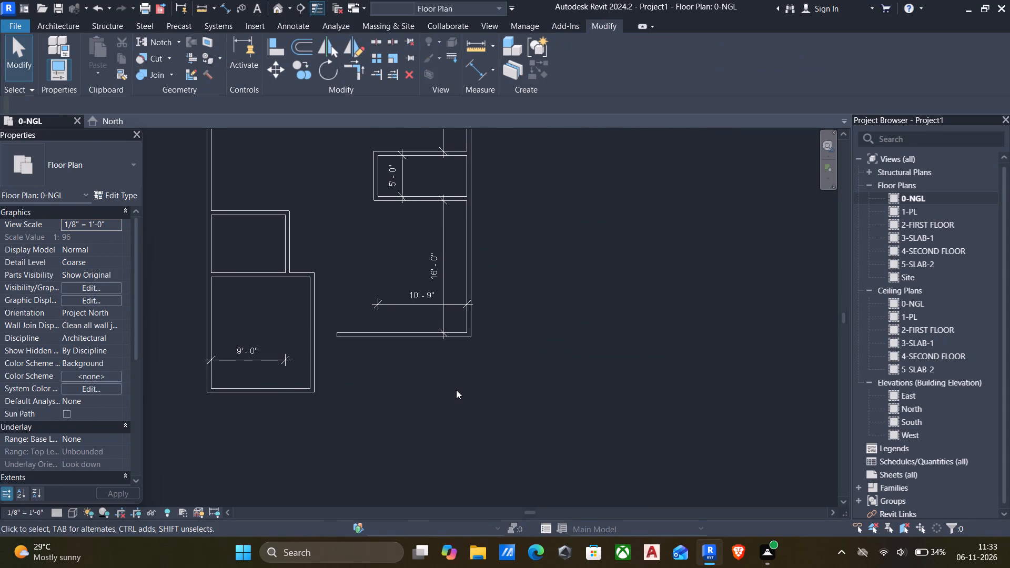
{"action": "scroll", "coordinate": [347, 339], "scroll_direction": "up", "scroll_amount": 1}
{"action": "left_click", "coordinate": [340, 336]}
{"action": "scroll", "coordinate": [335, 334], "scroll_direction": "up", "scroll_amount": 1}
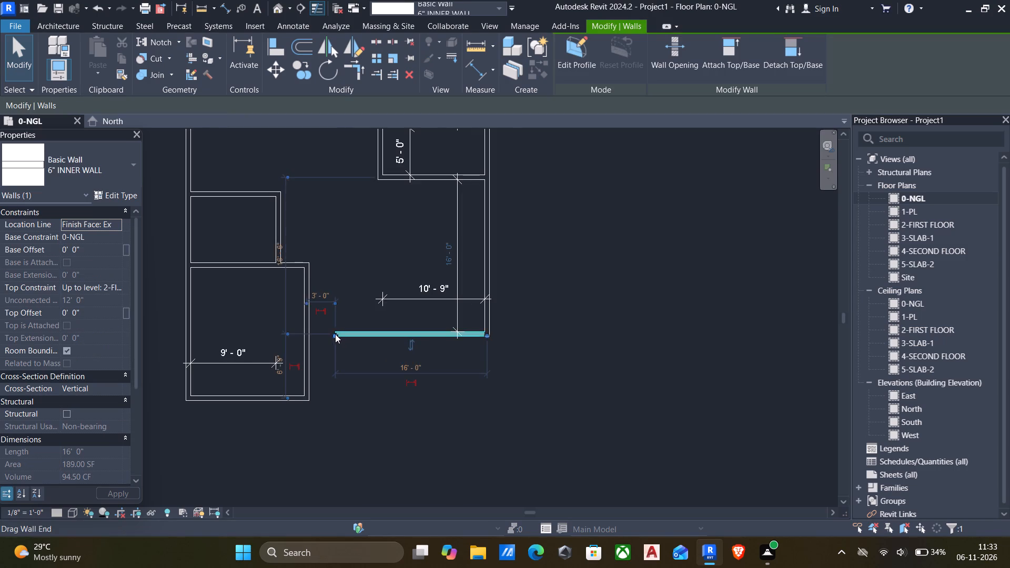
{"action": "scroll", "coordinate": [335, 334], "scroll_direction": "up", "scroll_amount": 2}
{"action": "left_click_drag", "start_coordinate": [333, 337], "coordinate": [299, 338]}
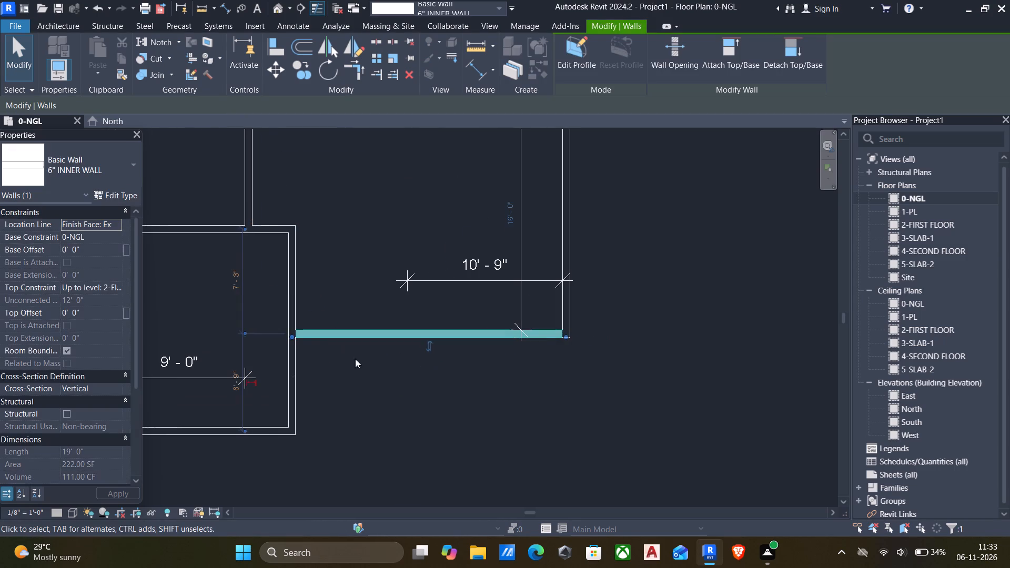
{"action": "scroll", "coordinate": [372, 381], "scroll_direction": "down", "scroll_amount": 4}
{"action": "left_click", "coordinate": [378, 396]}
Select all linear dimension instances in the floor plan and delete them.
{"action": "scroll", "coordinate": [464, 391], "scroll_direction": "down", "scroll_amount": 1}
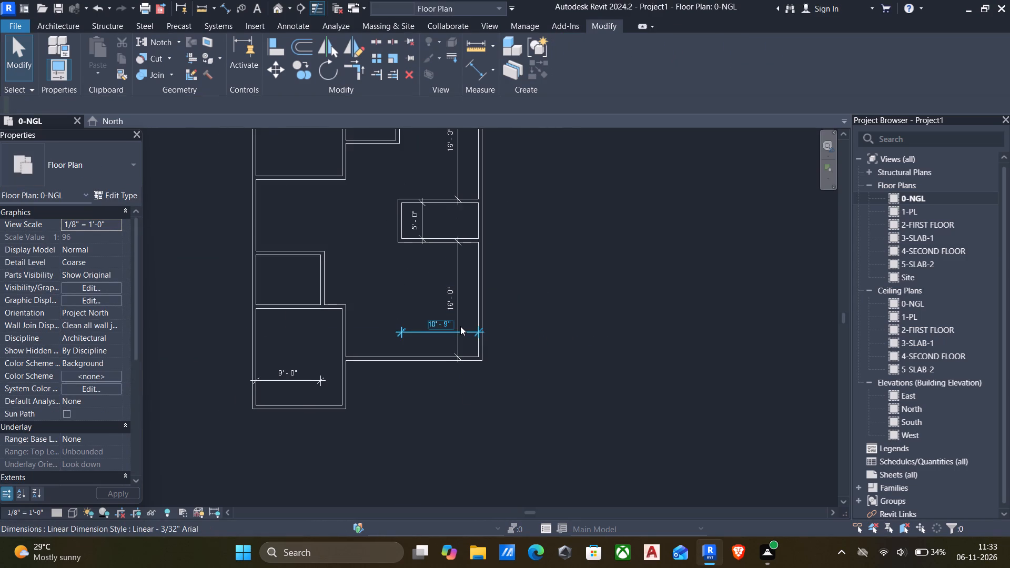
{"action": "left_click", "coordinate": [458, 324]}
{"action": "key", "text": "s"}
{"action": "key", "text": "a"}
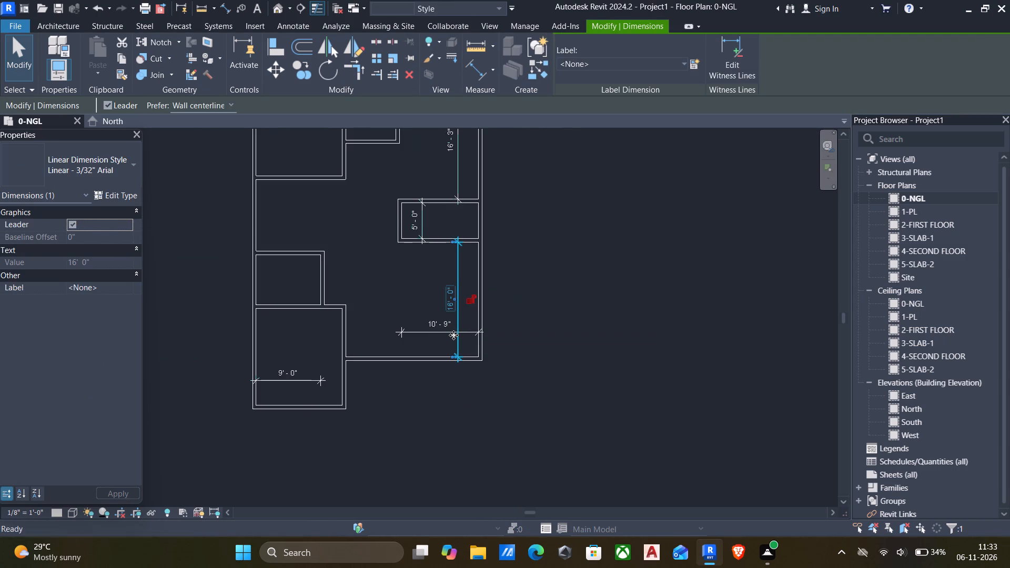
{"action": "key", "text": "Delete"}
{"action": "scroll", "coordinate": [458, 343], "scroll_direction": "down", "scroll_amount": 4}
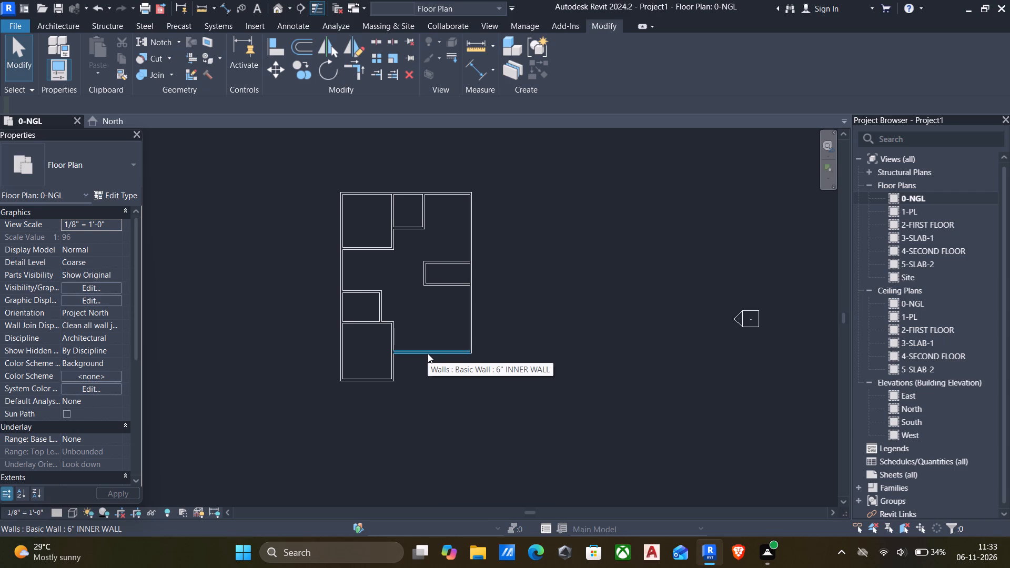
Select the upper-left room's bottom wall and move its temporary dimension reference to the top outer wall's inner face.
{"action": "left_click", "coordinate": [365, 245]}
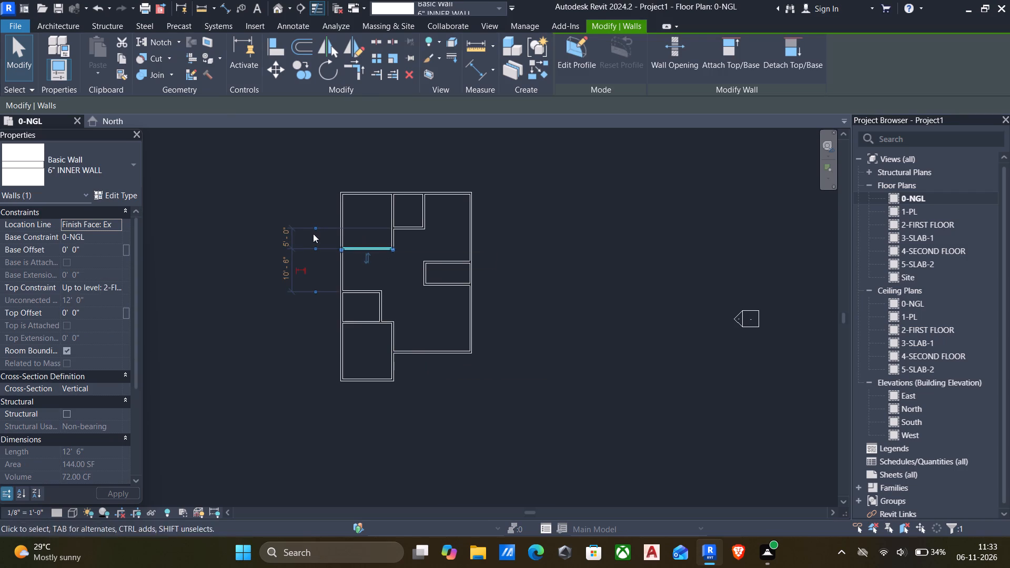
{"action": "left_click_drag", "start_coordinate": [317, 229], "coordinate": [348, 202]}
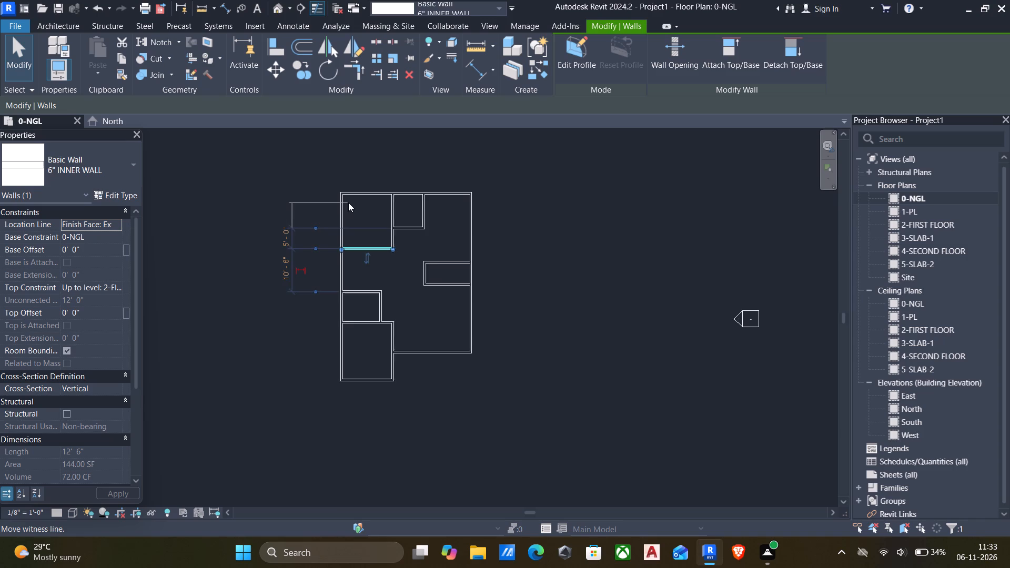
{"action": "left_click_drag", "start_coordinate": [348, 202], "coordinate": [366, 188]}
{"action": "scroll", "coordinate": [349, 202], "scroll_direction": "up", "scroll_amount": 4}
{"action": "key", "text": "Tab"}
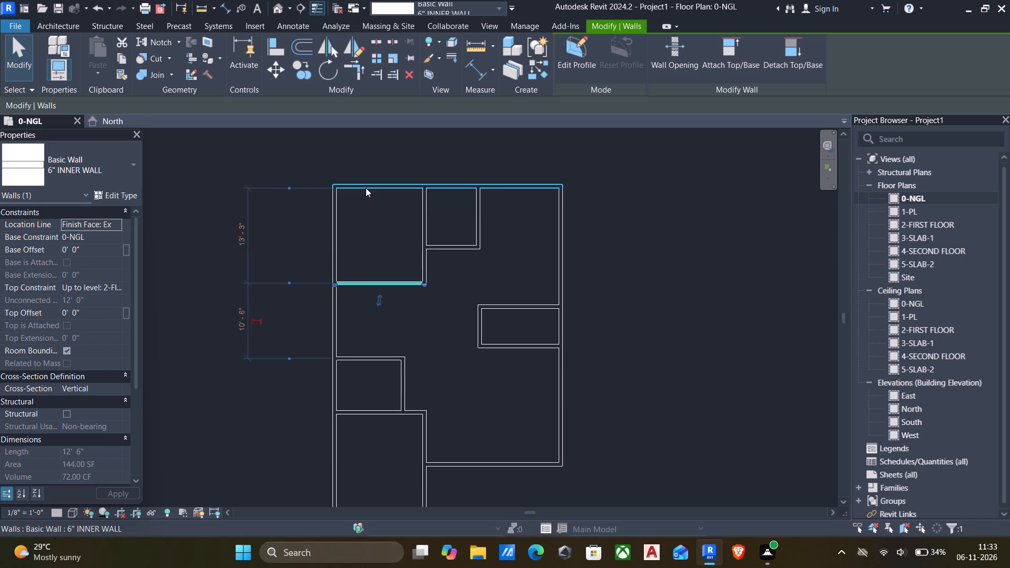
{"action": "scroll", "coordinate": [317, 216], "scroll_direction": "down", "scroll_amount": 1}
{"action": "key", "text": "Escape"}
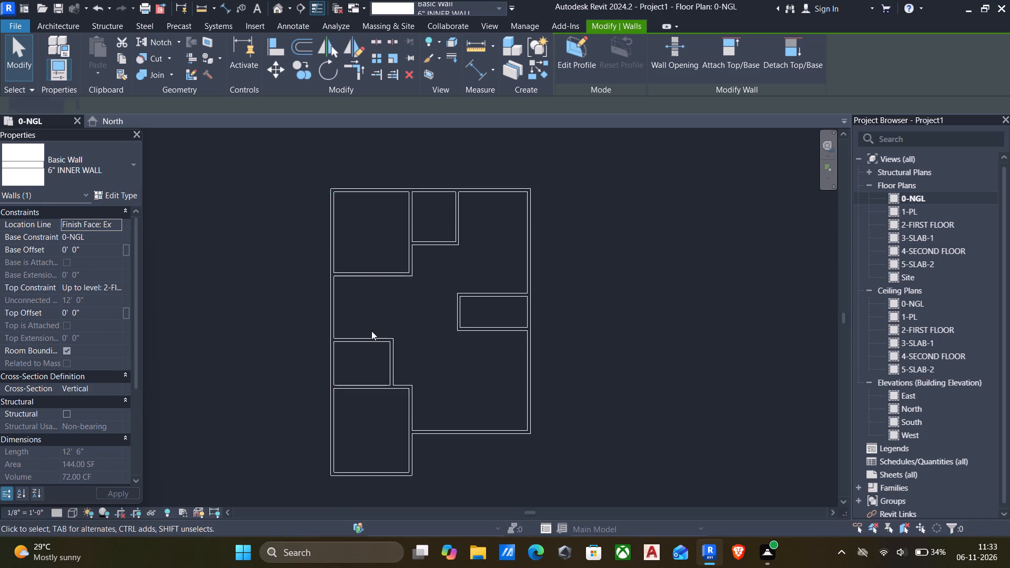
Set the distance from the upper-left room's bottom wall to the small left room's top wall to 8'.
{"action": "left_click", "coordinate": [368, 338]}
{"action": "left_click", "coordinate": [436, 308]}
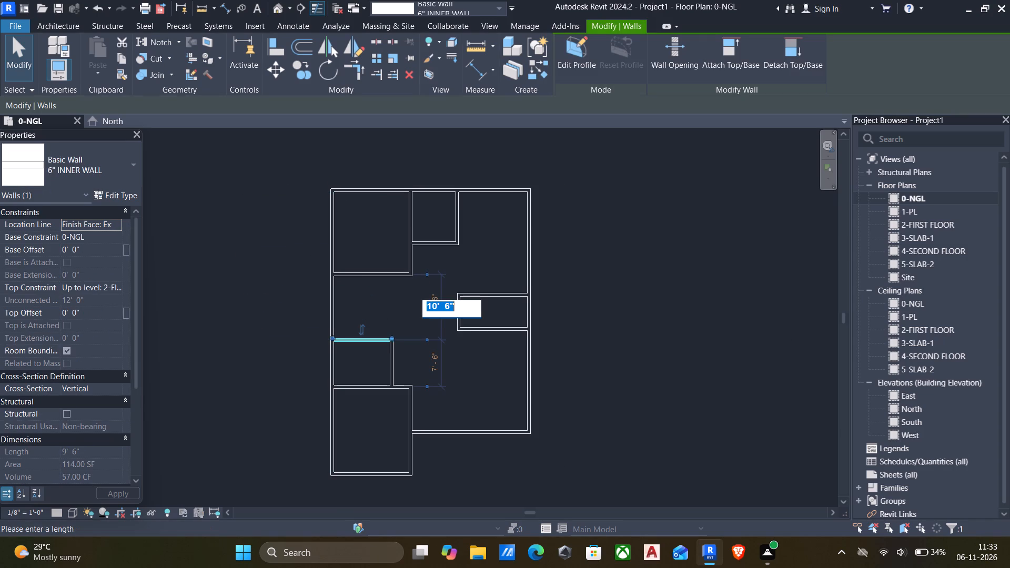
{"action": "type", "text": "8'"}
{"action": "key", "text": "Return"}
{"action": "left_click", "coordinate": [289, 323]}
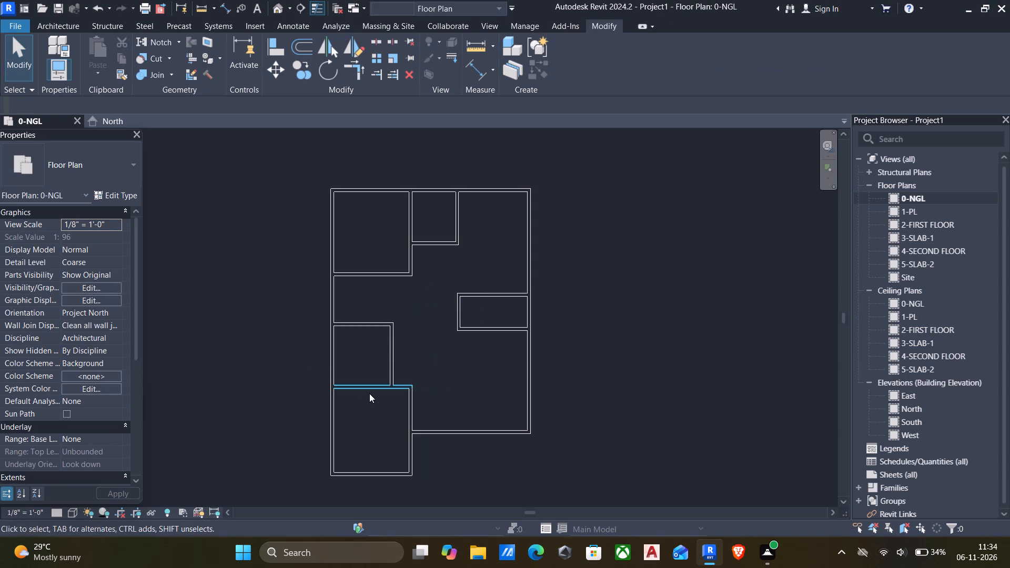
Move the small left room's bottom wall so it lies 6' below that room's top wall.
{"action": "left_click", "coordinate": [369, 393]}
{"action": "left_click", "coordinate": [270, 360]}
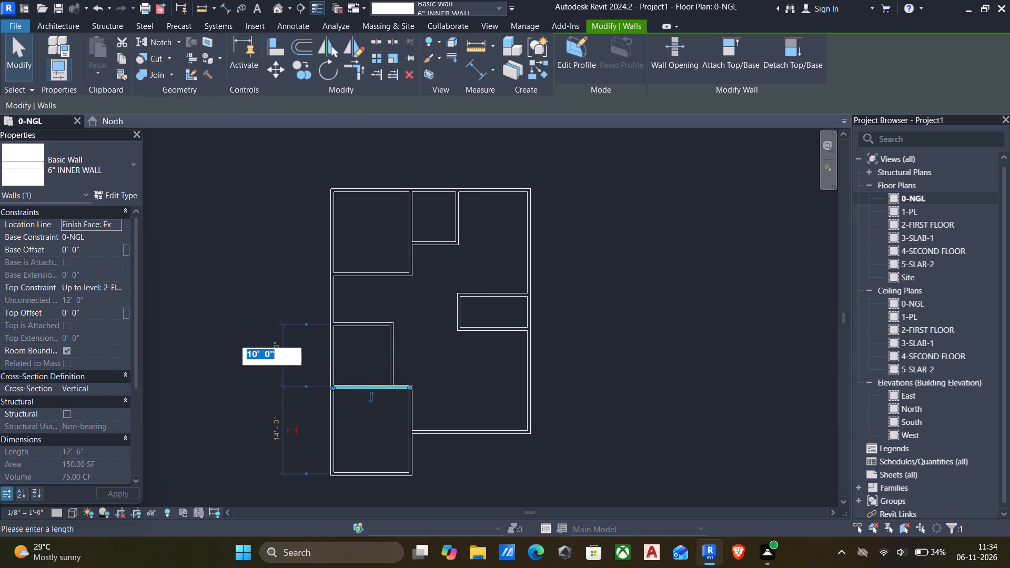
{"action": "key", "text": "8"}
{"action": "key", "text": "BackSpace"}
{"action": "type", "text": "6'"}
{"action": "key", "text": "Return"}
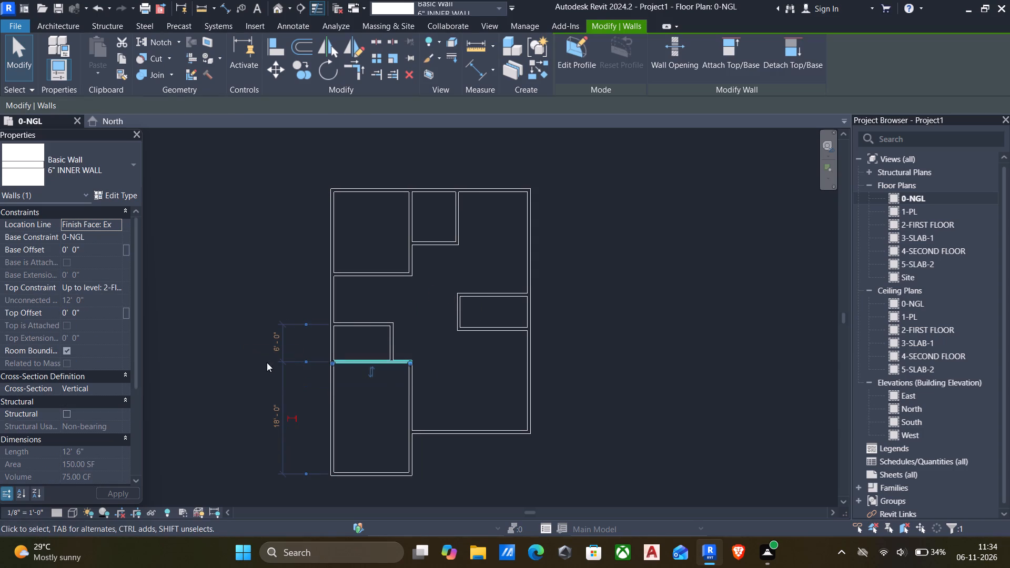
{"action": "left_click", "coordinate": [243, 376]}
Reference the lower-left room's bottom wall to the inner face of that room's top wall and set the distance to 12'.
{"action": "left_click", "coordinate": [354, 474]}
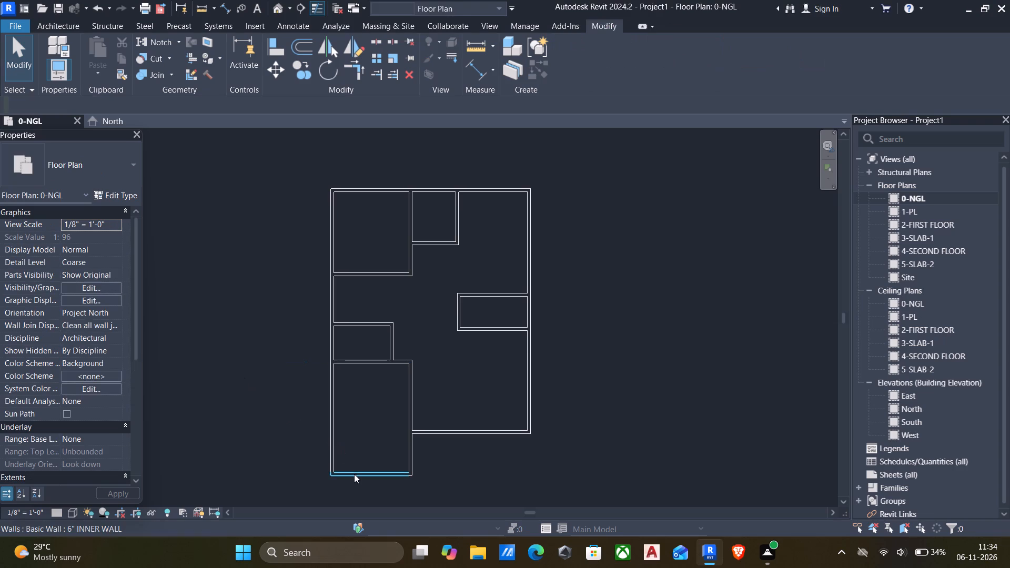
{"action": "left_click_drag", "start_coordinate": [307, 431], "coordinate": [345, 383]}
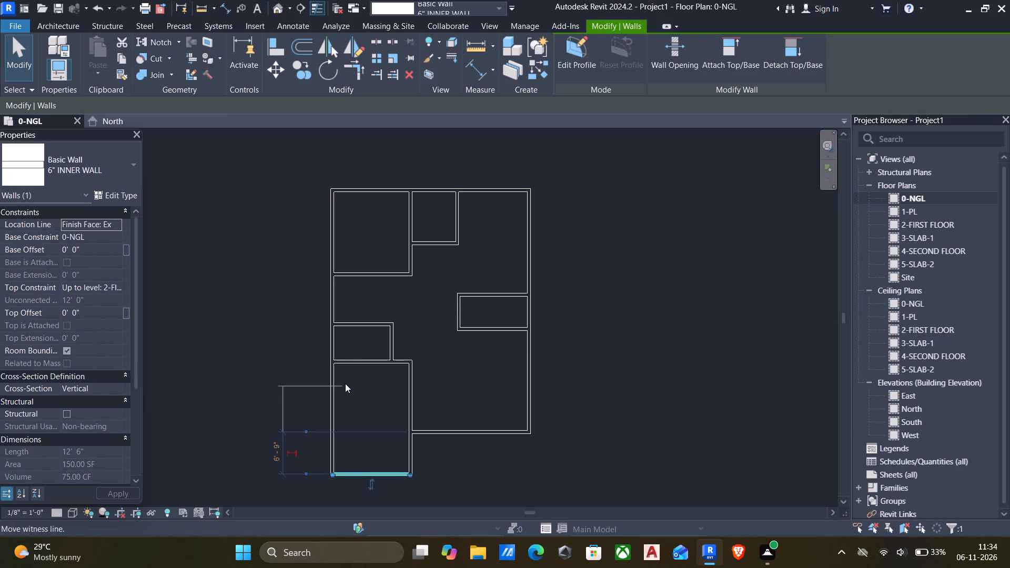
{"action": "left_click_drag", "start_coordinate": [345, 383], "coordinate": [357, 364]}
{"action": "scroll", "coordinate": [356, 361], "scroll_direction": "up", "scroll_amount": 5}
{"action": "key", "text": "Tab"}
{"action": "scroll", "coordinate": [350, 374], "scroll_direction": "down", "scroll_amount": 4}
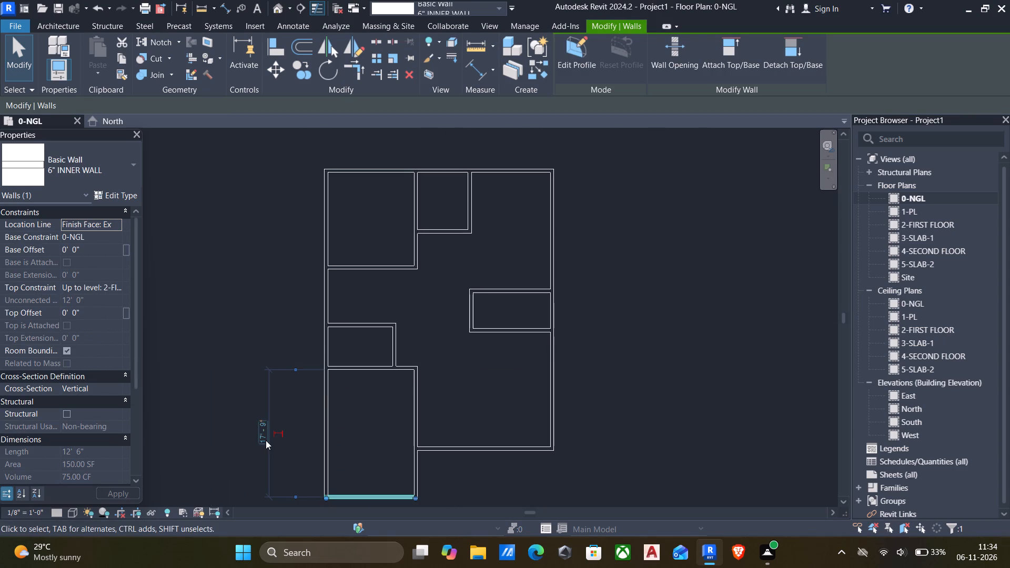
{"action": "left_click", "coordinate": [266, 440]}
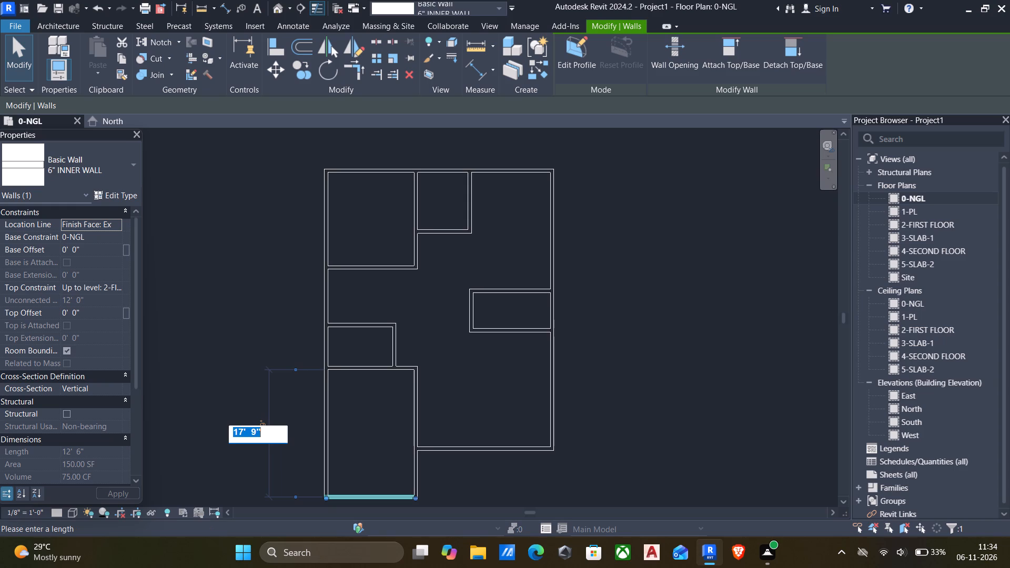
{"action": "type", "text": "12'"}
{"action": "key", "text": "Return"}
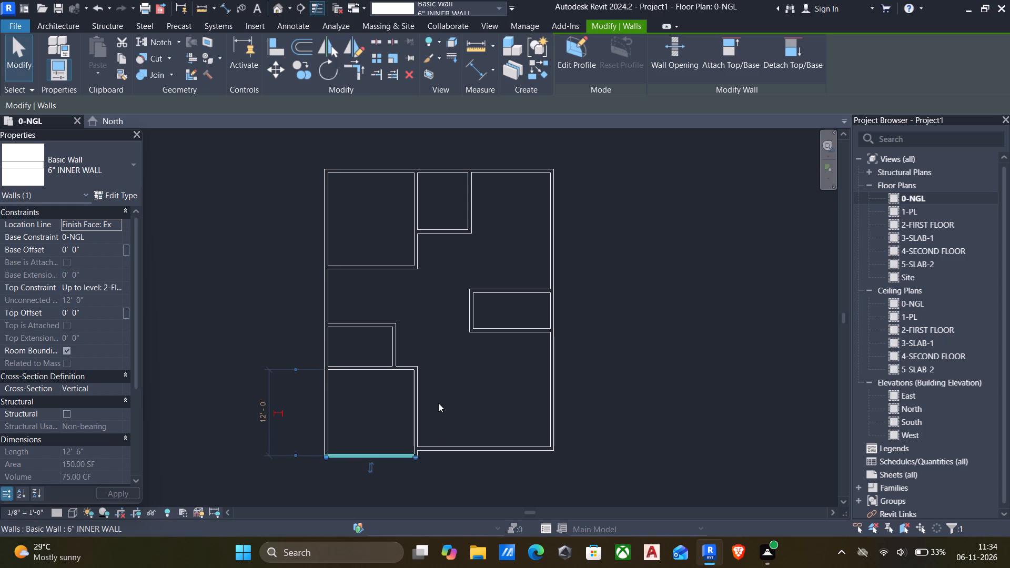
{"action": "left_click", "coordinate": [438, 403]}
Set the distance from the top outer wall to the upper-left room's bottom wall to 12'.
{"action": "scroll", "coordinate": [438, 403], "scroll_direction": "down", "scroll_amount": 5}
{"action": "middle_click_drag", "start_coordinate": [457, 410], "coordinate": [390, 257]}
{"action": "middle_click_drag", "start_coordinate": [387, 252], "coordinate": [396, 260]}
{"action": "scroll", "coordinate": [363, 175], "scroll_direction": "up", "scroll_amount": 4}
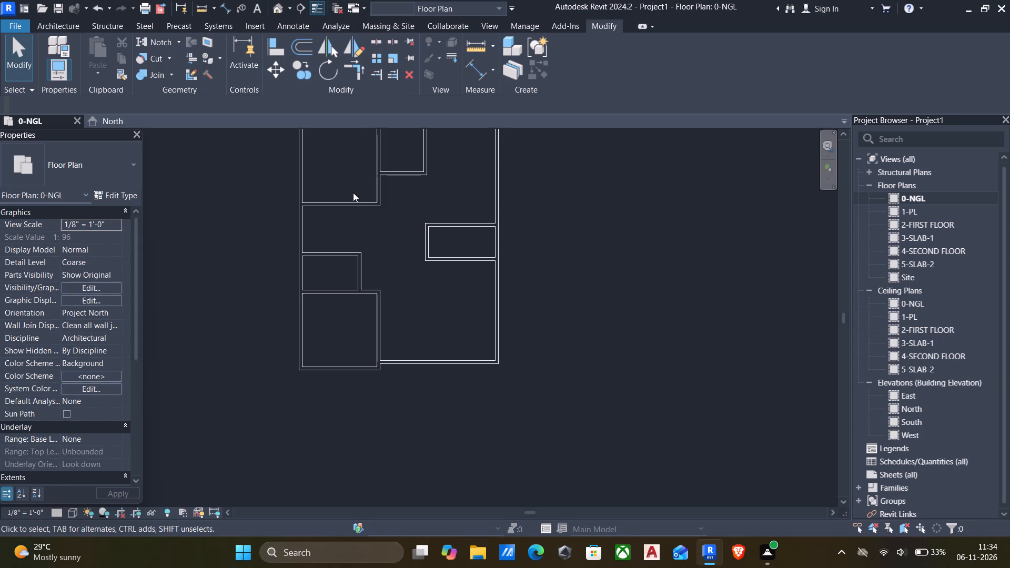
{"action": "left_click", "coordinate": [353, 198]}
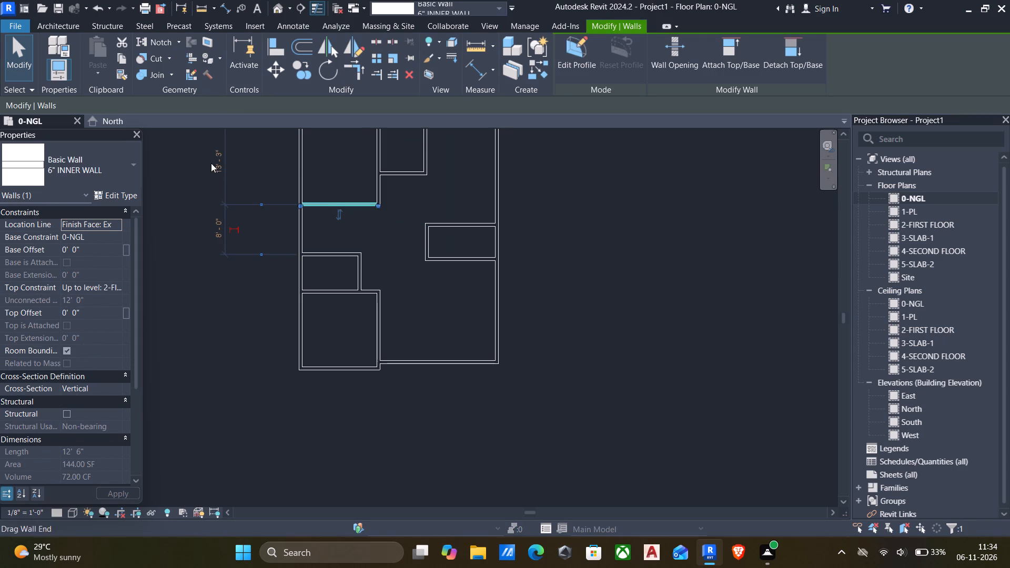
{"action": "left_click", "coordinate": [215, 161]}
{"action": "key", "text": "1"}
{"action": "key", "text": "2"}
{"action": "key", "text": "apostrophe"}
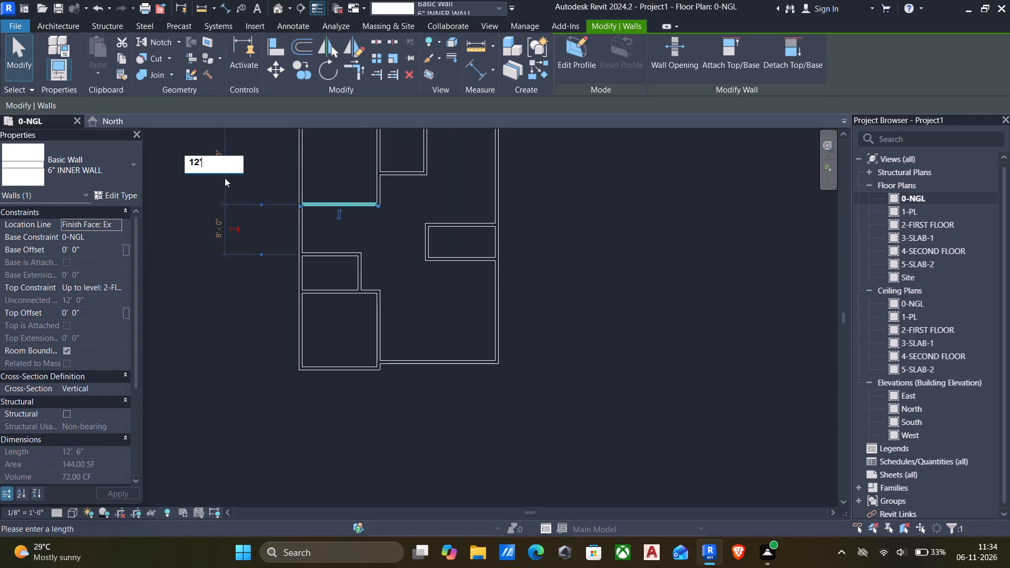
{"action": "key", "text": "Return"}
{"action": "left_click", "coordinate": [225, 312]}
Move the small left room's top wall so it lies 8' below the upper-left room's bottom wall.
{"action": "left_click", "coordinate": [313, 256]}
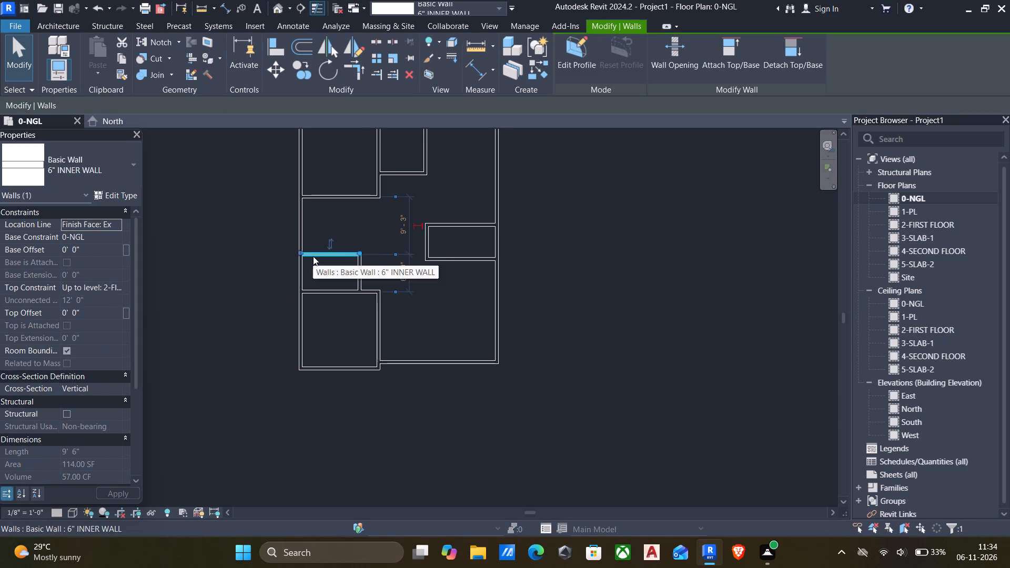
{"action": "left_click", "coordinate": [403, 229]}
{"action": "key", "text": "8"}
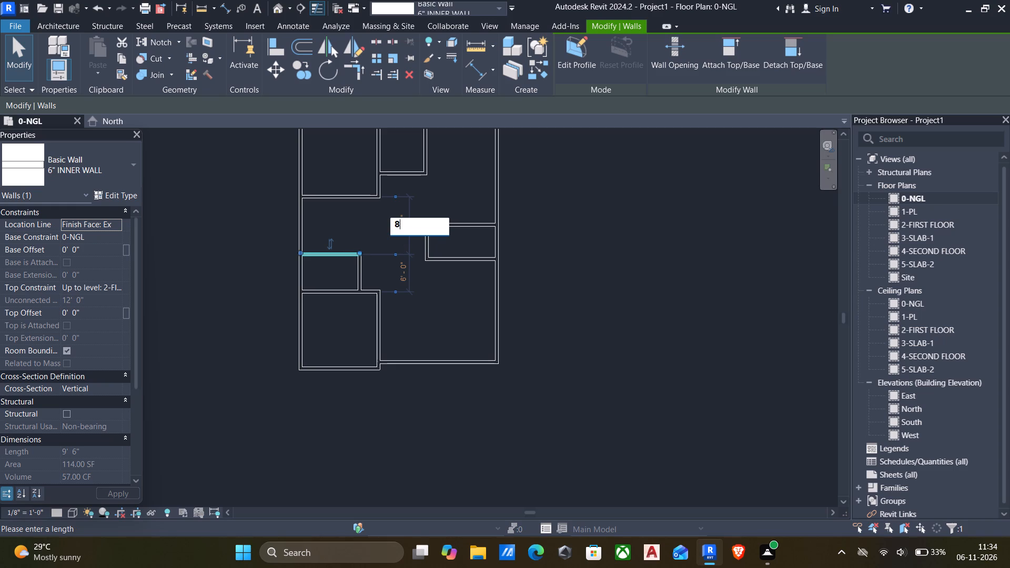
{"action": "key", "text": "apostrophe"}
{"action": "key", "text": "Return"}
Set the distance between the small left room's top and bottom walls to 7'.
{"action": "left_click", "coordinate": [325, 289]}
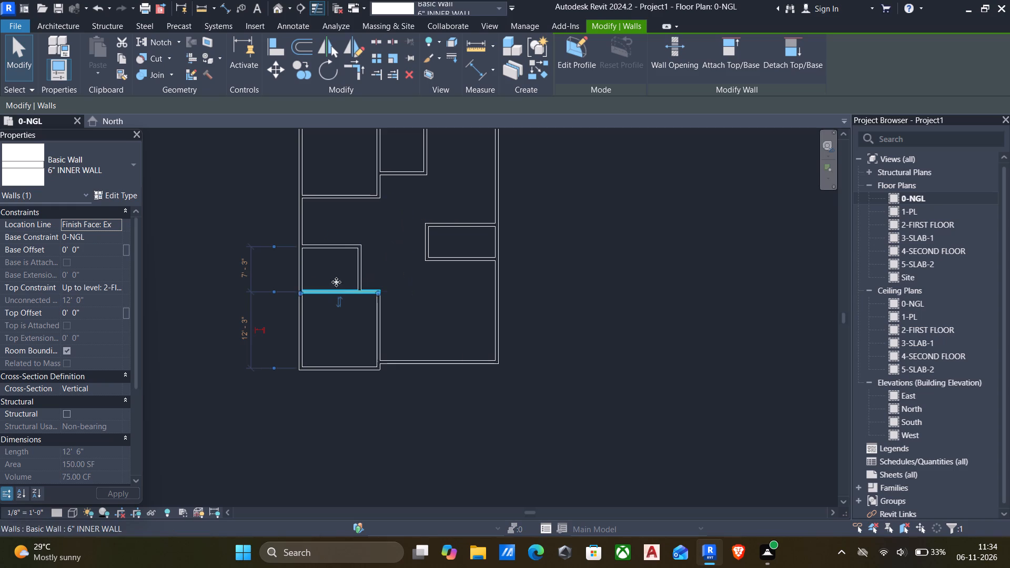
{"action": "left_click", "coordinate": [238, 268]}
{"action": "key", "text": "7"}
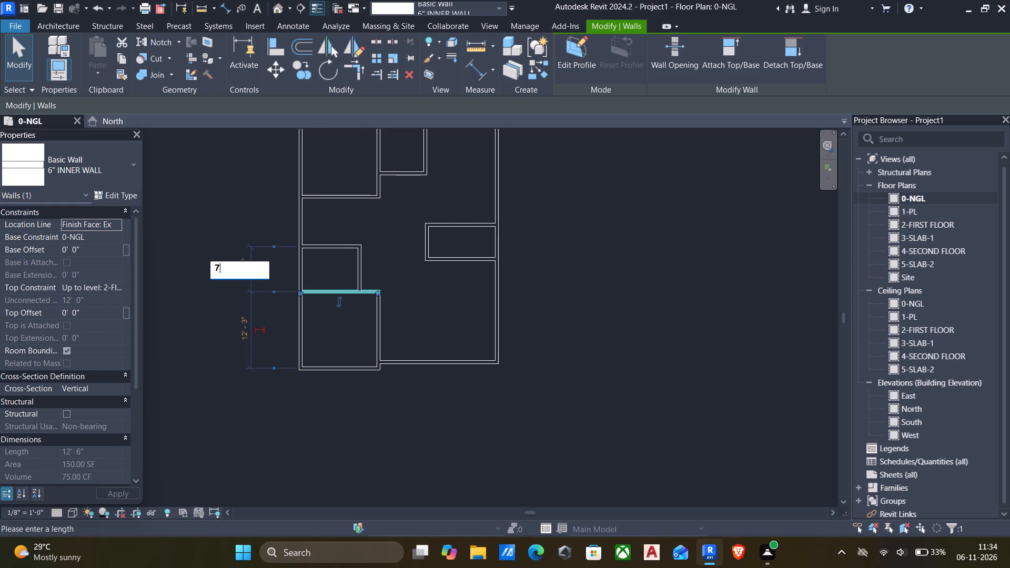
{"action": "key", "text": "apostrophe"}
{"action": "key", "text": "Return"}
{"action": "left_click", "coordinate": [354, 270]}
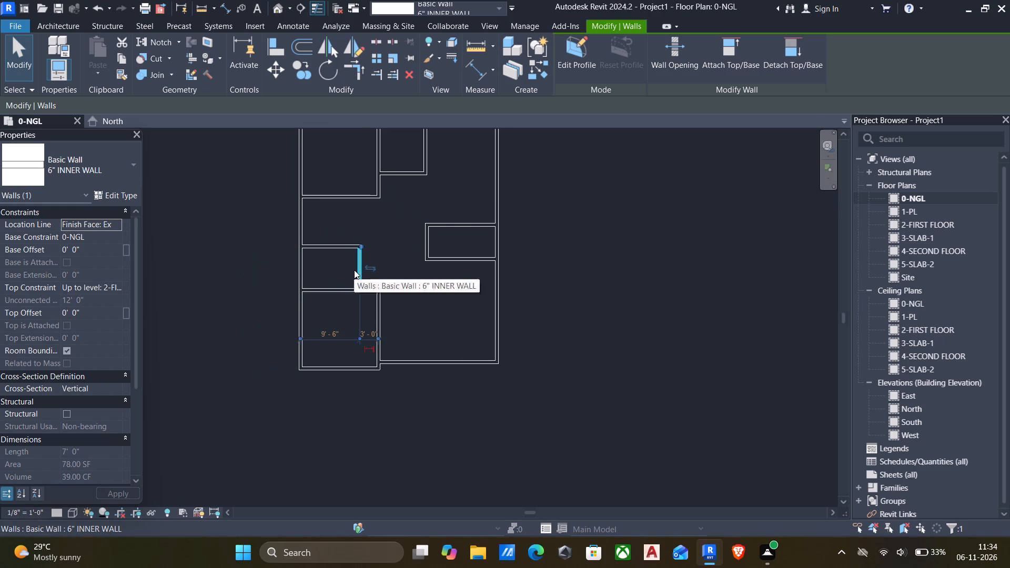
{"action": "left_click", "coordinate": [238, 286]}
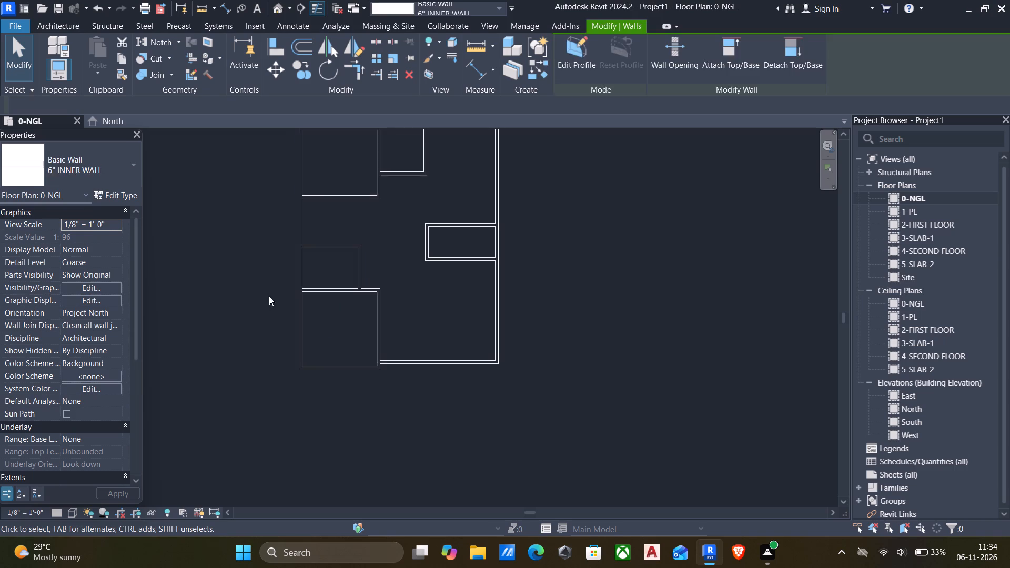
Reference the lower-left room's bottom wall to its top wall and set the distance between them to 12'.
{"action": "left_click", "coordinate": [334, 368]}
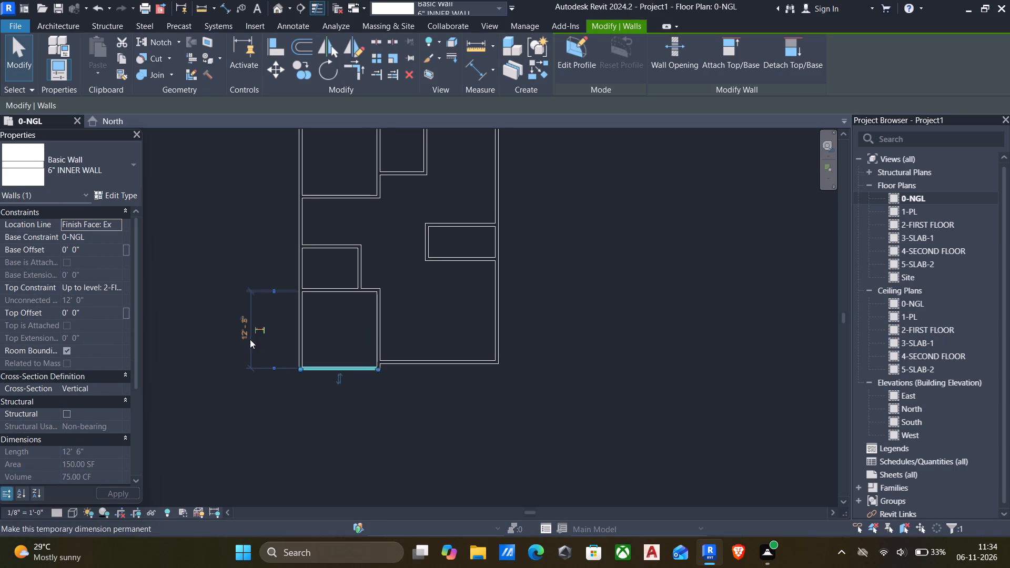
{"action": "scroll", "coordinate": [295, 346], "scroll_direction": "up", "scroll_amount": 2}
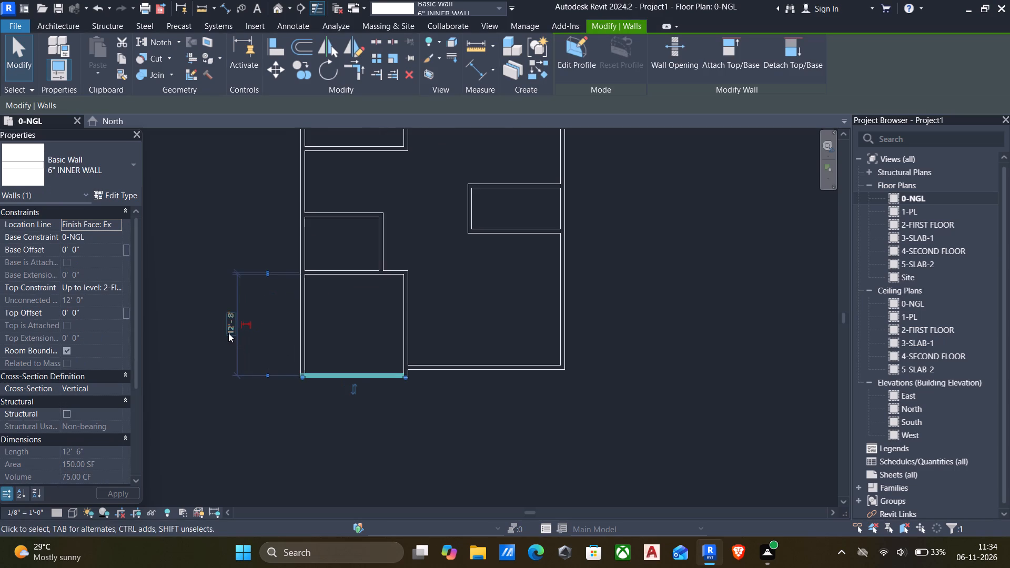
{"action": "scroll", "coordinate": [227, 332], "scroll_direction": "up", "scroll_amount": 15}
{"action": "scroll", "coordinate": [249, 328], "scroll_direction": "down", "scroll_amount": 11}
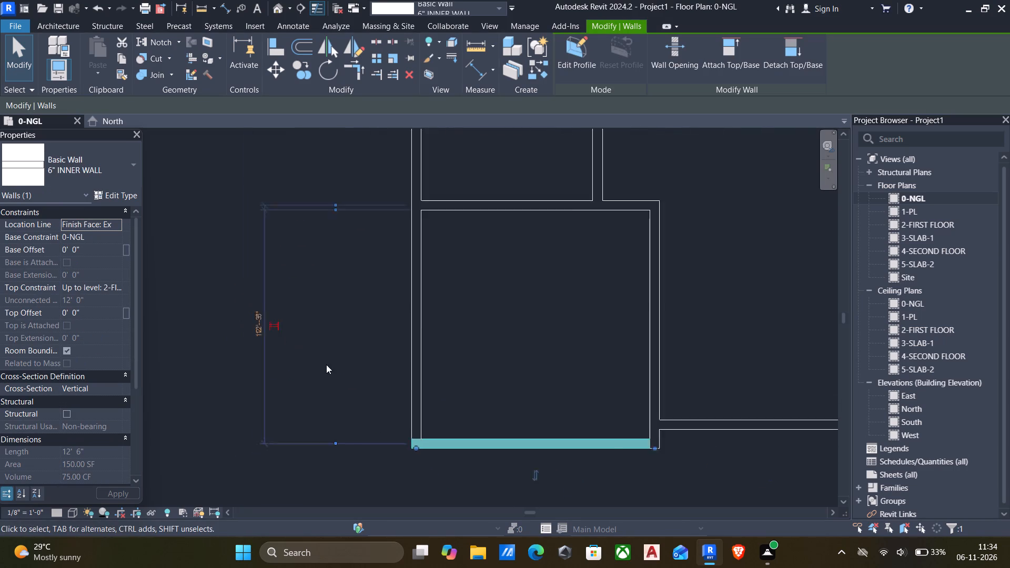
{"action": "scroll", "coordinate": [326, 364], "scroll_direction": "down", "scroll_amount": 4}
{"action": "scroll", "coordinate": [336, 303], "scroll_direction": "up", "scroll_amount": 5}
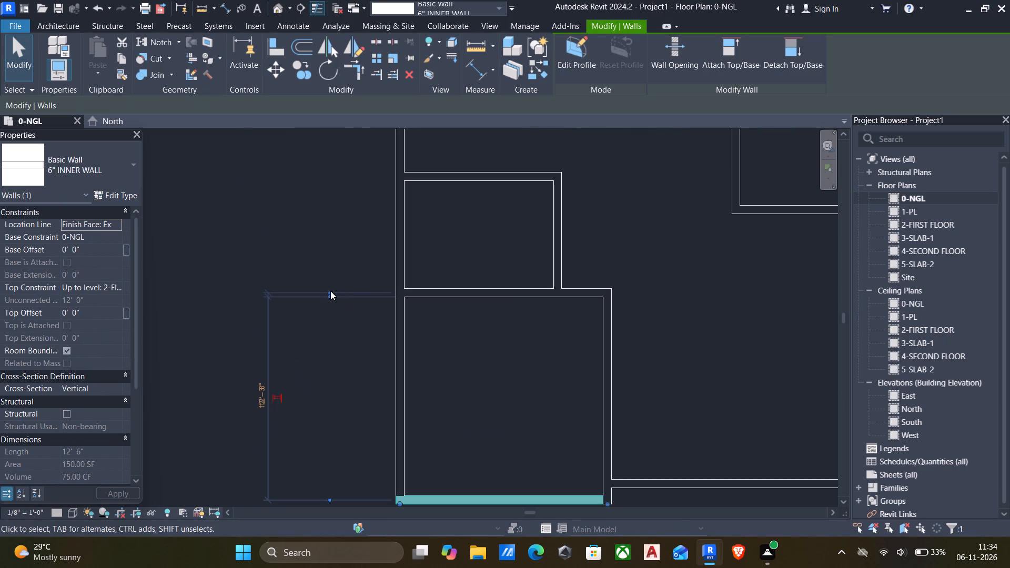
{"action": "left_click", "coordinate": [332, 305]}
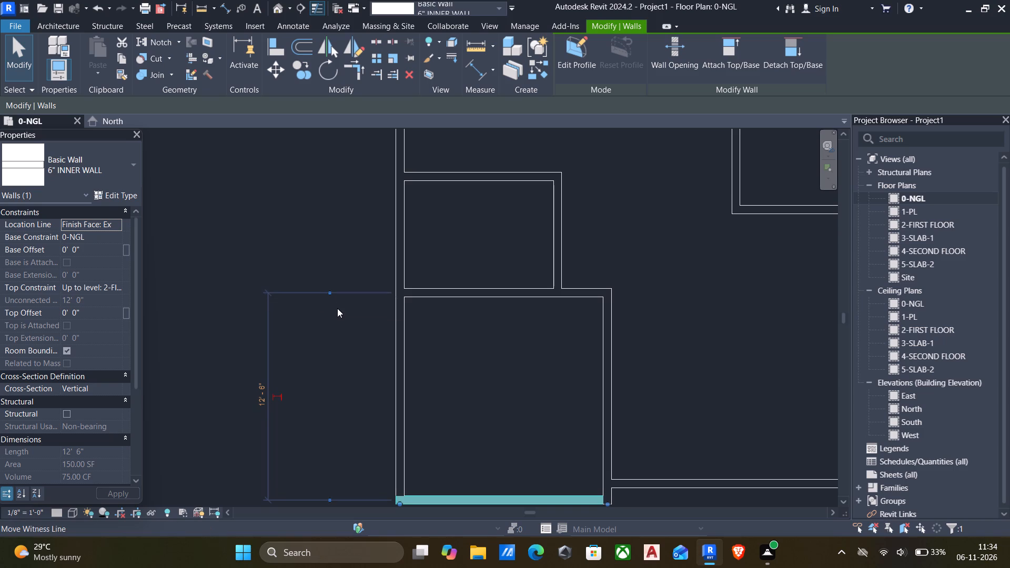
{"action": "scroll", "coordinate": [269, 384], "scroll_direction": "down", "scroll_amount": 3}
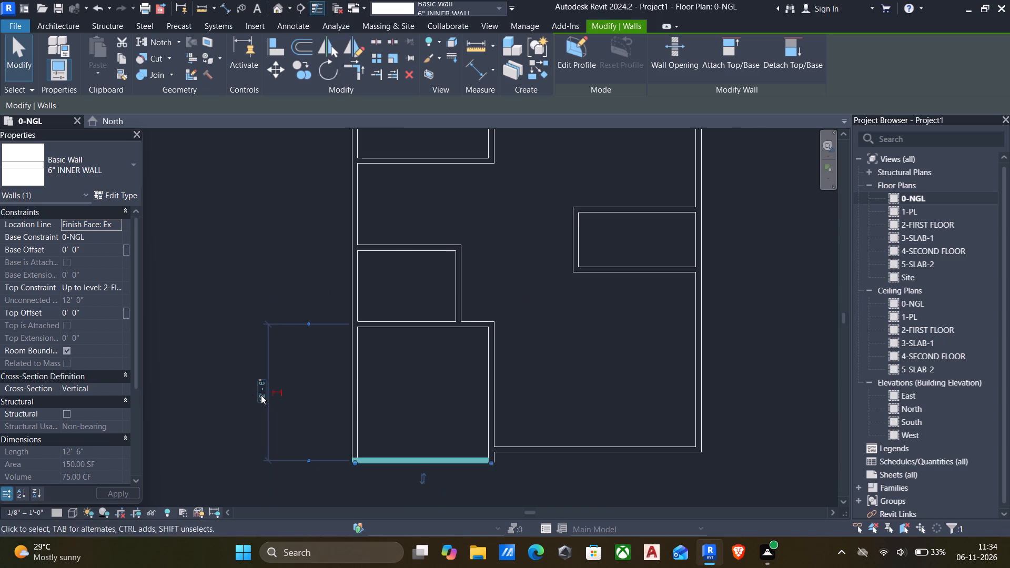
{"action": "left_click", "coordinate": [261, 395]}
{"action": "type", "text": "12'"}
{"action": "key", "text": "Return"}
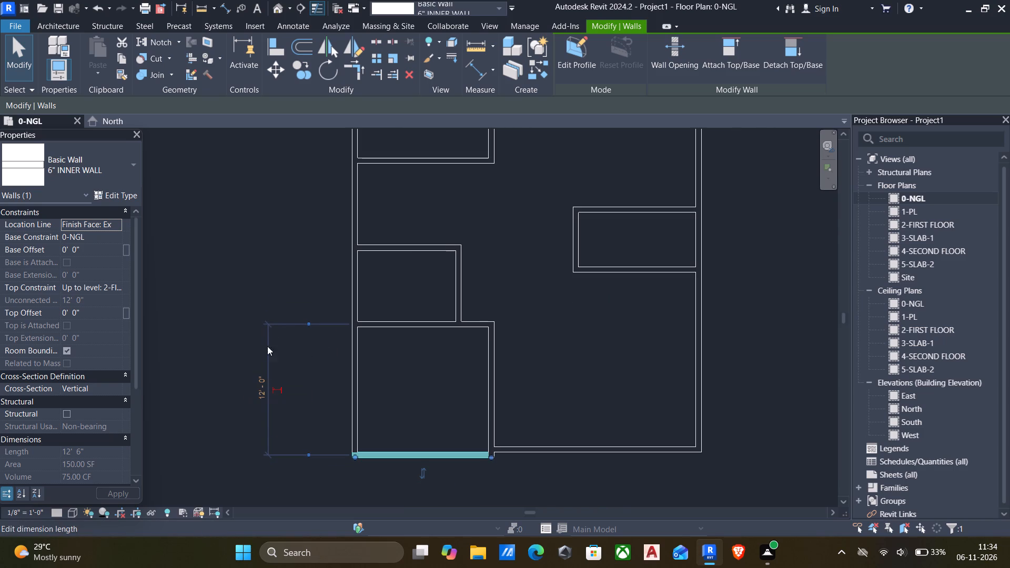
{"action": "left_click", "coordinate": [262, 252]}
Reference the small right room's top wall to the top outer wall and nudge it up to 14'-10" away.
{"action": "scroll", "coordinate": [429, 290], "scroll_direction": "down", "scroll_amount": 5}
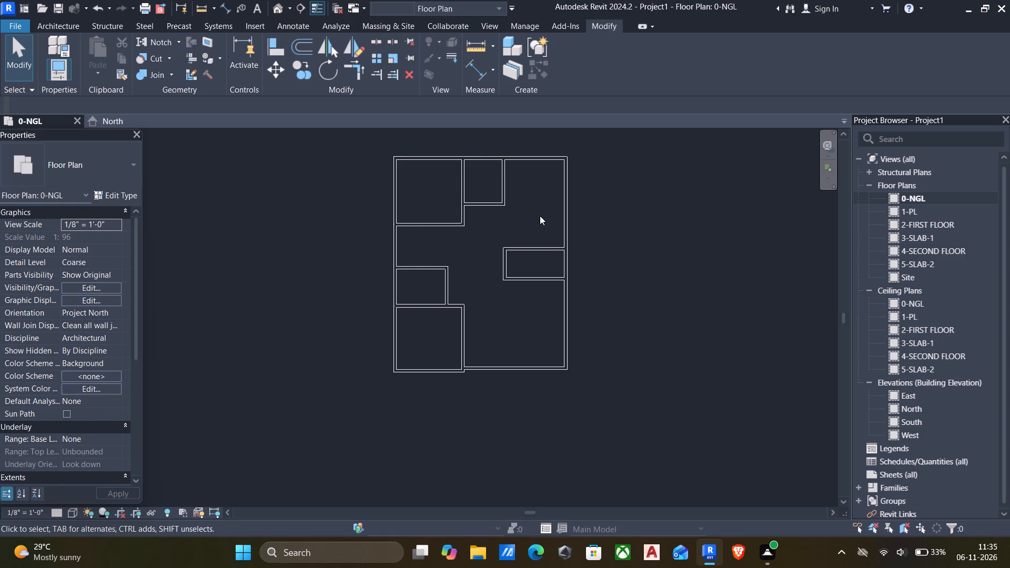
{"action": "left_click", "coordinate": [542, 250]}
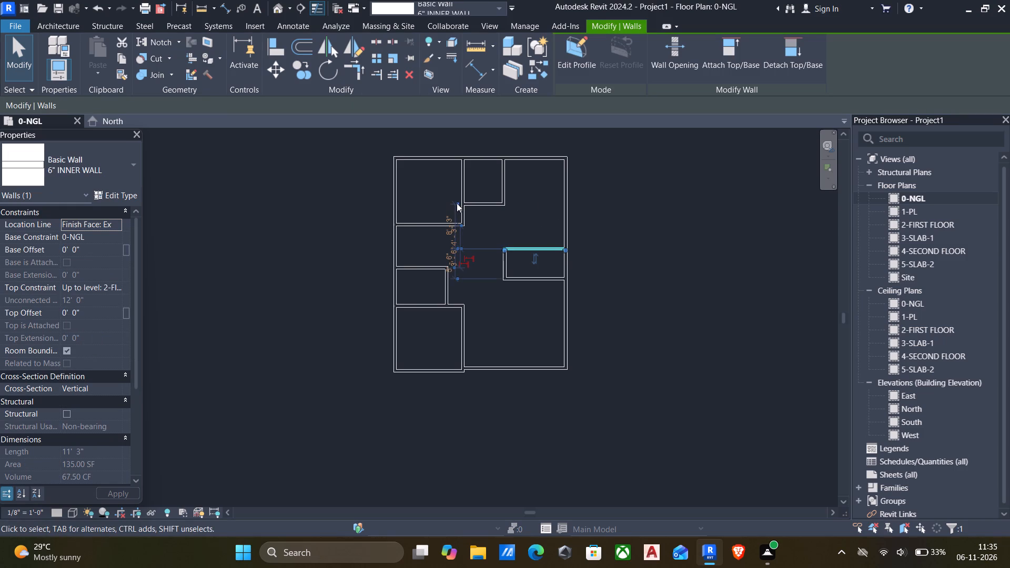
{"action": "left_click_drag", "start_coordinate": [457, 203], "coordinate": [514, 160]}
{"action": "key", "text": "Tab"}
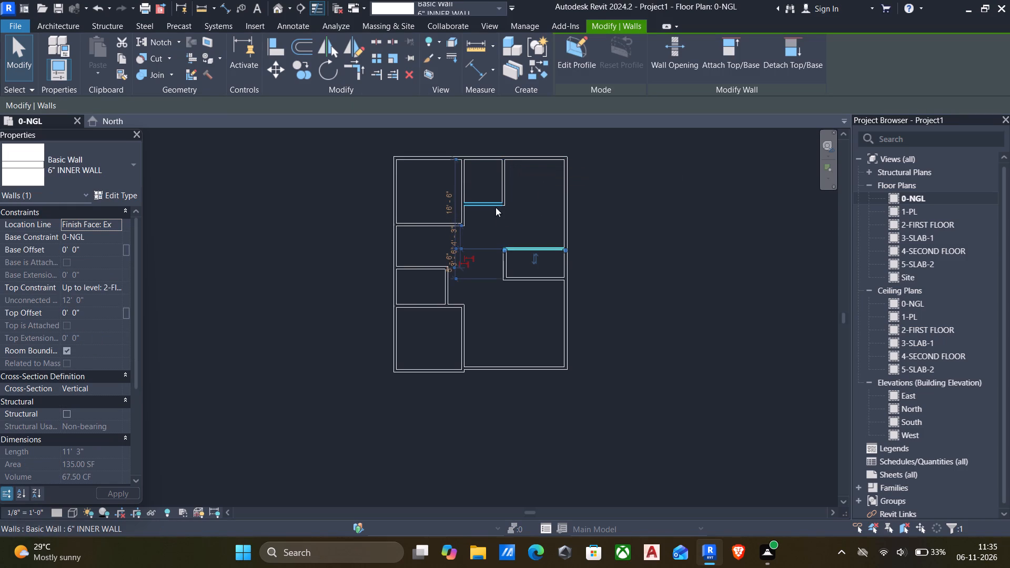
{"action": "left_click", "coordinate": [509, 222]}
{"action": "left_click", "coordinate": [543, 252]}
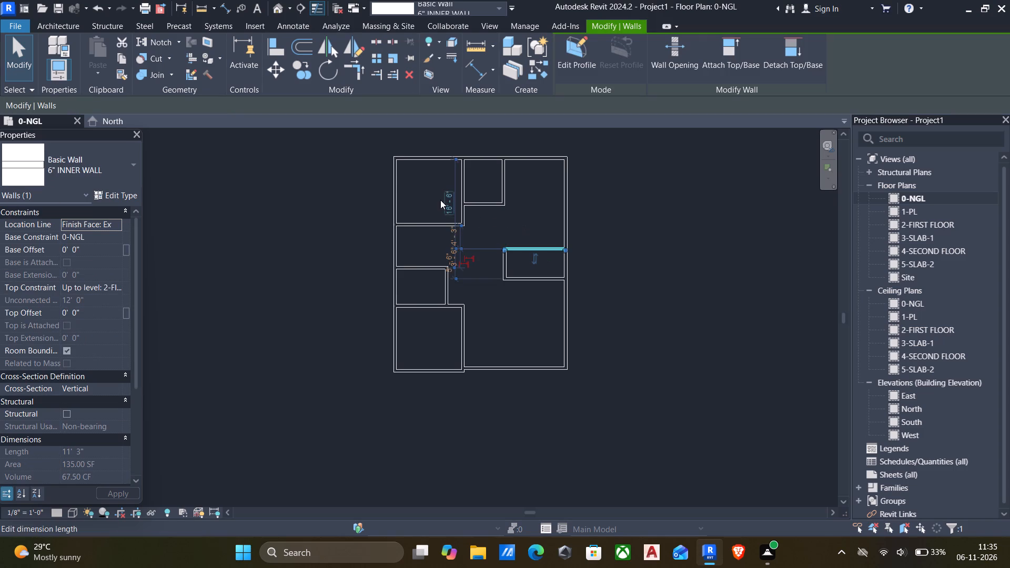
{"action": "scroll", "coordinate": [450, 209], "scroll_direction": "up", "scroll_amount": 4}
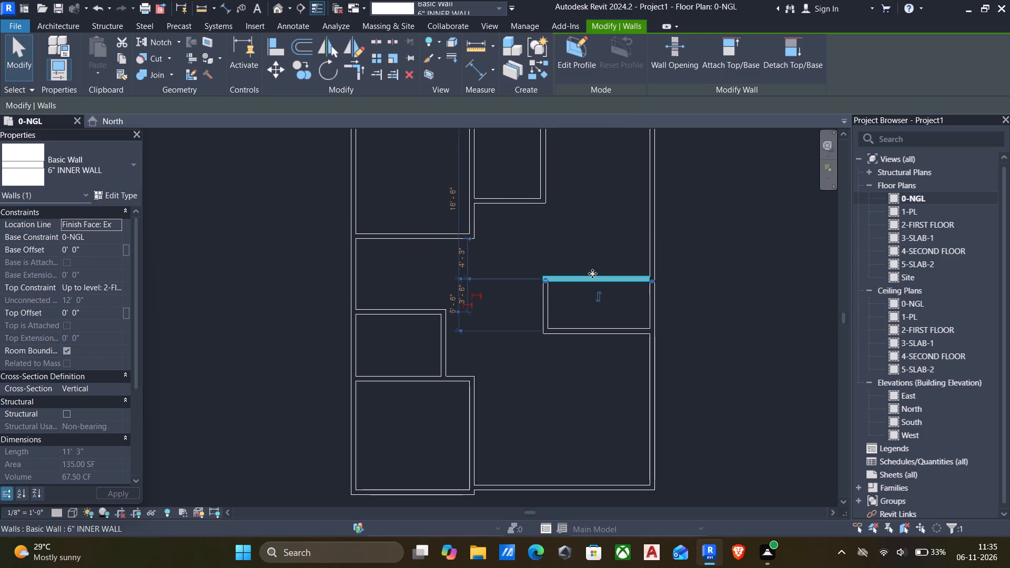
{"action": "key", "text": "Up"}
{"action": "key", "text": "Up"}
{"action": "key", "text": "Up"}
{"action": "key", "text": "Up"}
{"action": "key", "text": "Up"}
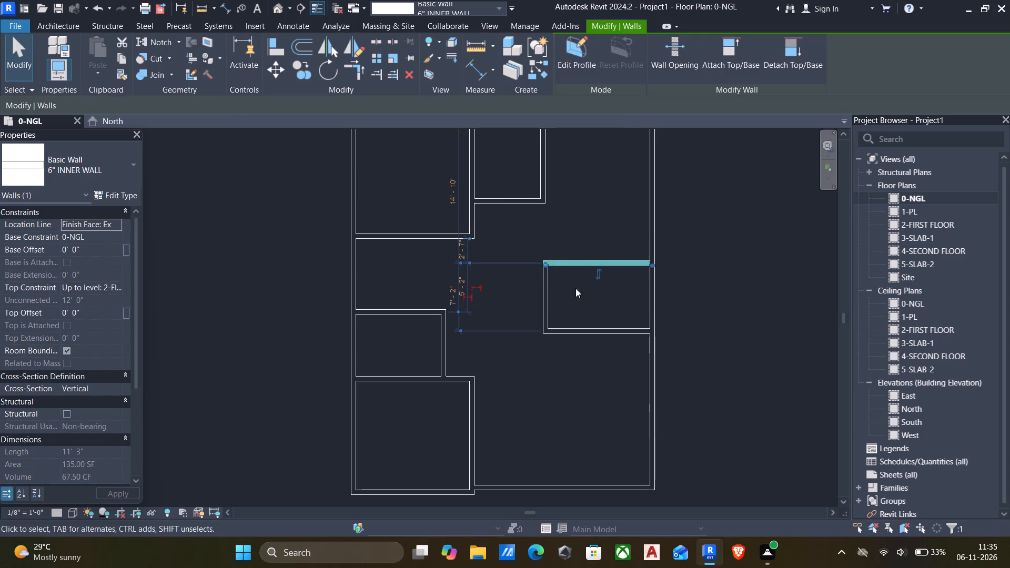
{"action": "left_click", "coordinate": [718, 302]}
Set the distance from the small right room's bottom wall to the inner face of its top wall to 6'.
{"action": "left_click", "coordinate": [612, 331]}
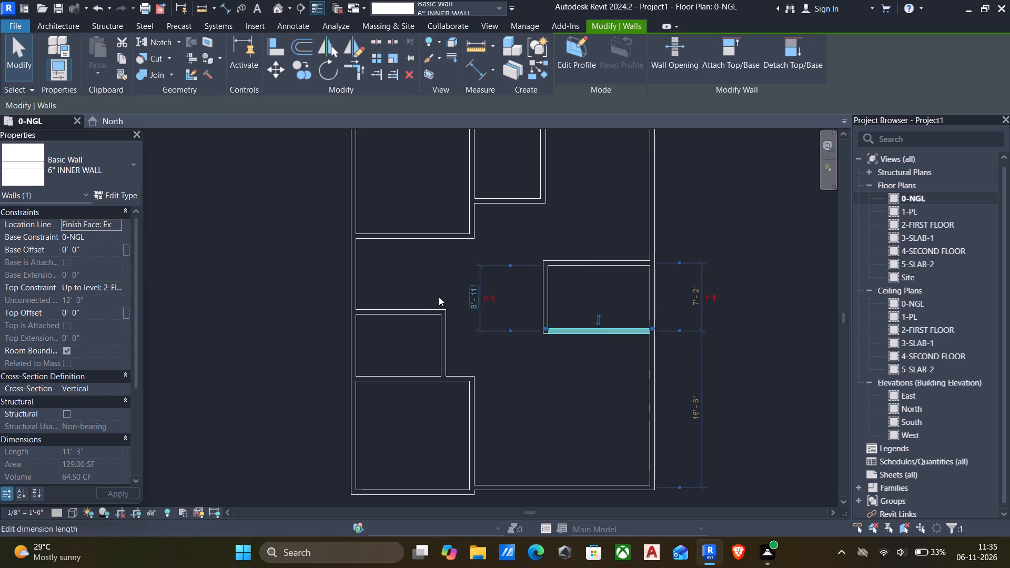
{"action": "left_click", "coordinate": [470, 304]}
{"action": "type", "text": "6'"}
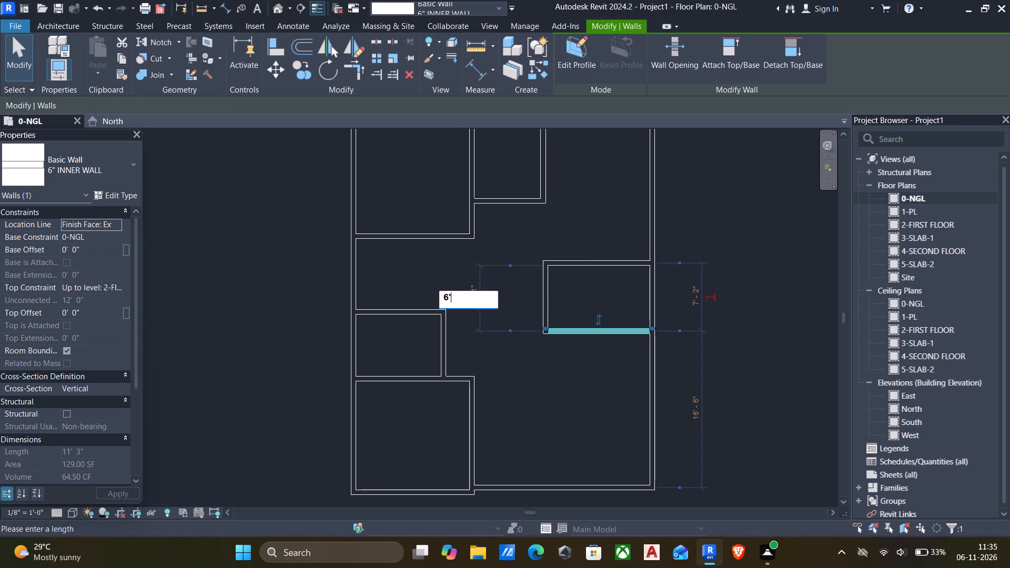
{"action": "key", "text": "Return"}
{"action": "left_click", "coordinate": [753, 340]}
{"action": "scroll", "coordinate": [582, 320], "scroll_direction": "down", "scroll_amount": 2}
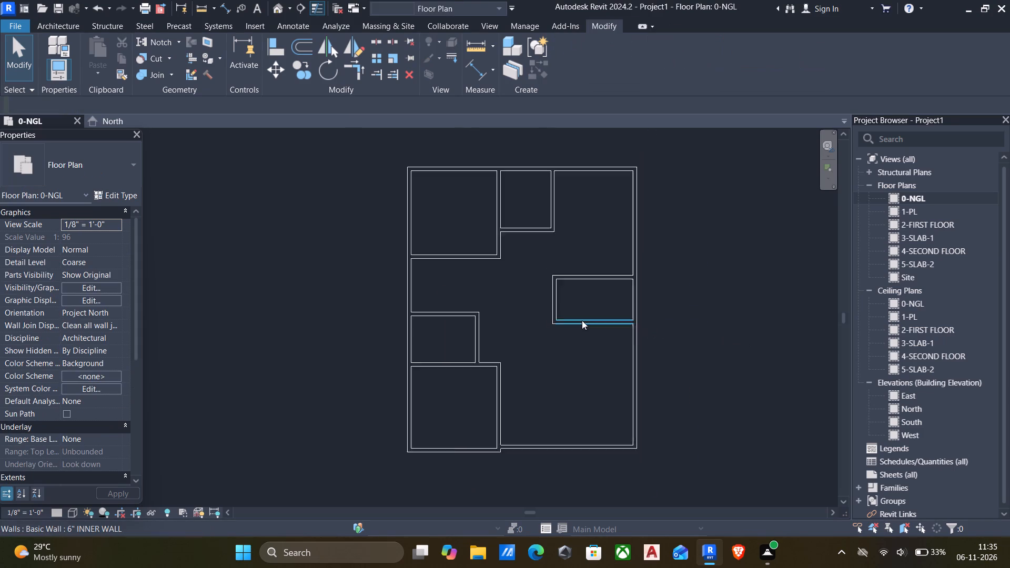
{"action": "scroll", "coordinate": [582, 320], "scroll_direction": "down", "scroll_amount": 2}
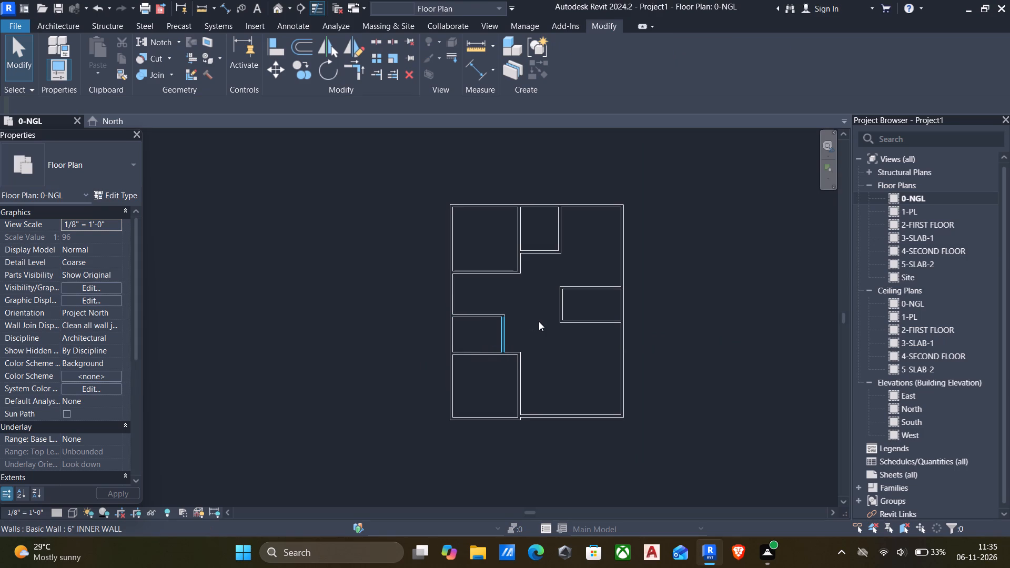
Nudge the small left room's top wall up to 7'-6" below the upper-left room's bottom wall.
{"action": "left_click", "coordinate": [465, 316]}
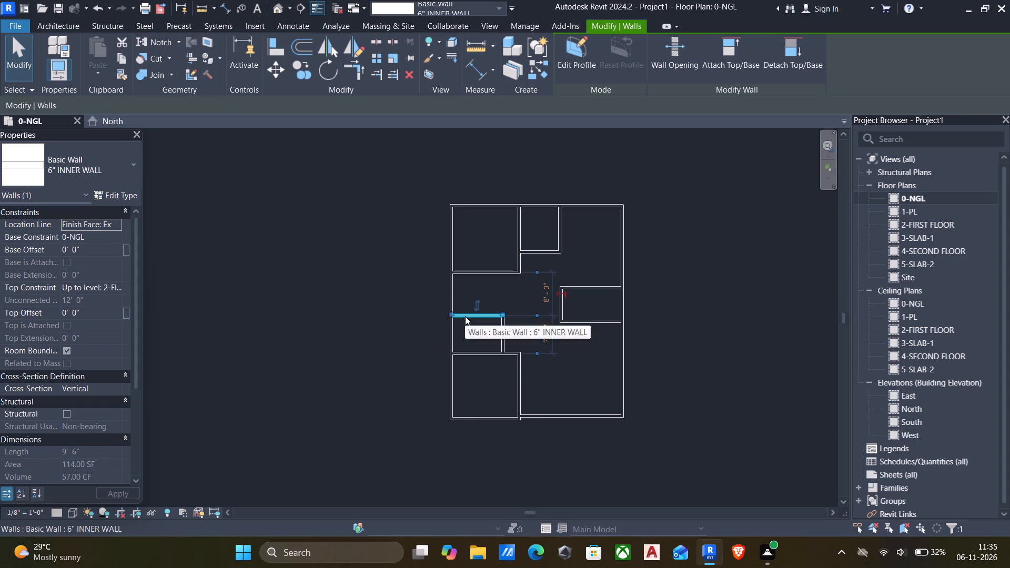
{"action": "key", "text": "Up"}
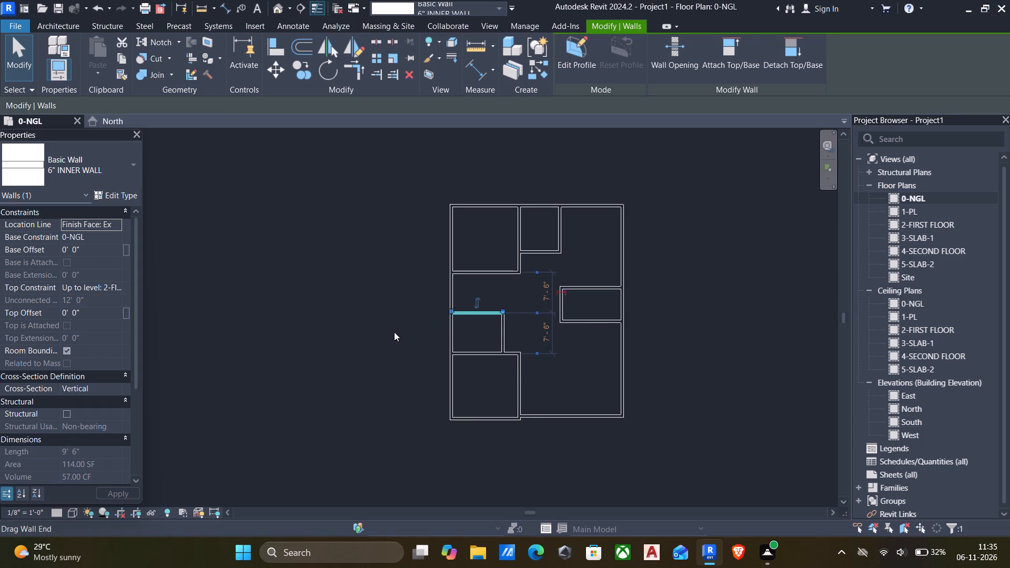
{"action": "key", "text": "Up"}
{"action": "key", "text": "Down"}
{"action": "left_click", "coordinate": [396, 336]}
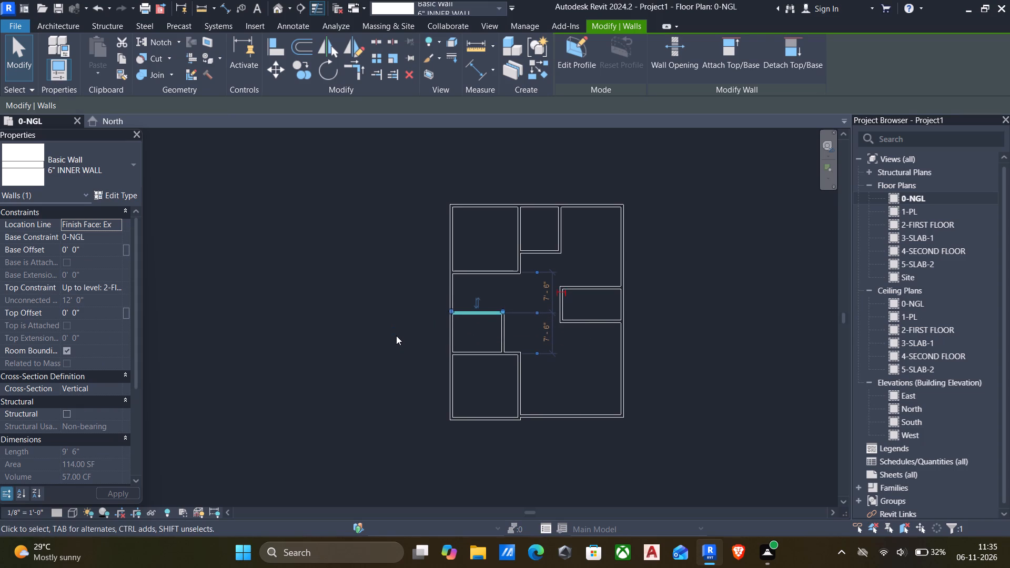
Nudge the wall between the small left room and the lower-left room up to 13' from the lower-left room's bottom wall.
{"action": "left_click", "coordinate": [471, 356]}
{"action": "key", "text": "Up"}
{"action": "key", "text": "Up"}
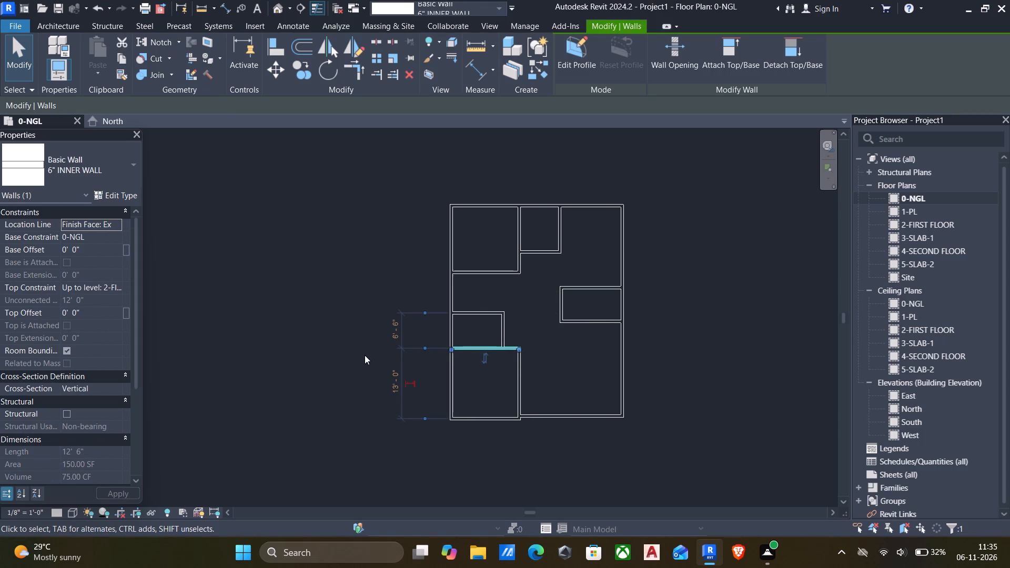
{"action": "left_click", "coordinate": [364, 355]}
Set the distance between the lower-left room's bottom and top walls to 12', unjoining the connected walls.
{"action": "left_click", "coordinate": [471, 422]}
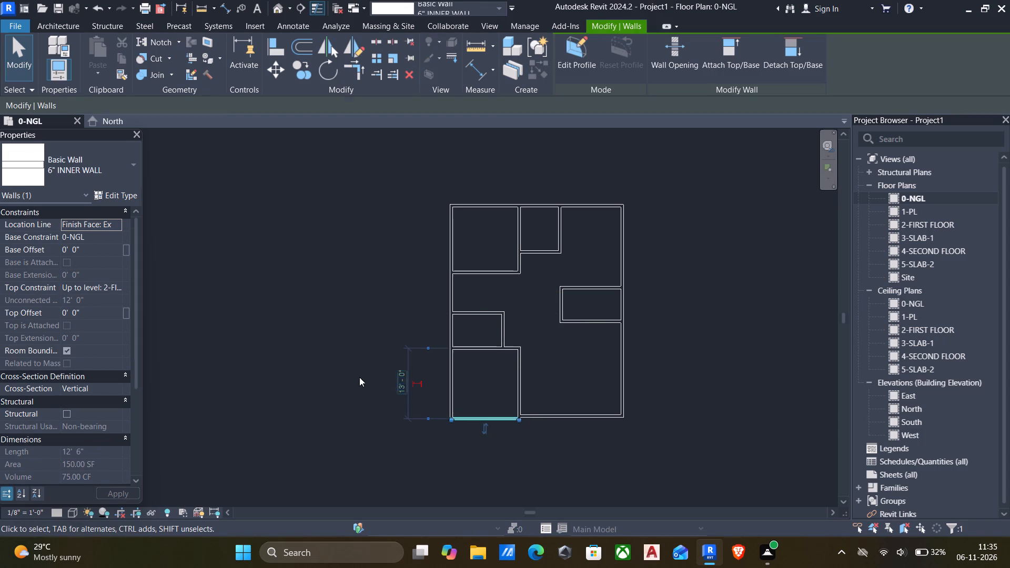
{"action": "left_click", "coordinate": [395, 384]}
{"action": "type", "text": "12'"}
{"action": "key", "text": "Return"}
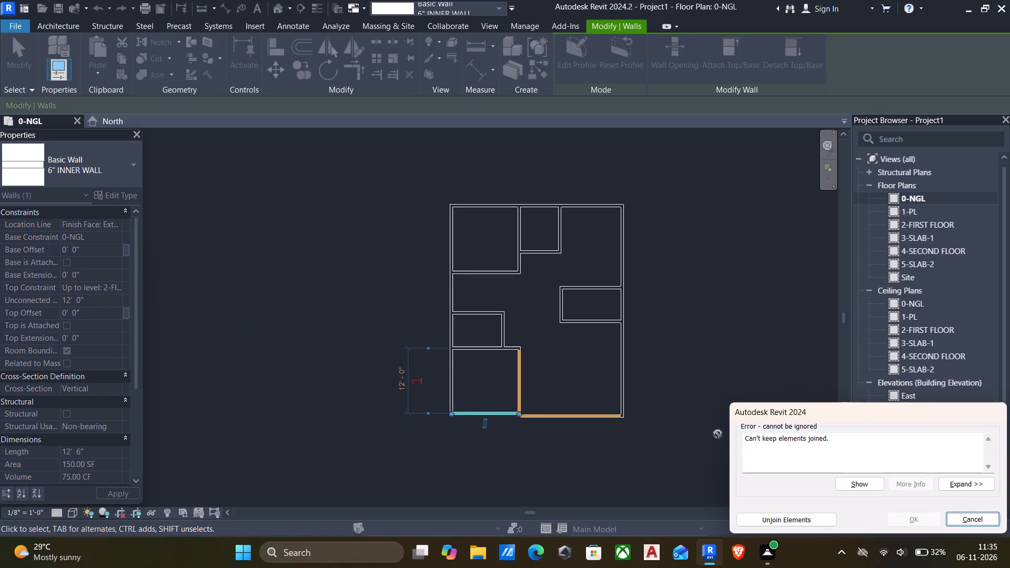
{"action": "left_click", "coordinate": [785, 515]}
{"action": "left_click", "coordinate": [324, 383]}
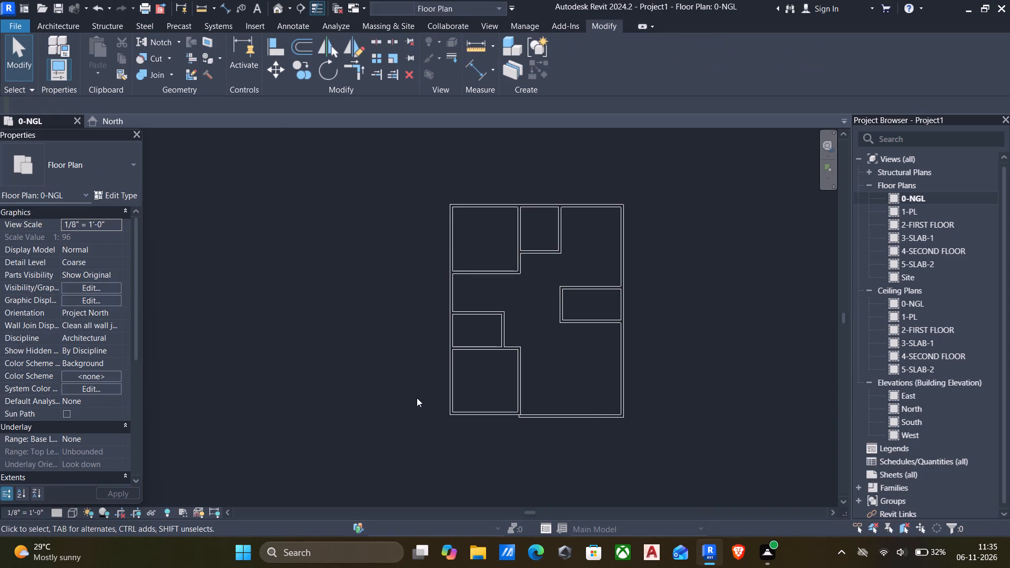
Nudge the bottom-right outer wall up to 15'-5" below the small right room's bottom wall, undoing the overshoot and dismissing the save reminder.
{"action": "left_click", "coordinate": [582, 415]}
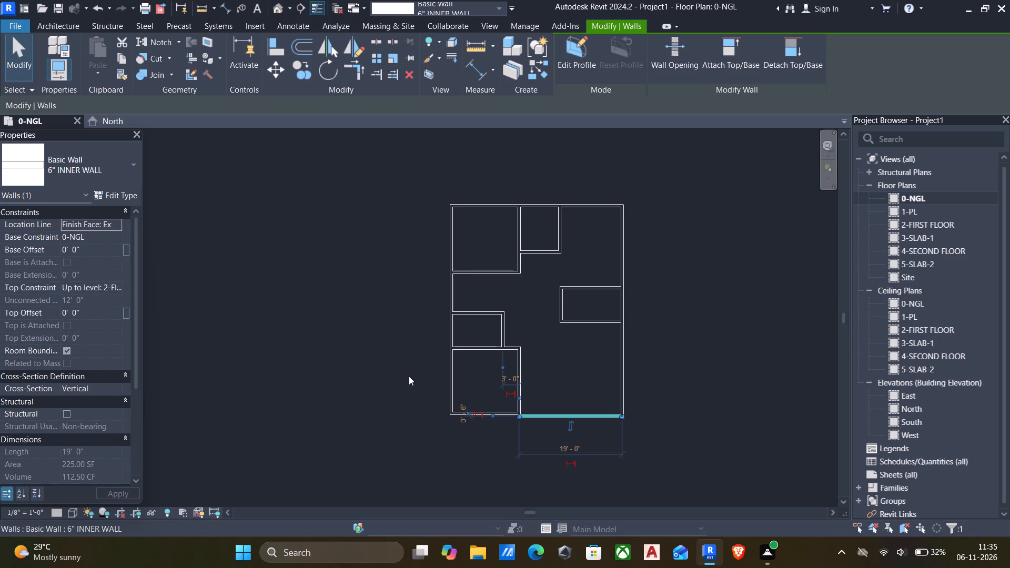
{"action": "left_click", "coordinate": [559, 380]}
{"action": "left_click", "coordinate": [565, 416]}
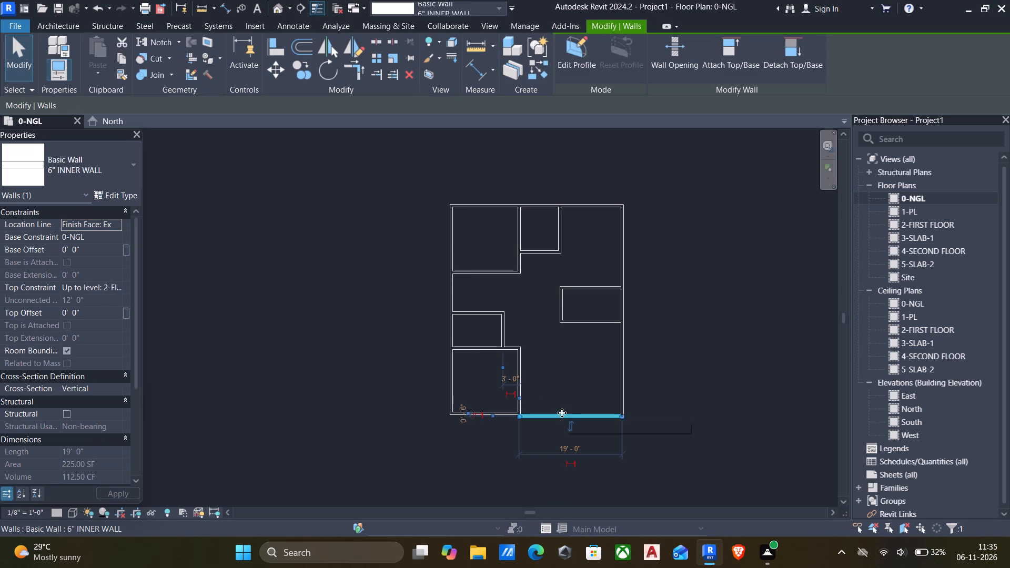
{"action": "key", "text": "Up"}
{"action": "key", "text": "Up"}
{"action": "key", "text": "Up"}
{"action": "key", "text": "Up"}
{"action": "key", "text": "Up"}
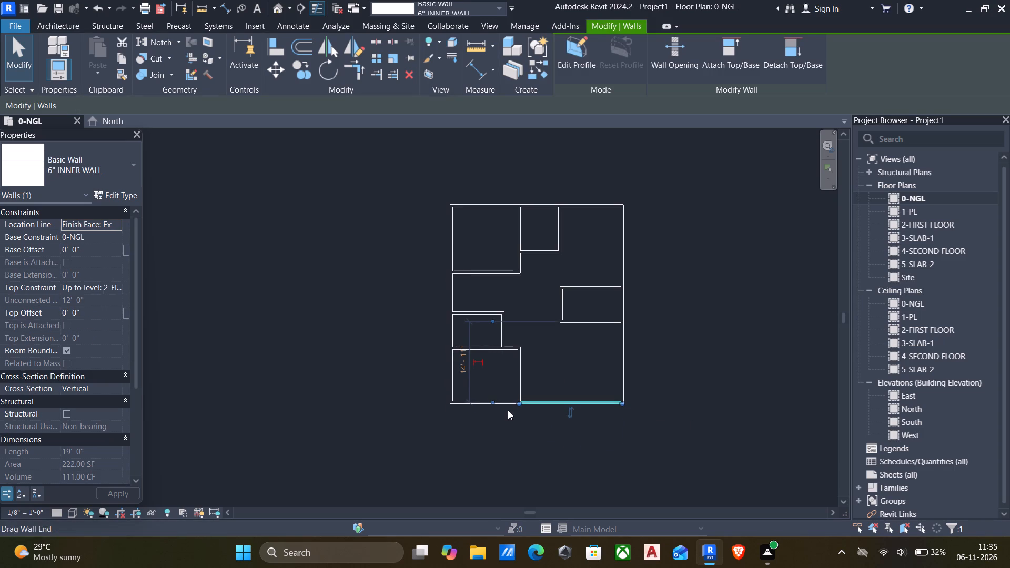
{"action": "key", "text": "ctrl+z"}
{"action": "key", "text": "ctrl+z"}
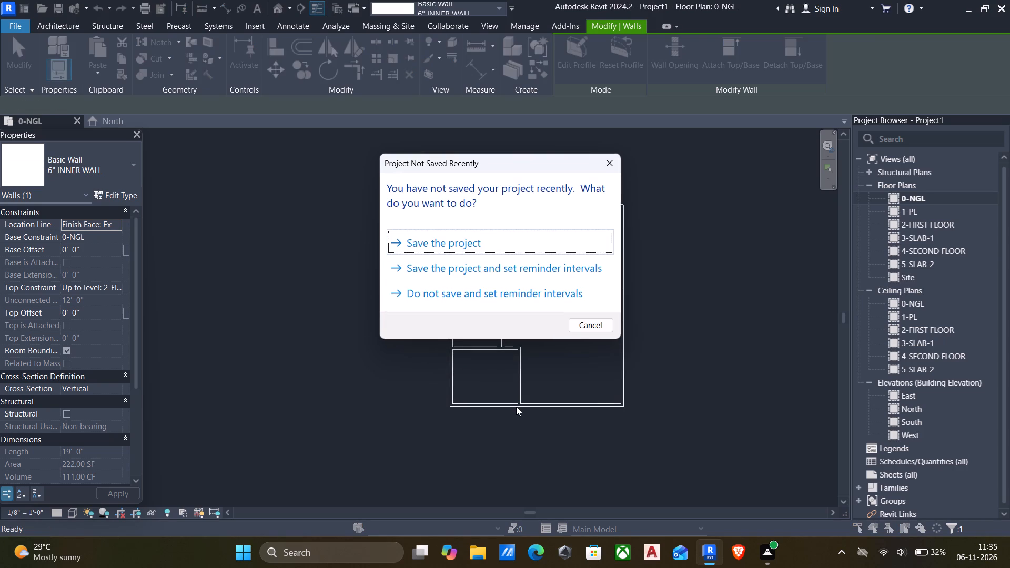
{"action": "left_click", "coordinate": [578, 327]}
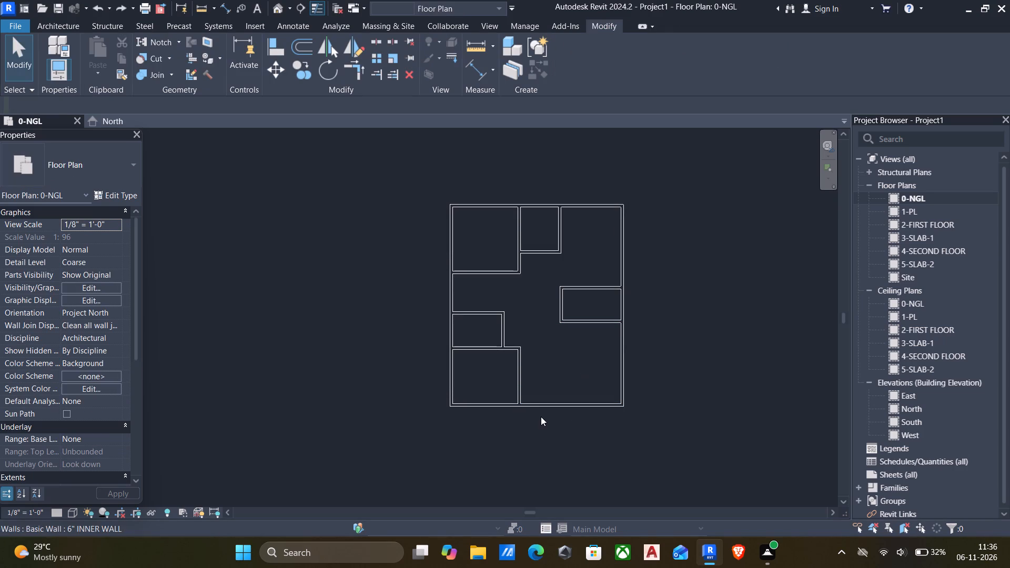
Shorten the bottom-right outer wall to 15'-6", pulling its left end 3'-6" away from the lower-left room's right wall.
{"action": "left_click", "coordinate": [541, 408]}
{"action": "scroll", "coordinate": [531, 405], "scroll_direction": "up", "scroll_amount": 3}
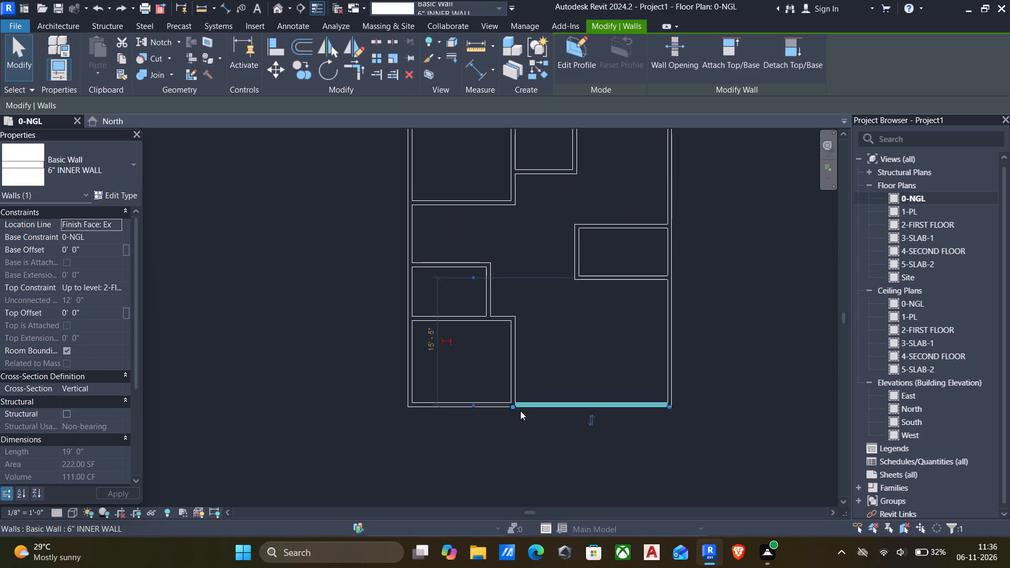
{"action": "left_click_drag", "start_coordinate": [513, 408], "coordinate": [540, 407]}
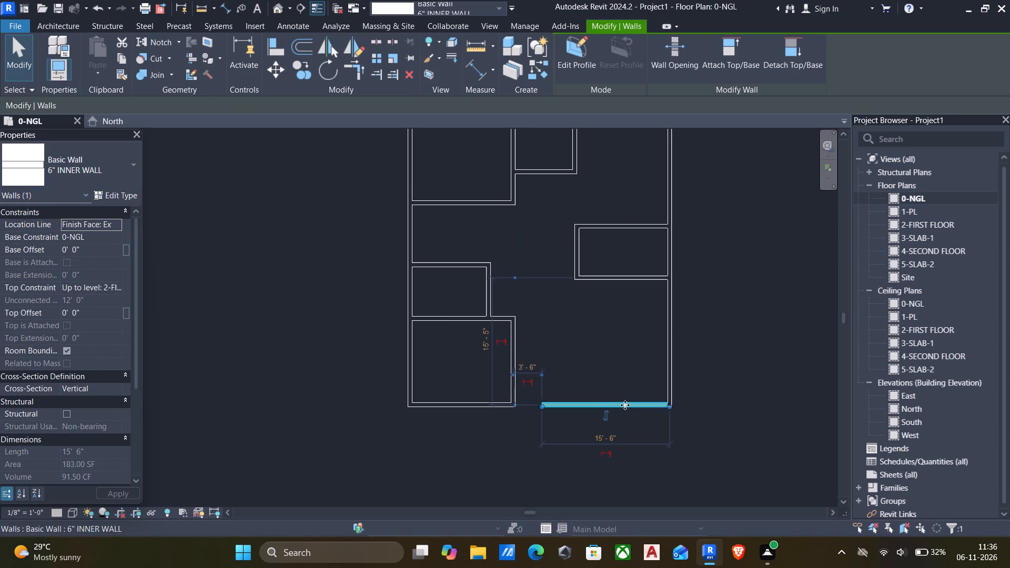
Nudge the shortened bottom-right outer wall up to about 3' above the lower-left room's bottom wall.
{"action": "left_click", "coordinate": [625, 405]}
{"action": "key", "text": "Up"}
{"action": "key", "text": "Up"}
{"action": "key", "text": "Up"}
{"action": "key", "text": "Up"}
{"action": "key", "text": "Up"}
{"action": "key", "text": "Up"}
{"action": "key", "text": "Up"}
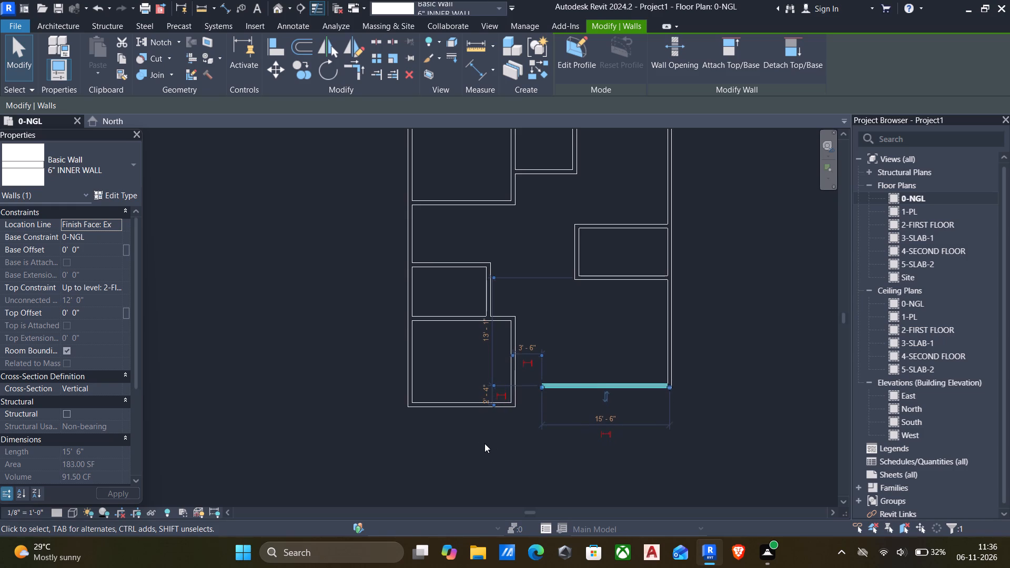
{"action": "left_click", "coordinate": [487, 443]}
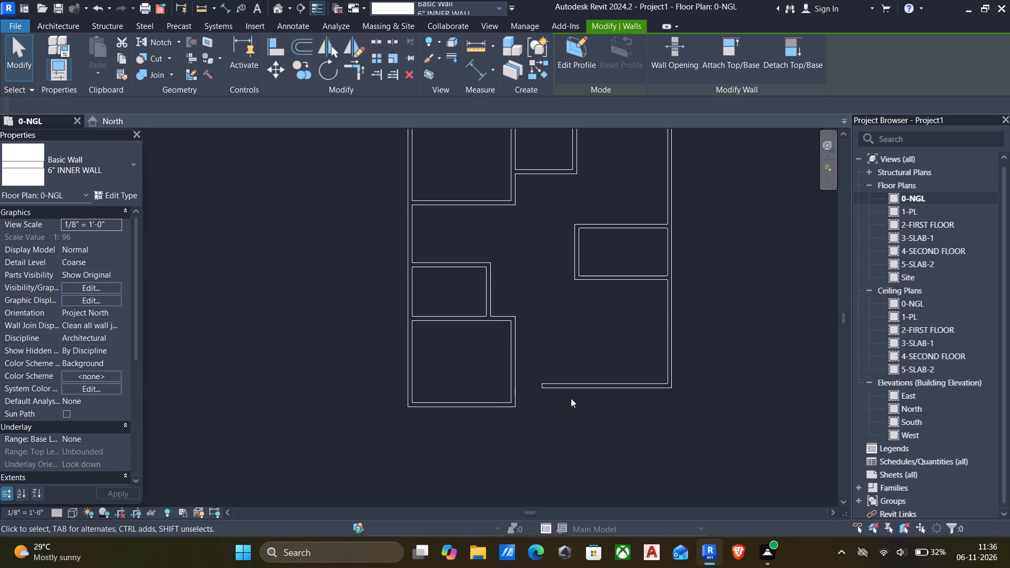
{"action": "left_click", "coordinate": [569, 388]}
{"action": "key", "text": "Up"}
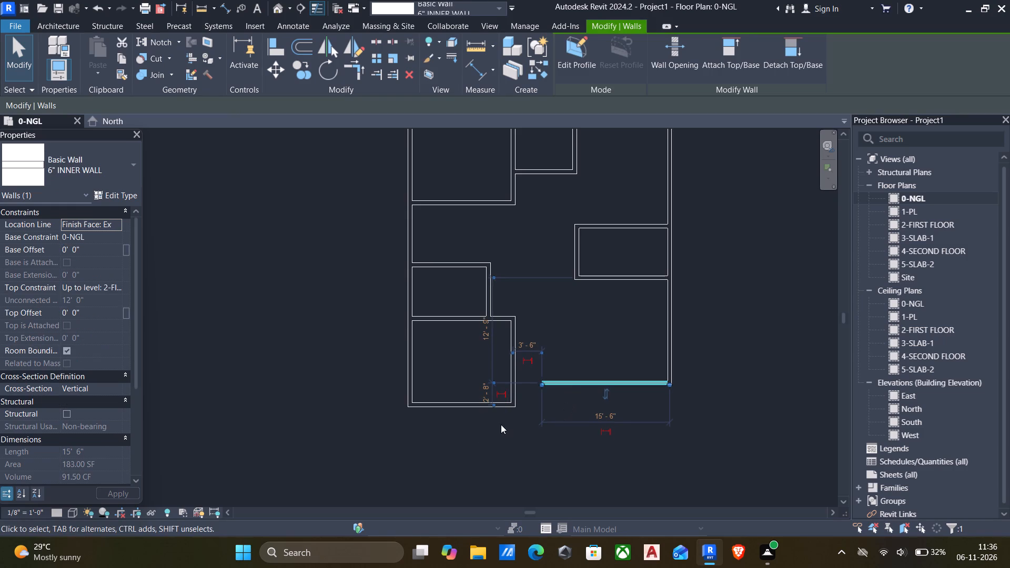
{"action": "key", "text": "Up"}
Extend the bottom-right outer wall's free end to meet the lower-left room's right wall, making it 19' long.
{"action": "left_click_drag", "start_coordinate": [542, 381], "coordinate": [521, 381]}
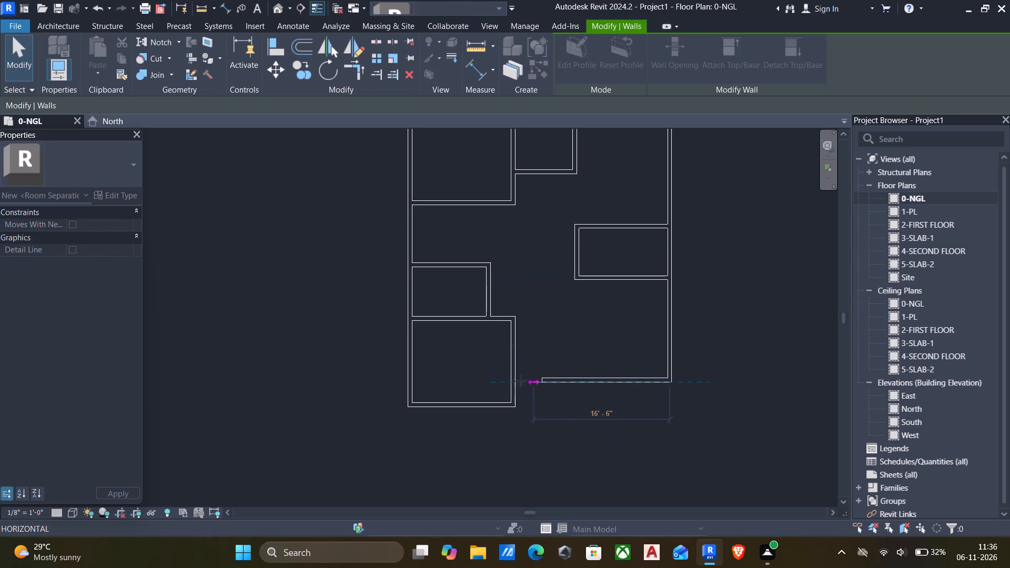
{"action": "left_click_drag", "start_coordinate": [521, 381], "coordinate": [511, 381]}
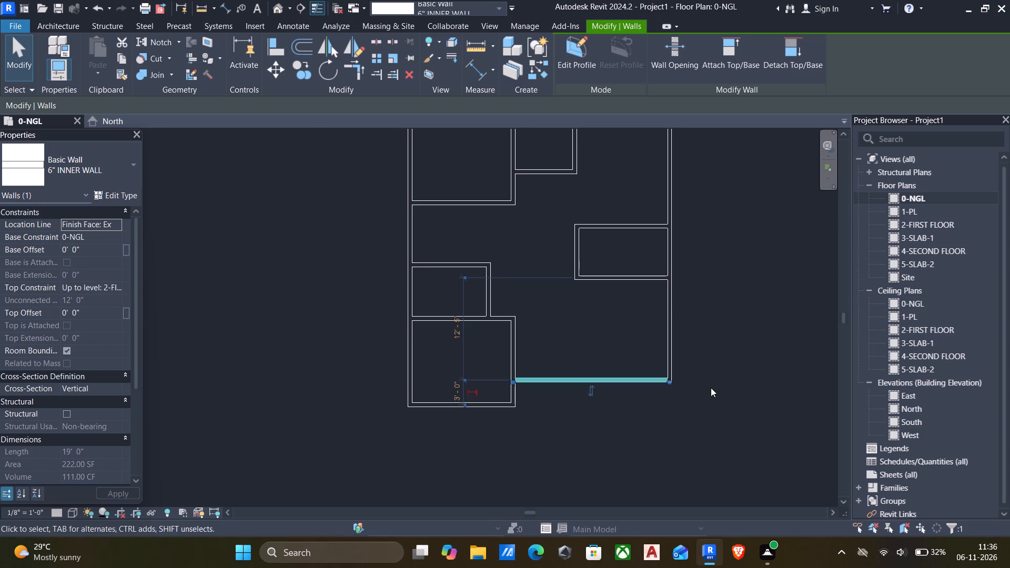
{"action": "left_click", "coordinate": [715, 390]}
Extend the lower-left room's right wall down past the room's bottom wall to a length of 17'-6".
{"action": "scroll", "coordinate": [689, 386], "scroll_direction": "down", "scroll_amount": 3}
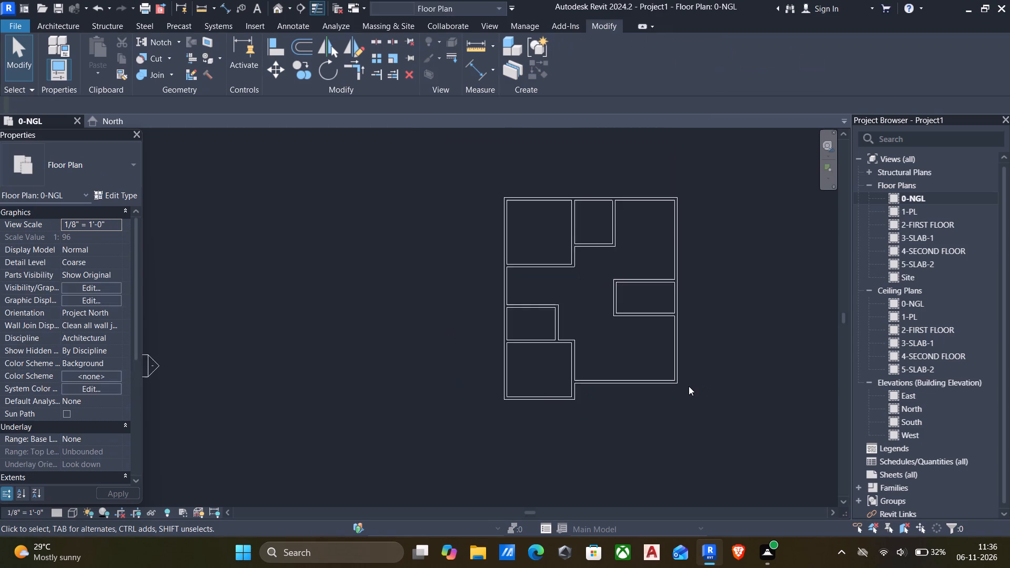
{"action": "scroll", "coordinate": [689, 386], "scroll_direction": "down", "scroll_amount": 1}
{"action": "scroll", "coordinate": [528, 320], "scroll_direction": "down", "scroll_amount": 3}
{"action": "middle_click_drag", "start_coordinate": [584, 376], "coordinate": [534, 355]}
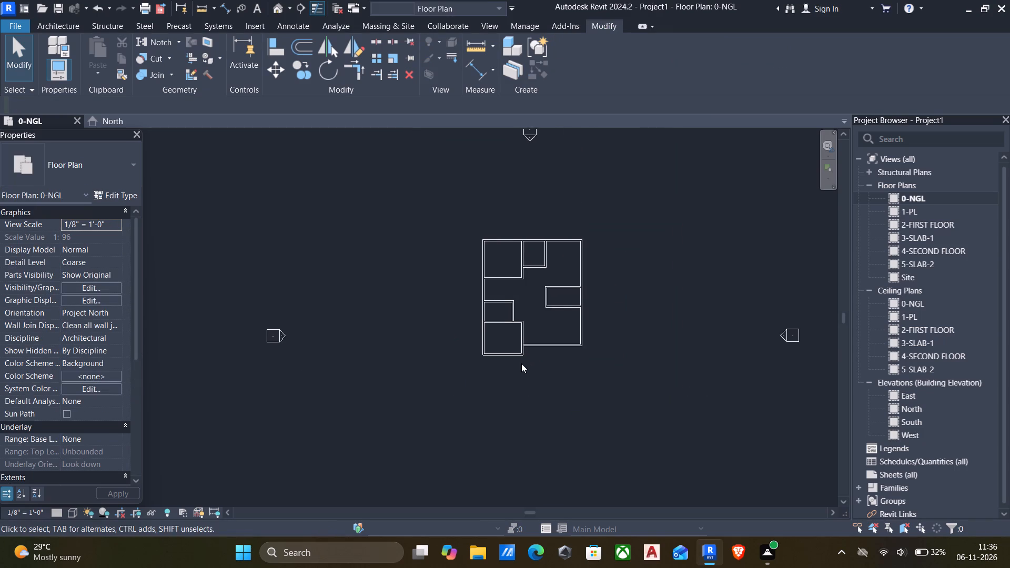
{"action": "scroll", "coordinate": [521, 363], "scroll_direction": "up", "scroll_amount": 11}
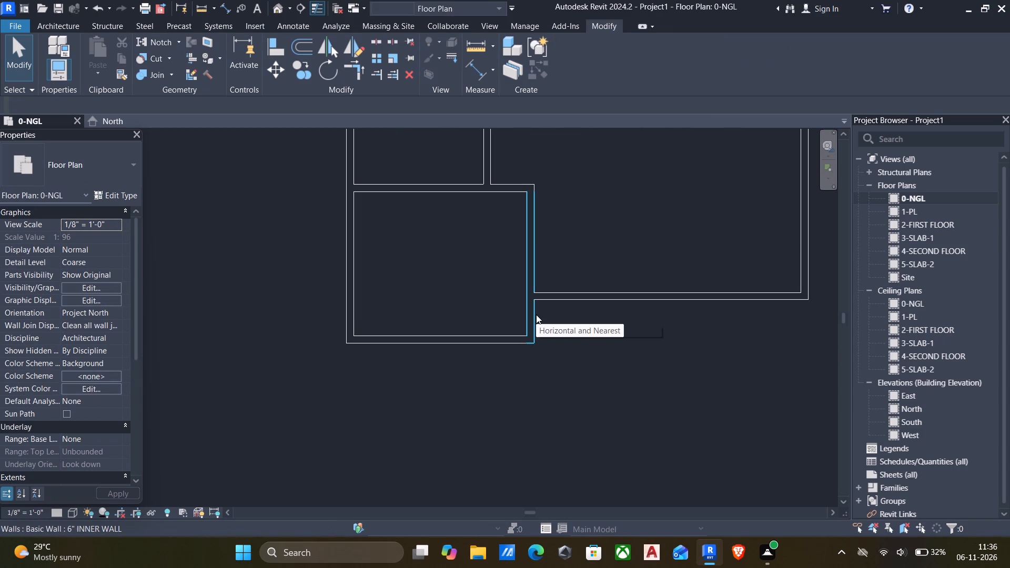
{"action": "left_click", "coordinate": [534, 317]}
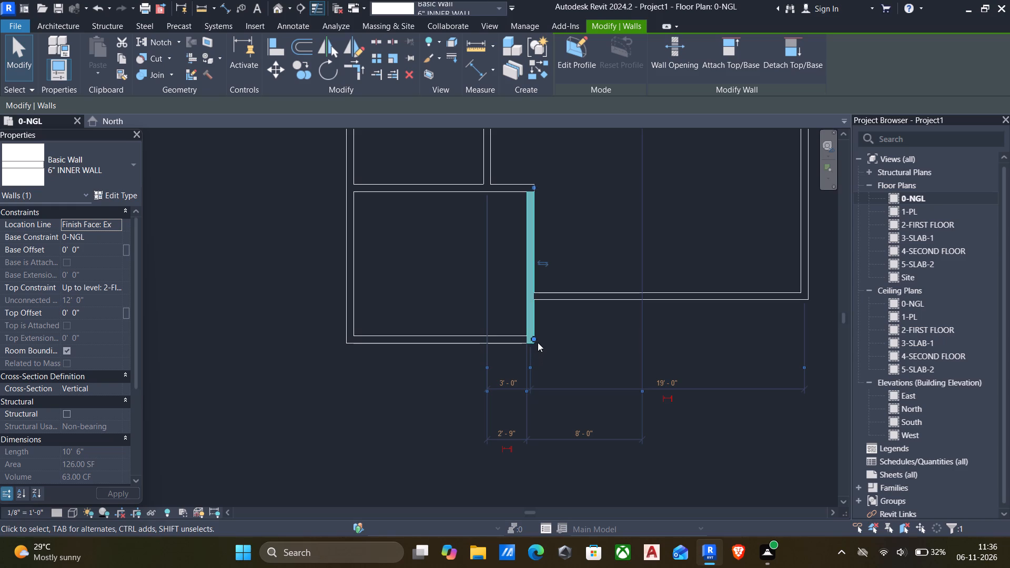
{"action": "left_click_drag", "start_coordinate": [532, 339], "coordinate": [536, 443]}
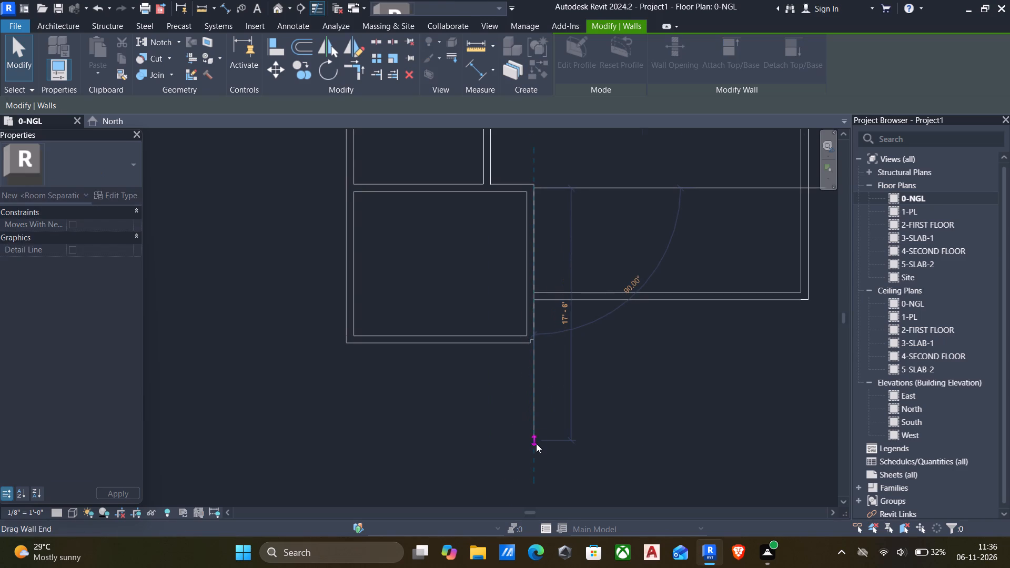
{"action": "left_click", "coordinate": [376, 439]}
{"action": "scroll", "coordinate": [523, 437], "scroll_direction": "down", "scroll_amount": 5}
{"action": "middle_click_drag", "start_coordinate": [569, 430], "coordinate": [547, 419]}
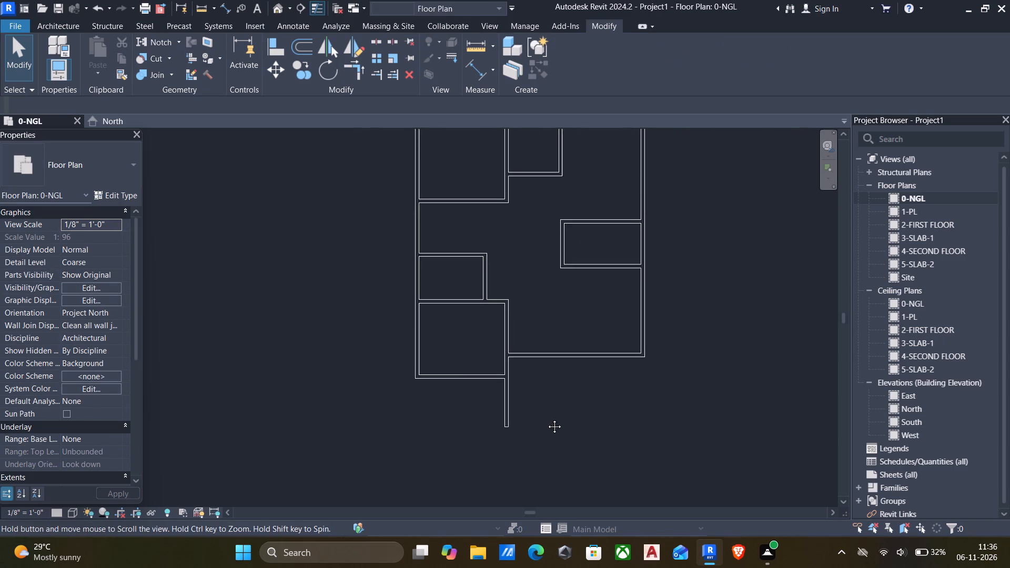
{"action": "middle_click_drag", "start_coordinate": [547, 419], "coordinate": [543, 416]}
{"action": "scroll", "coordinate": [528, 402], "scroll_direction": "up", "scroll_amount": 1}
{"action": "left_click", "coordinate": [503, 404]}
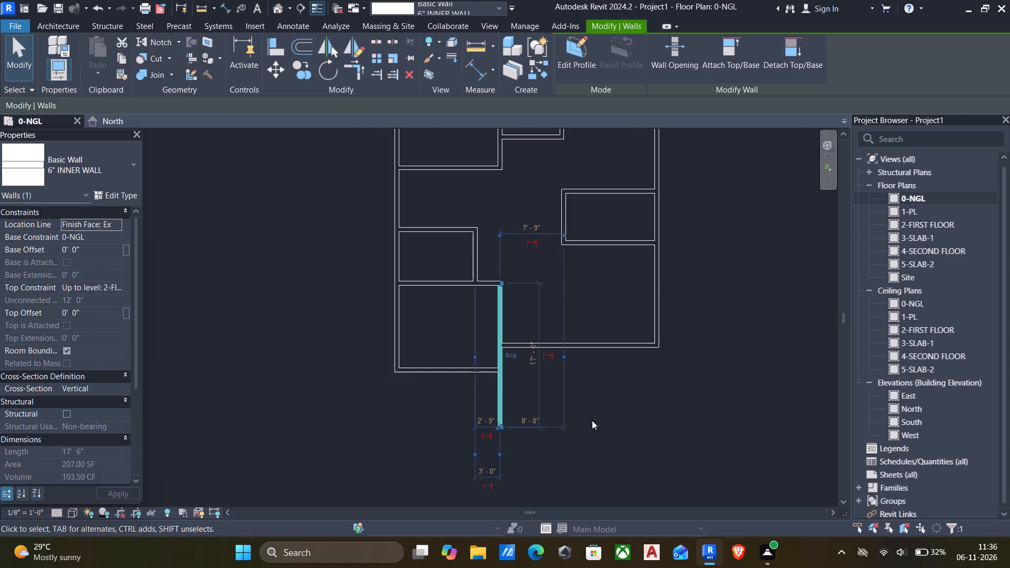
{"action": "left_click", "coordinate": [604, 421]}
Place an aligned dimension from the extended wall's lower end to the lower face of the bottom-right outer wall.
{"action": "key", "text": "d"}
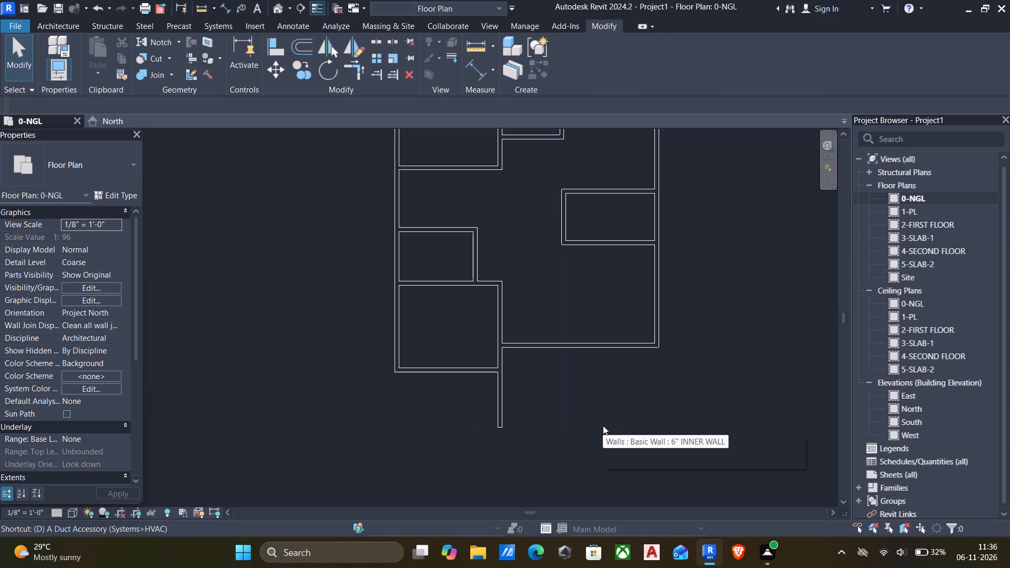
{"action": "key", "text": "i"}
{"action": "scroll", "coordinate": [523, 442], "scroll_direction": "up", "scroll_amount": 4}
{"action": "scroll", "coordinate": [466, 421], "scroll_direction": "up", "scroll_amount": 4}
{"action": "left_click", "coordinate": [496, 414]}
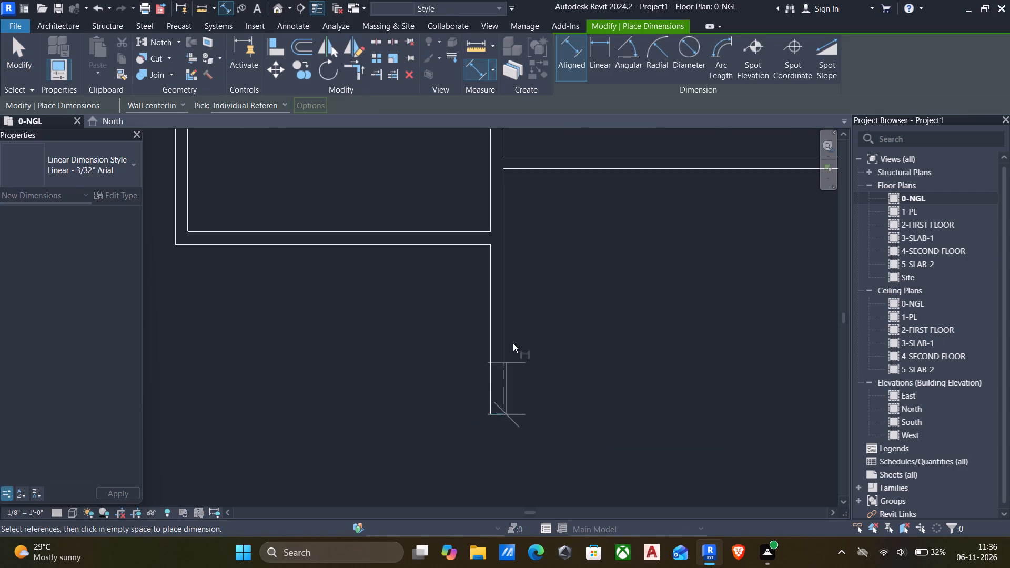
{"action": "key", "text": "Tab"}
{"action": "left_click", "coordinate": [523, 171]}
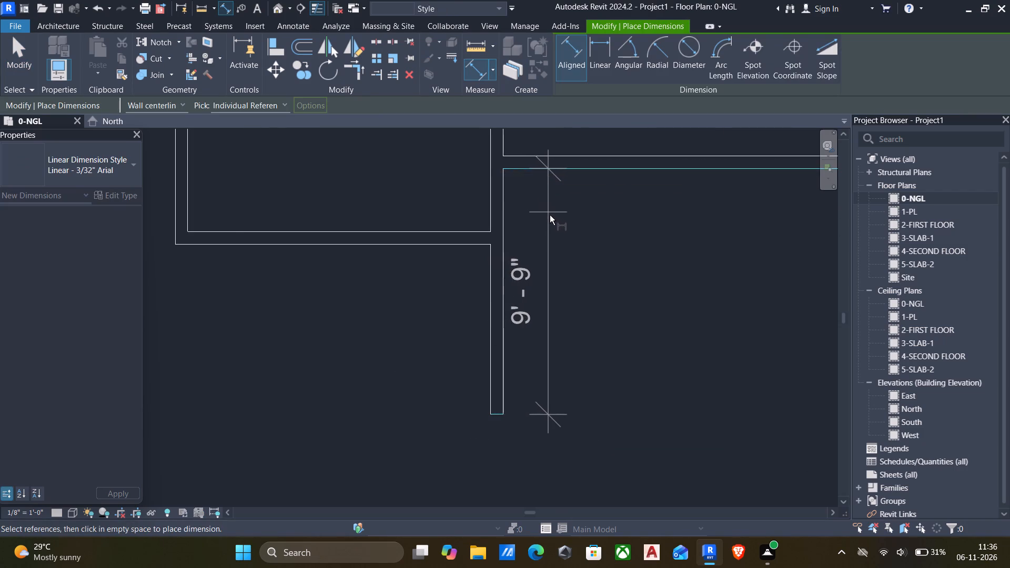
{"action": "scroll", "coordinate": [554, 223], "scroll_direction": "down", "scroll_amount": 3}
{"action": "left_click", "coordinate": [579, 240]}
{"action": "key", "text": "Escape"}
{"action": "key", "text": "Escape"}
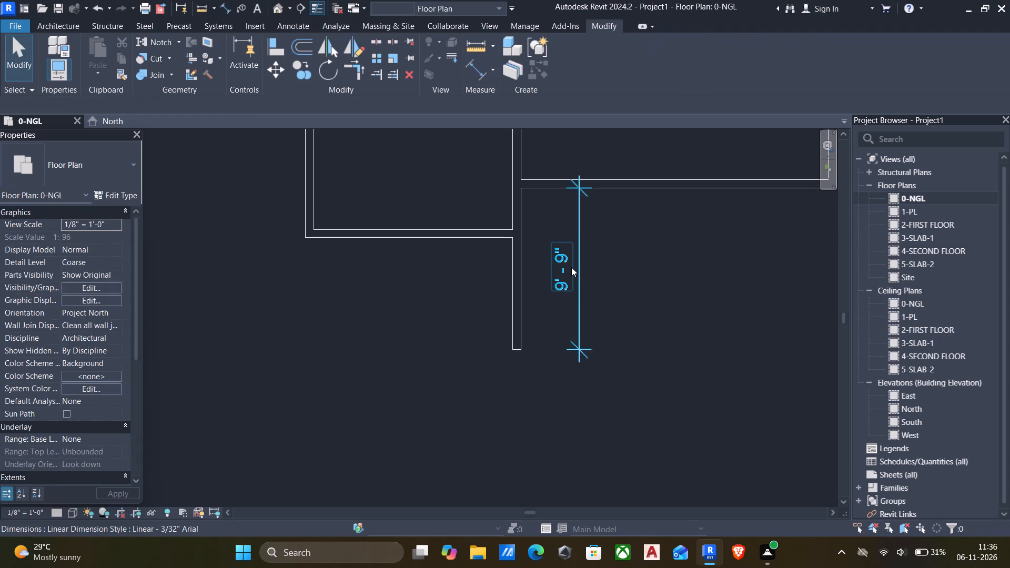
Shorten the extended wall to 16', so it ends 8'-3" below the bottom-right outer wall.
{"action": "left_click", "coordinate": [569, 267]}
{"action": "key", "text": "Escape"}
{"action": "left_click", "coordinate": [551, 187]}
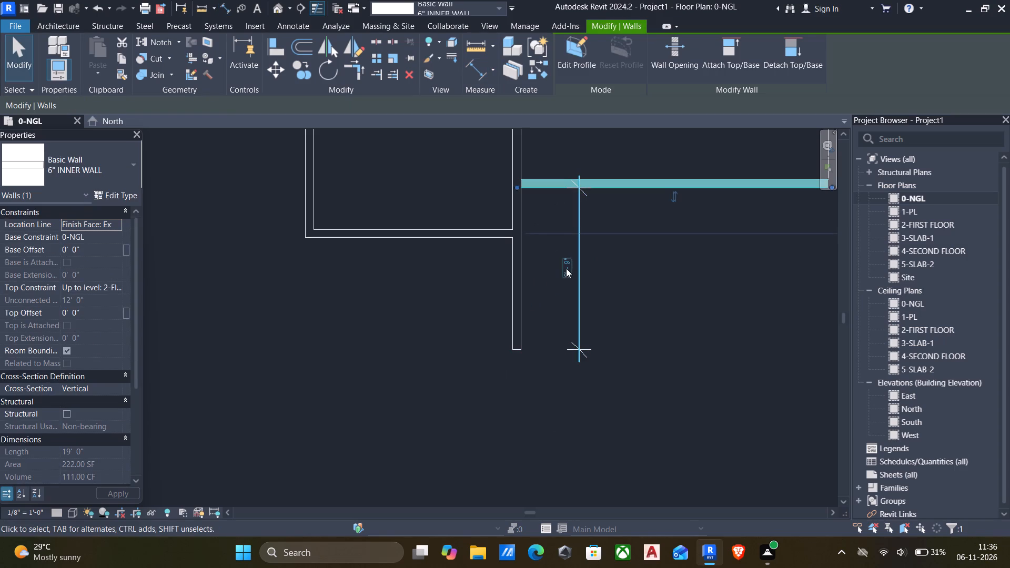
{"action": "key", "text": "Escape"}
{"action": "left_click", "coordinate": [516, 285]}
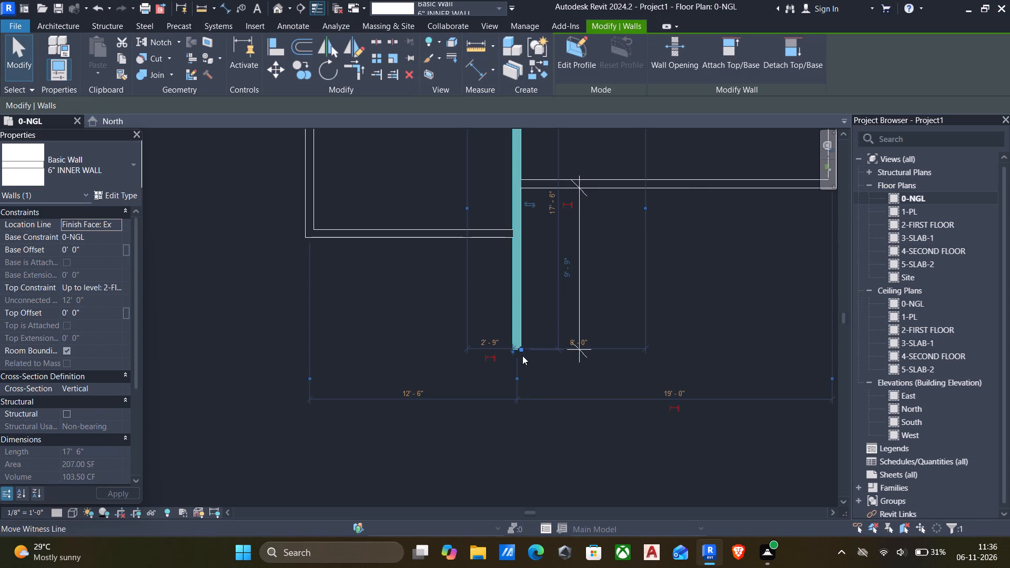
{"action": "left_click_drag", "start_coordinate": [520, 349], "coordinate": [523, 322]}
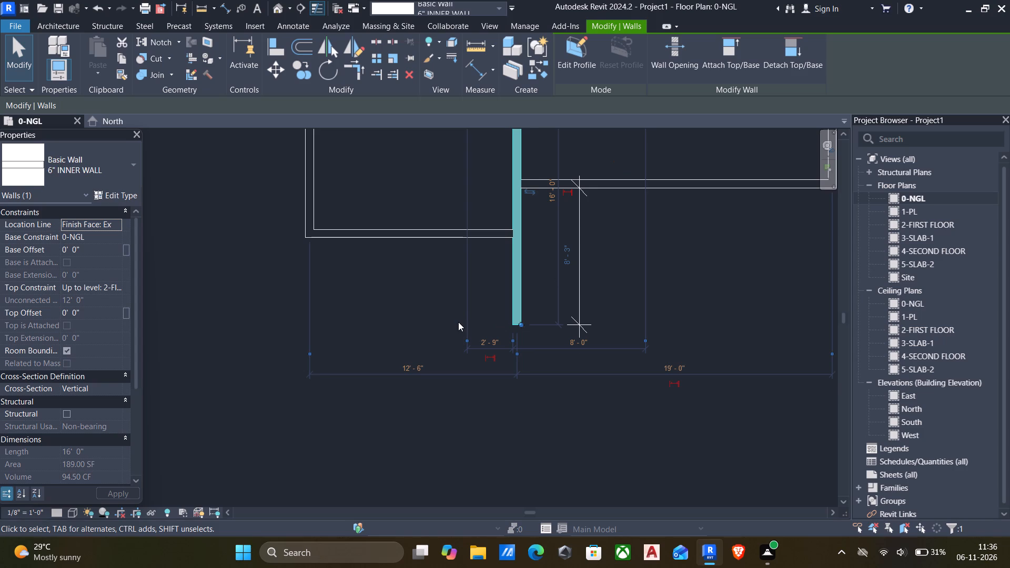
{"action": "key", "text": "Escape"}
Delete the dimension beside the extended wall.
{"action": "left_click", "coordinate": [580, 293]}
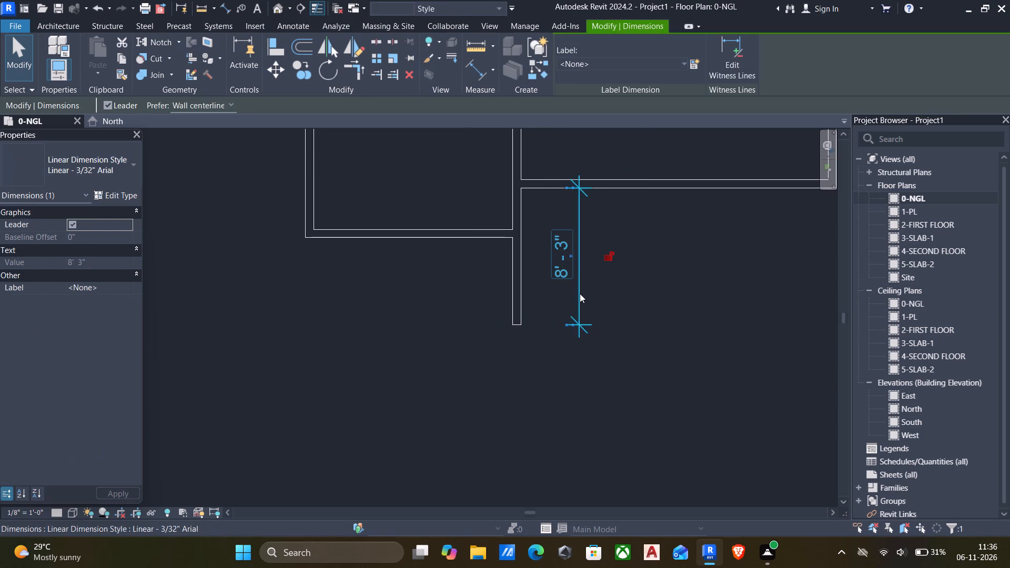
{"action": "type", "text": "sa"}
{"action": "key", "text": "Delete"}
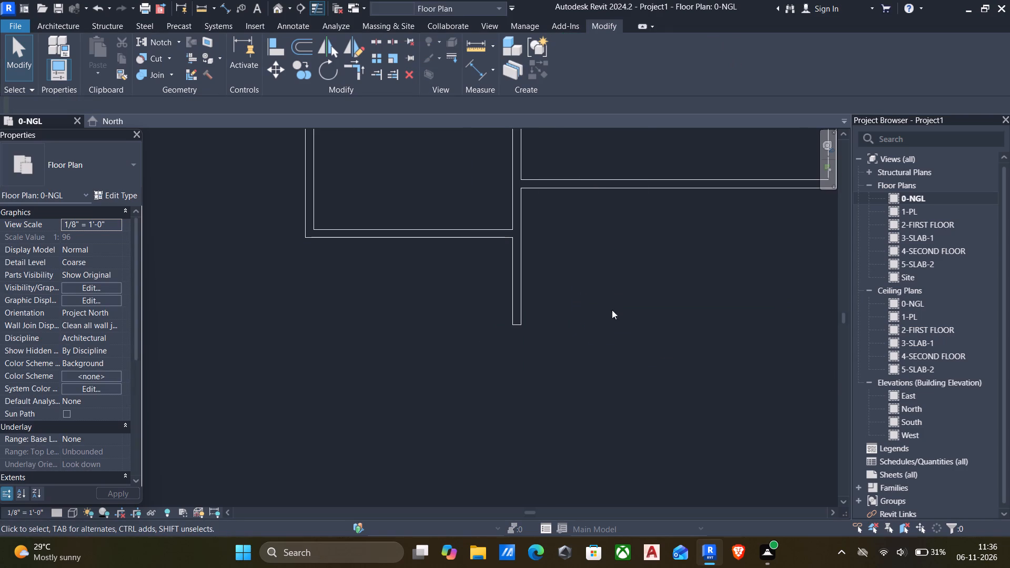
Start the Door command and browse to the US library's Doors folder to load a family.
{"action": "scroll", "coordinate": [614, 313], "scroll_direction": "down", "scroll_amount": 7}
{"action": "middle_click_drag", "start_coordinate": [632, 316], "coordinate": [412, 322]}
{"action": "scroll", "coordinate": [410, 327], "scroll_direction": "down", "scroll_amount": 4}
{"action": "middle_click_drag", "start_coordinate": [464, 322], "coordinate": [514, 348]}
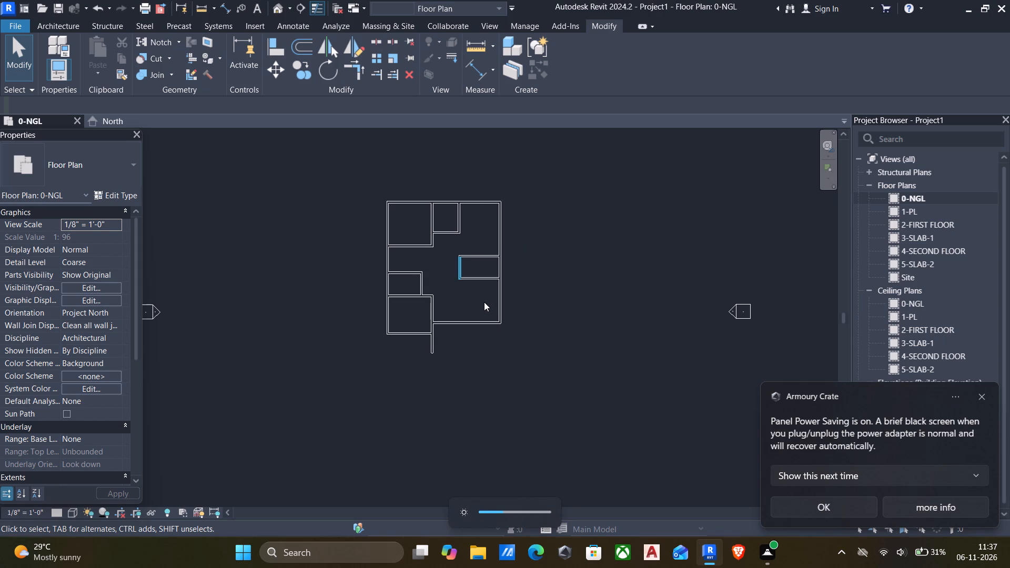
{"action": "type", "text": "dr"}
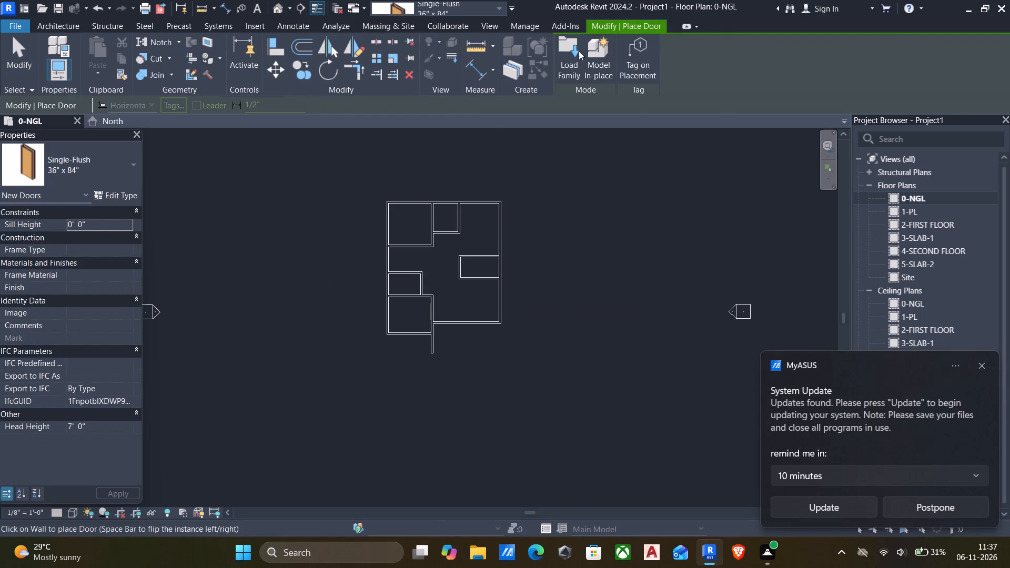
{"action": "left_click", "coordinate": [565, 49]}
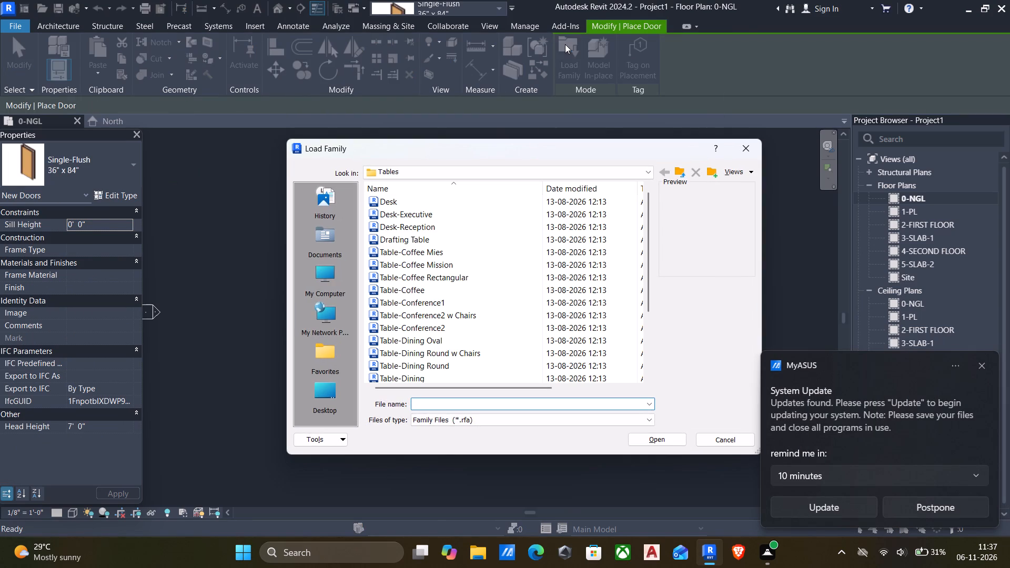
{"action": "left_click", "coordinate": [674, 170]}
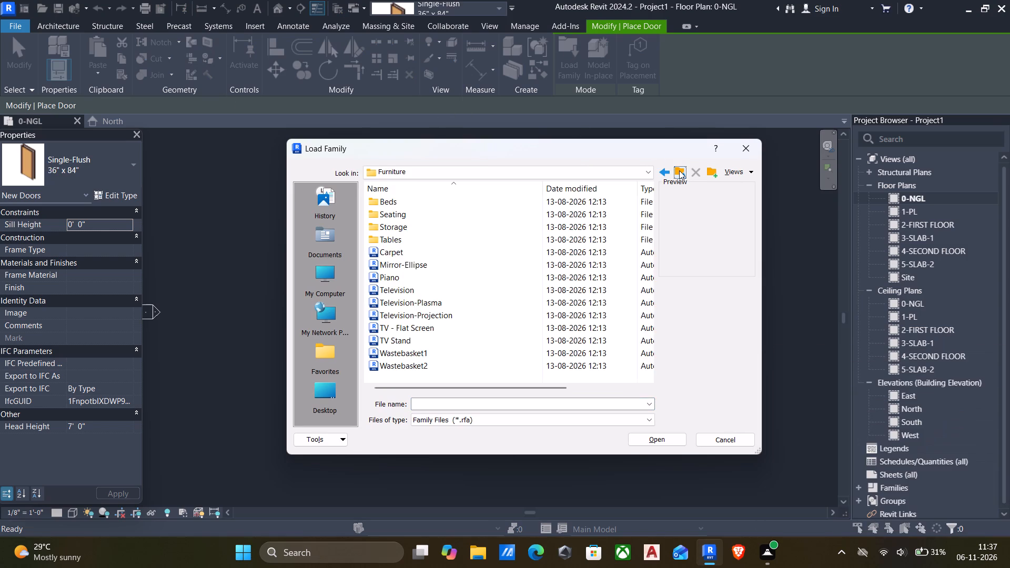
{"action": "left_click", "coordinate": [679, 170]}
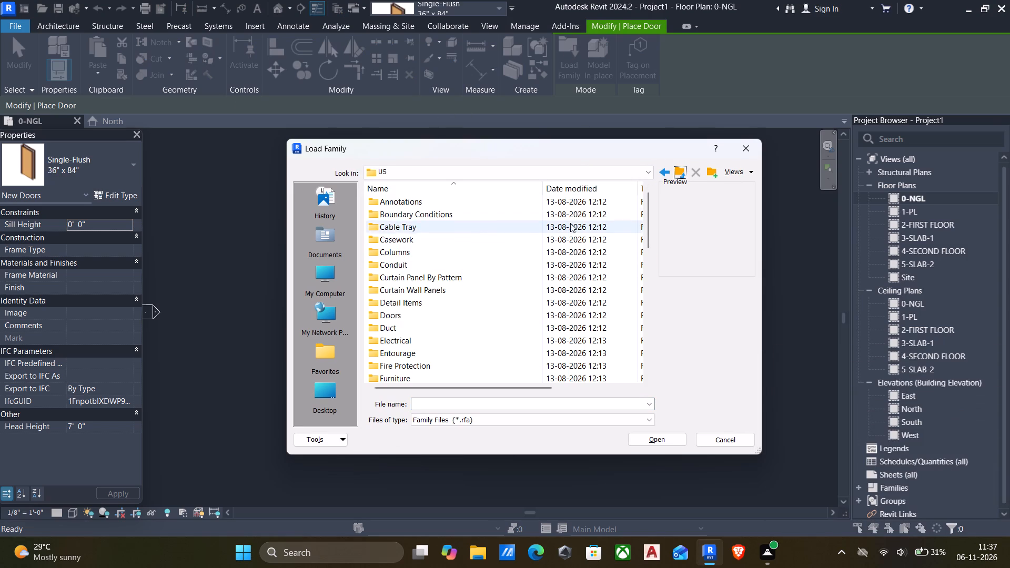
{"action": "left_click", "coordinate": [675, 170]}
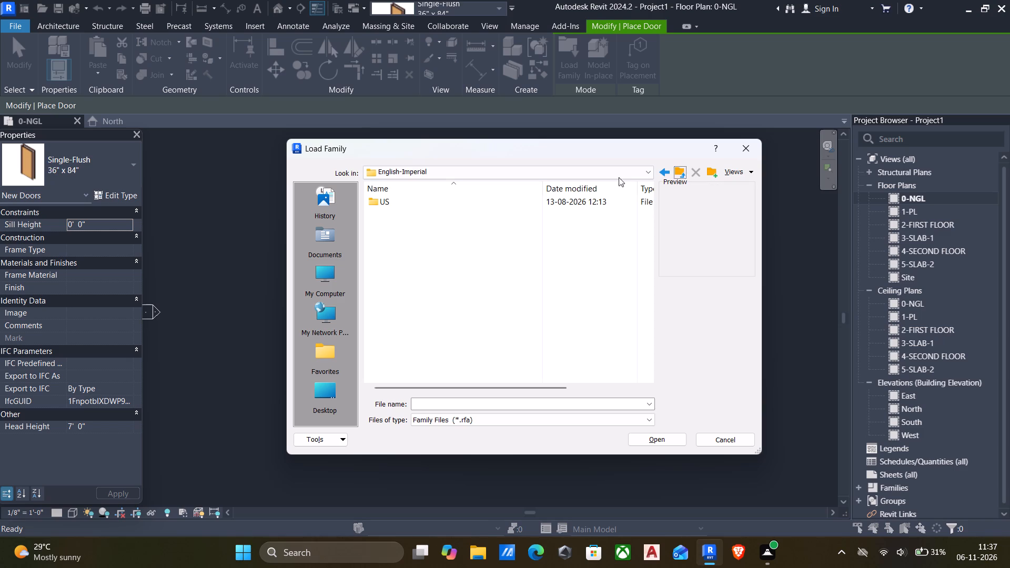
{"action": "double_click", "coordinate": [378, 202]}
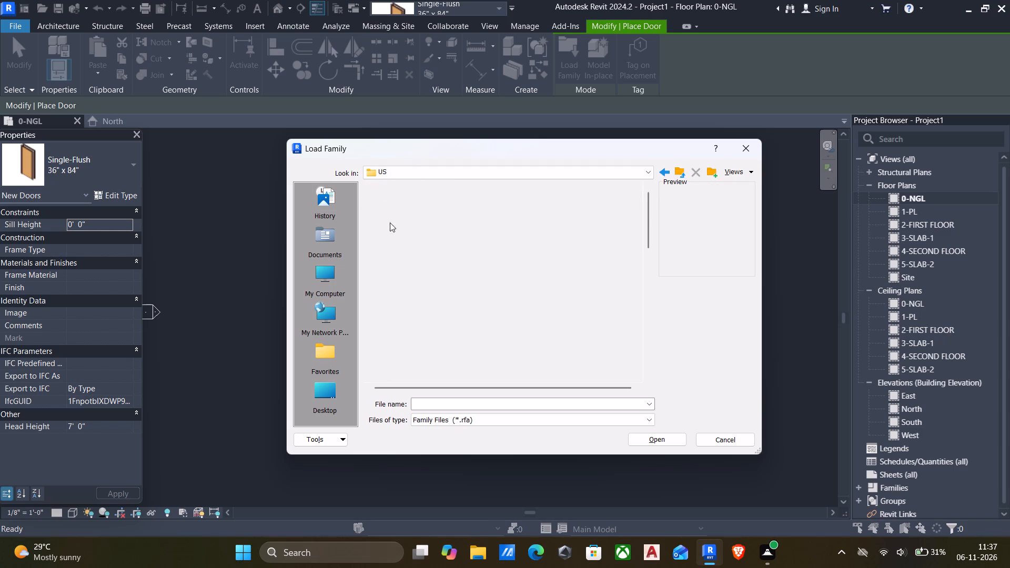
{"action": "scroll", "coordinate": [391, 259], "scroll_direction": "down", "scroll_amount": 2}
{"action": "double_click", "coordinate": [372, 240]}
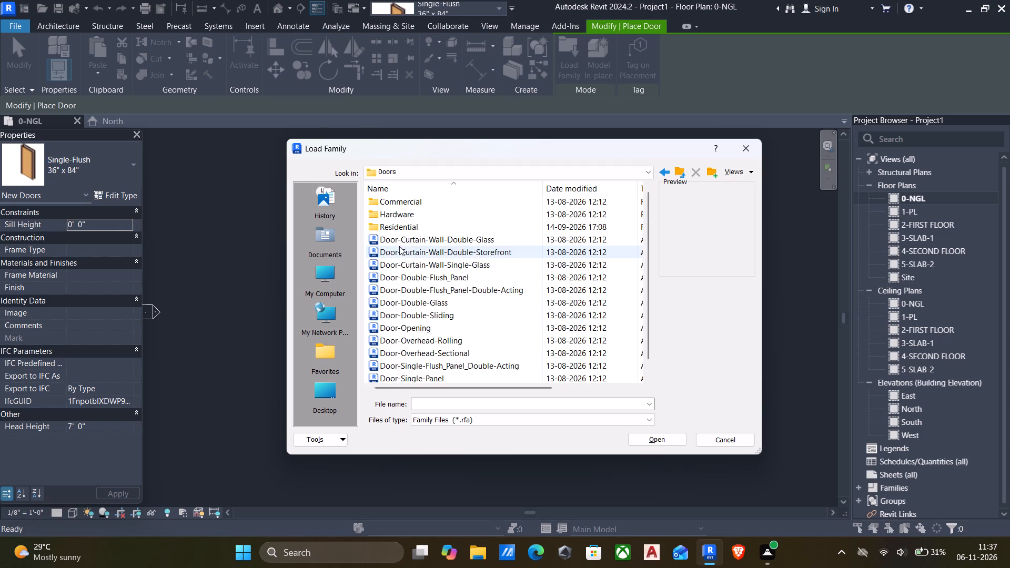
Preview the door families in the Doors folder, from Door-Curtain-Wall-Double-Glass down to Door-Double-Sliding.
{"action": "left_click", "coordinate": [405, 240]}
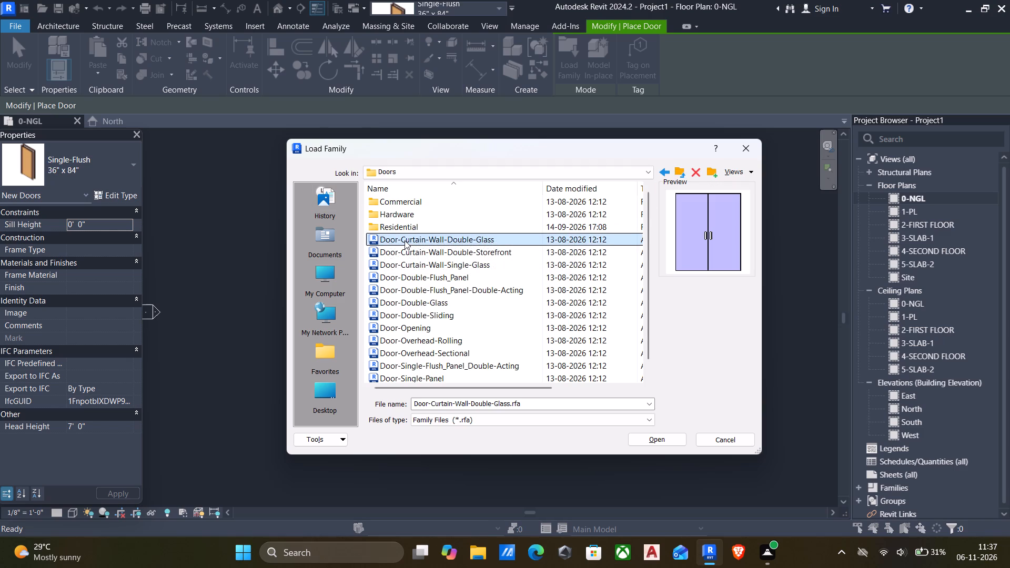
{"action": "key", "text": "Down"}
{"action": "key", "text": "Down"}
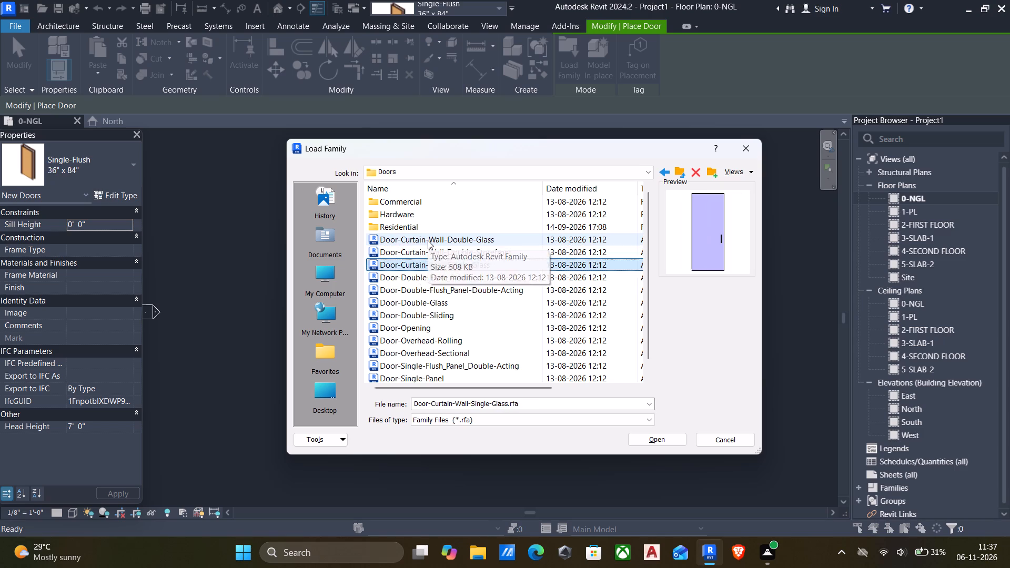
{"action": "key", "text": "Down"}
{"action": "key", "text": "Down"}
{"action": "key", "text": "Down"}
{"action": "key", "text": "Down"}
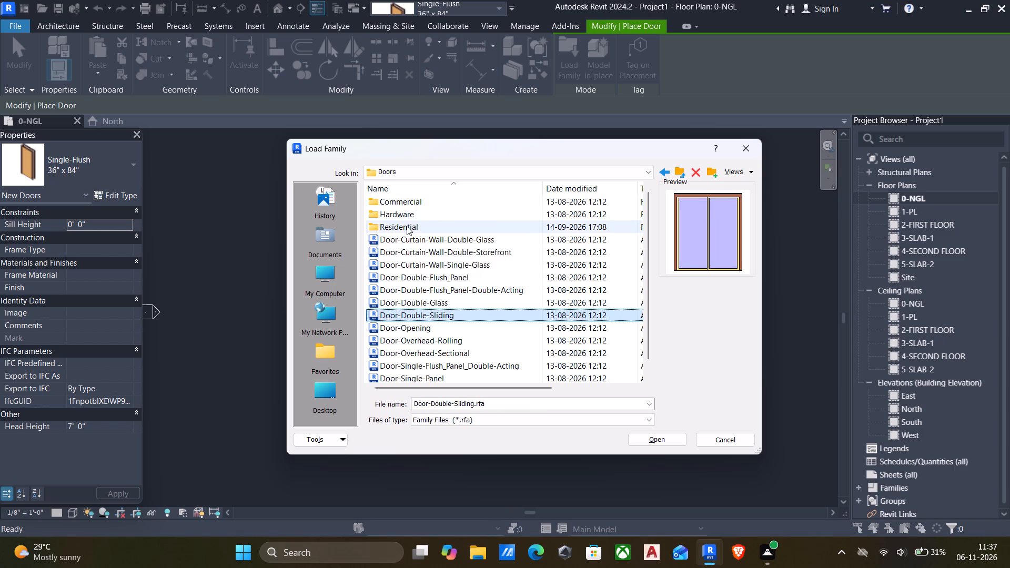
Preview the door families in the Residential folder, from the exterior double full-glass door down to the interior double doors.
{"action": "double_click", "coordinate": [407, 226]}
{"action": "left_click", "coordinate": [394, 206]}
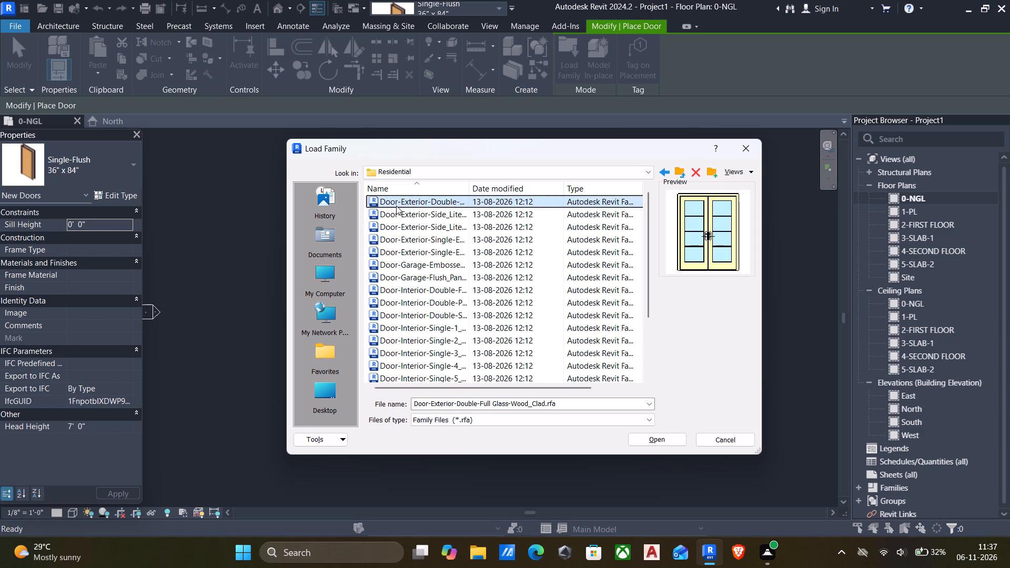
{"action": "key", "text": "Down"}
{"action": "key", "text": "Down"}
{"action": "key", "text": "Down"}
{"action": "key", "text": "Down"}
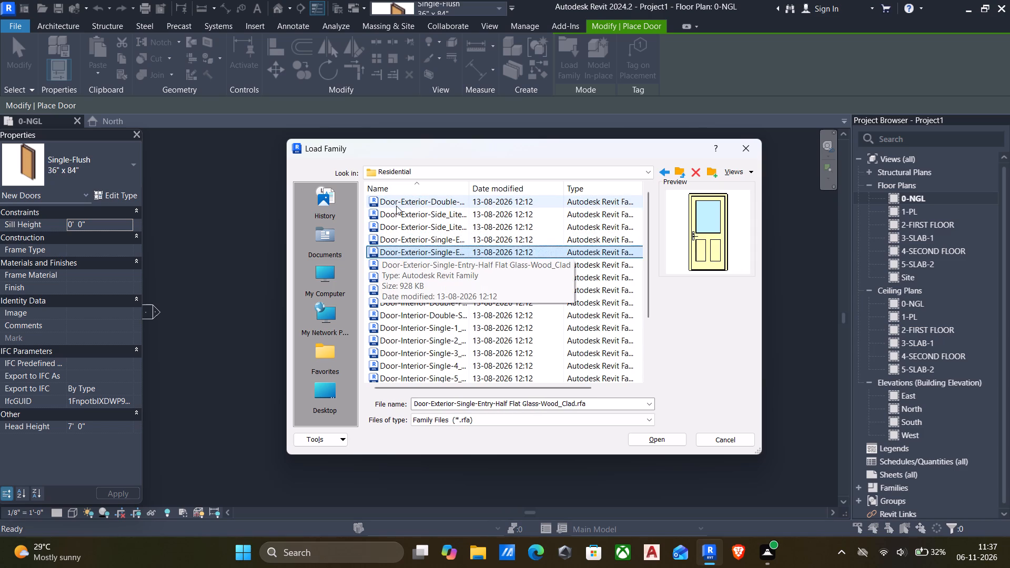
{"action": "key", "text": "Down"}
{"action": "key", "text": "Up"}
{"action": "key", "text": "Up"}
{"action": "key", "text": "Up"}
{"action": "key", "text": "Up"}
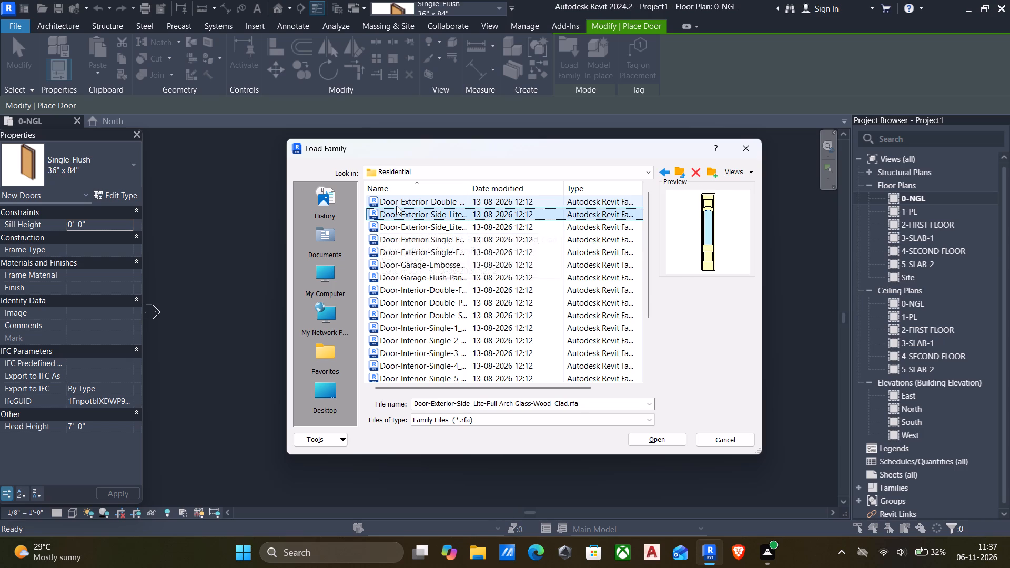
{"action": "key", "text": "Down"}
{"action": "key", "text": "Down"}
{"action": "key", "text": "Down"}
{"action": "key", "text": "Down"}
{"action": "key", "text": "Down"}
{"action": "key", "text": "Down"}
{"action": "key", "text": "Down"}
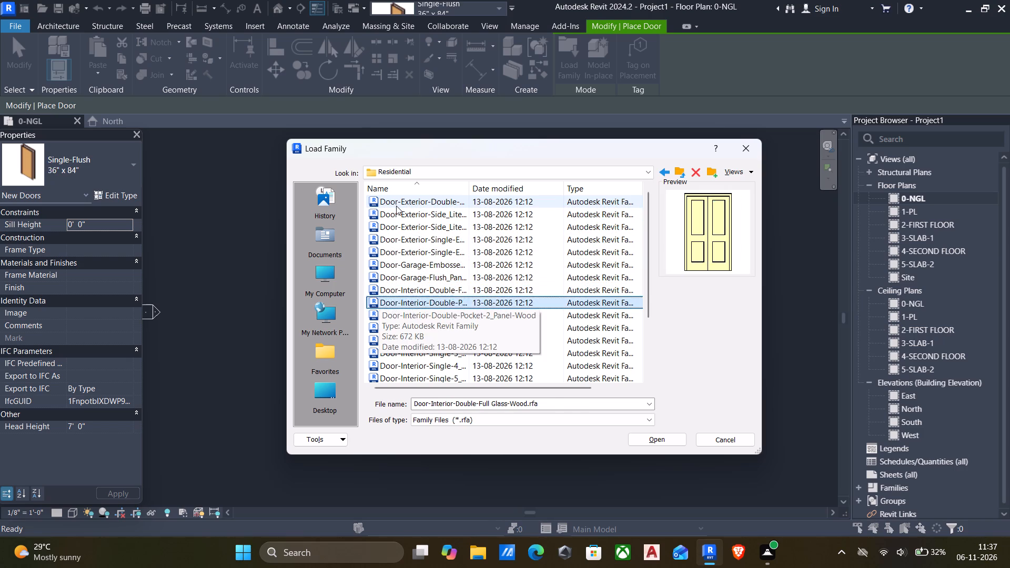
Load the Door-Interior-Single-1_Panel-Wood family with its 26" x 84" type.
{"action": "key", "text": "Down"}
{"action": "key", "text": "Down"}
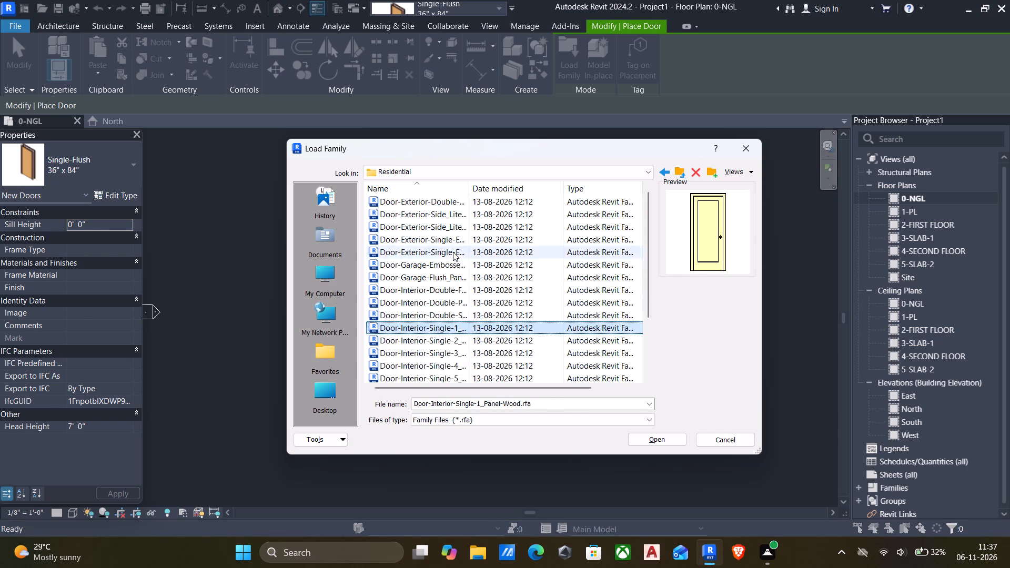
{"action": "left_click", "coordinate": [647, 440]}
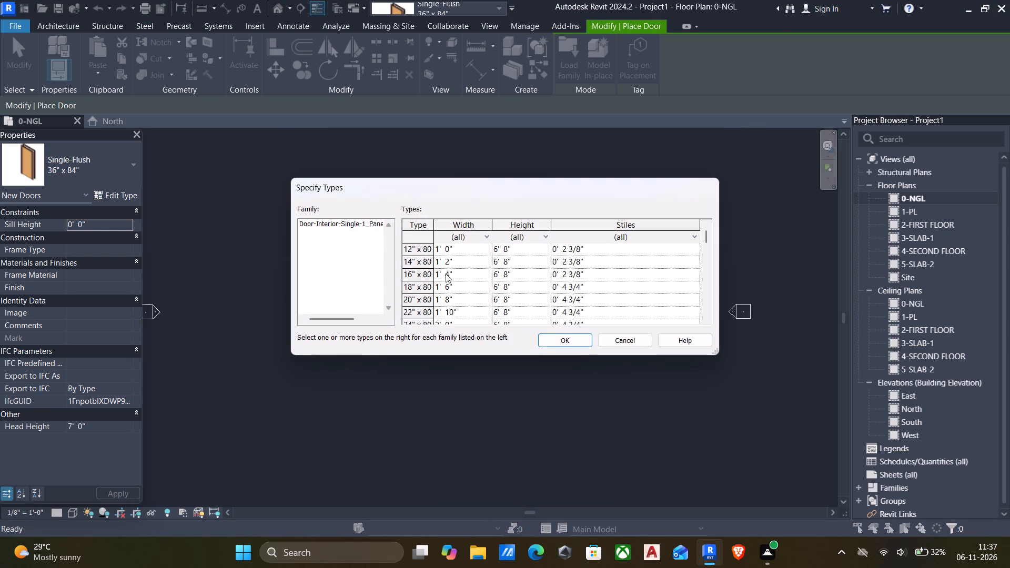
{"action": "scroll", "coordinate": [497, 279], "scroll_direction": "down", "scroll_amount": 6}
{"action": "left_click", "coordinate": [498, 277]}
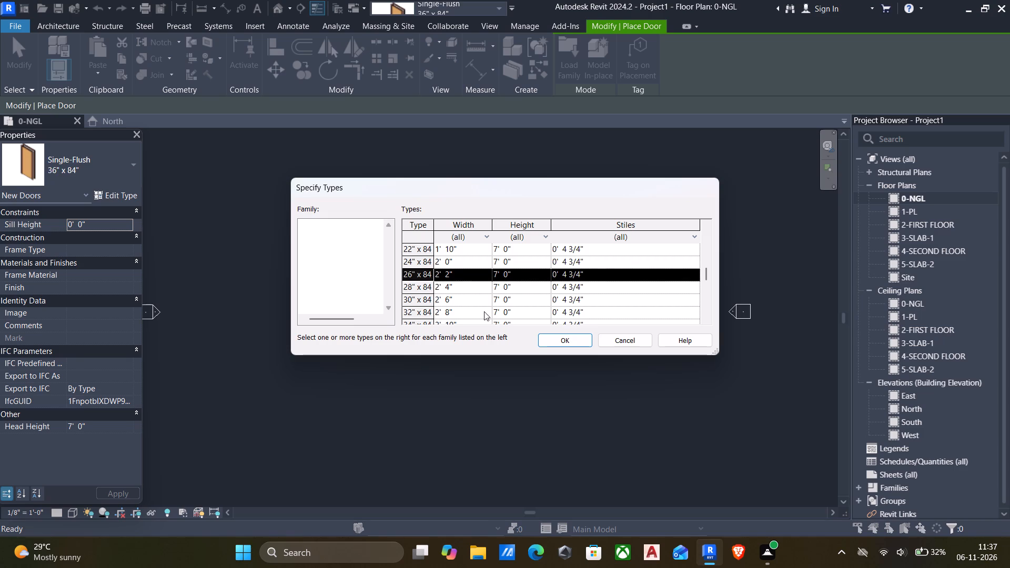
{"action": "left_click", "coordinate": [546, 338]}
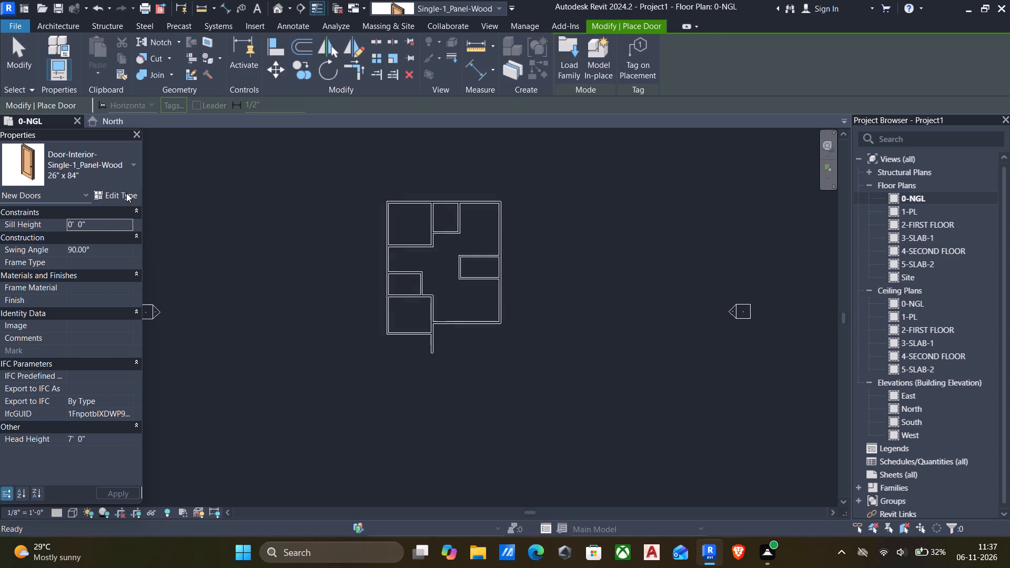
Duplicate the 26" x 84" door type as 3'x7' and set the new type's width to 3'.
{"action": "left_click", "coordinate": [126, 193]}
{"action": "left_click", "coordinate": [735, 116]}
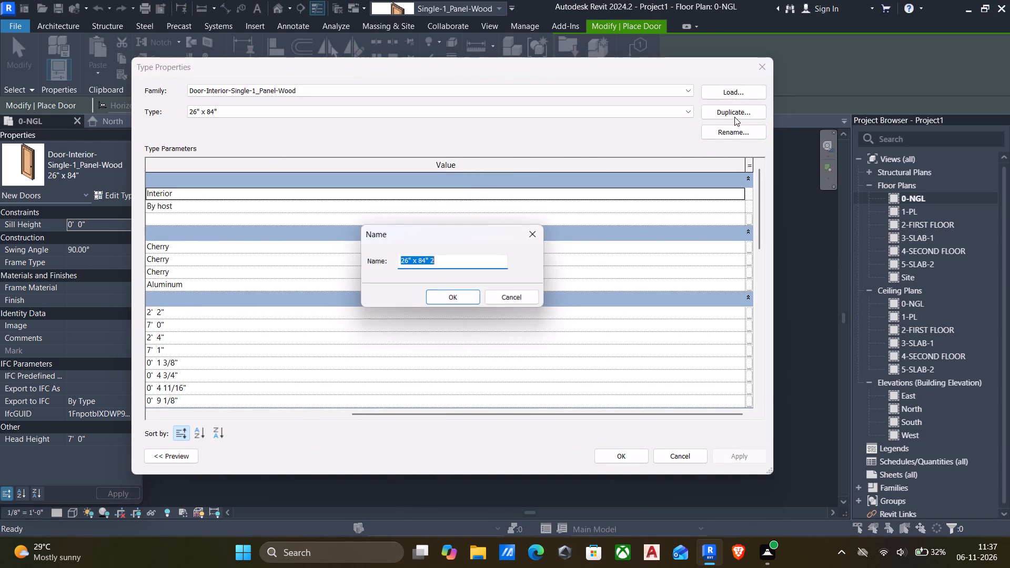
{"action": "key", "text": "BackSpace"}
{"action": "type", "text": "3'x7'"}
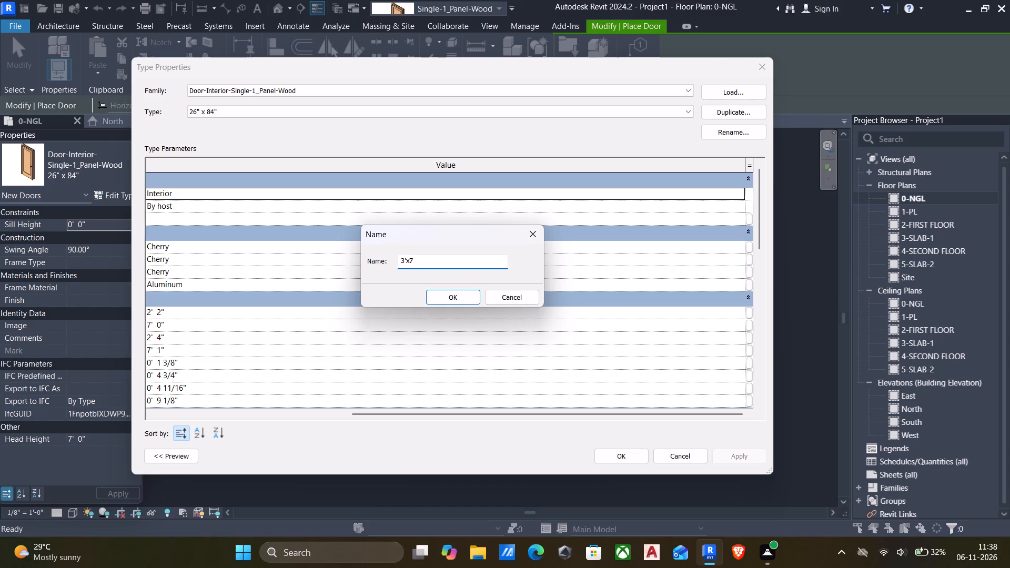
{"action": "left_click", "coordinate": [446, 292]}
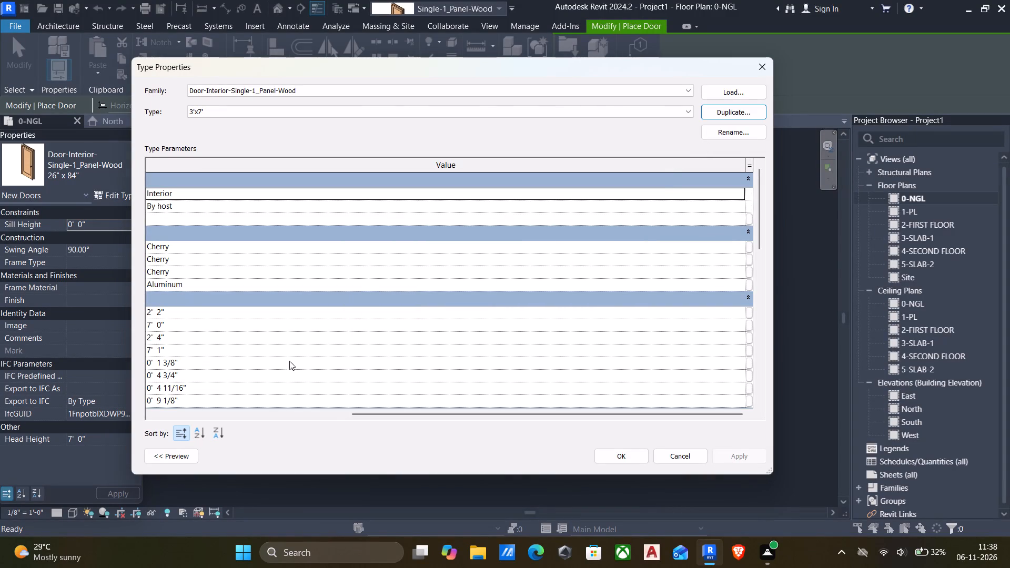
{"action": "left_click", "coordinate": [203, 311]}
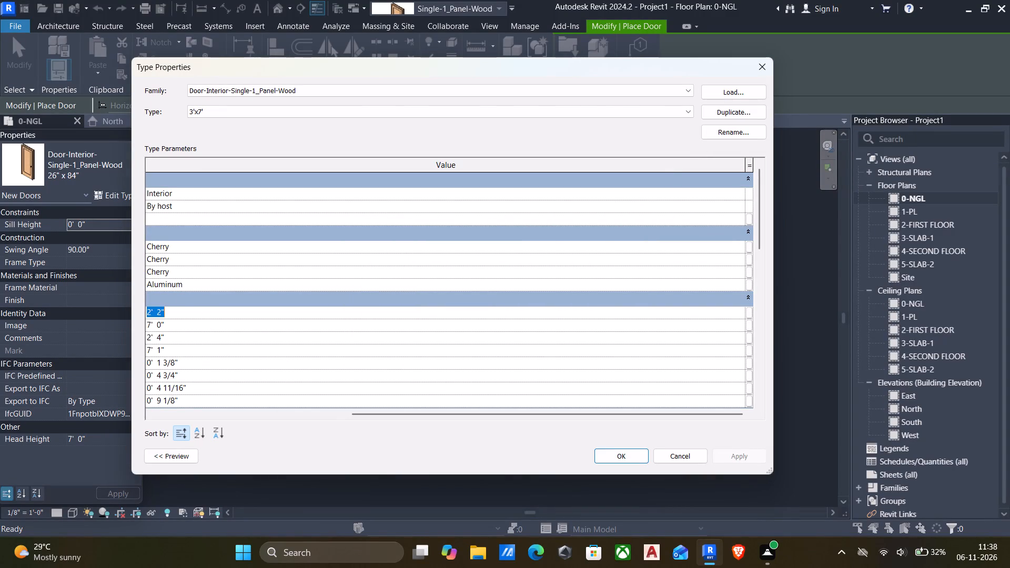
{"action": "key", "text": "3"}
{"action": "key", "text": "apostrophe"}
{"action": "key", "text": "Return"}
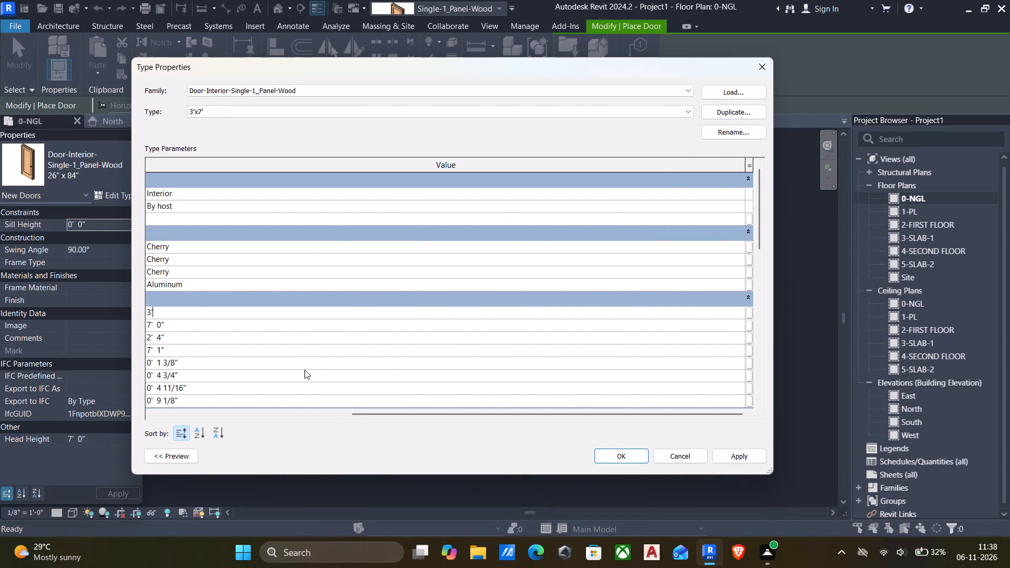
{"action": "left_click_drag", "start_coordinate": [358, 413], "coordinate": [201, 411]}
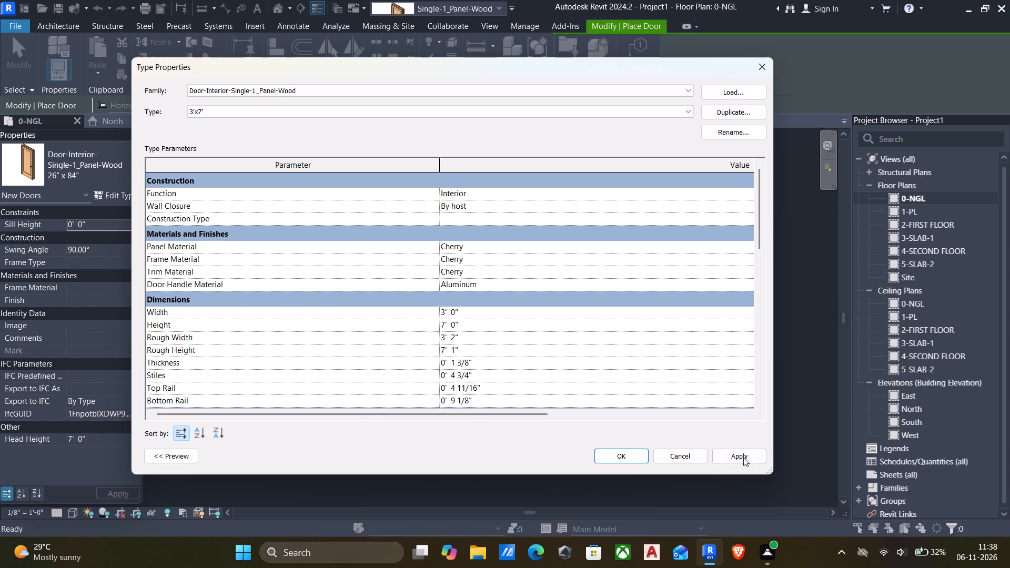
{"action": "left_click", "coordinate": [728, 451]}
{"action": "left_click", "coordinate": [629, 452]}
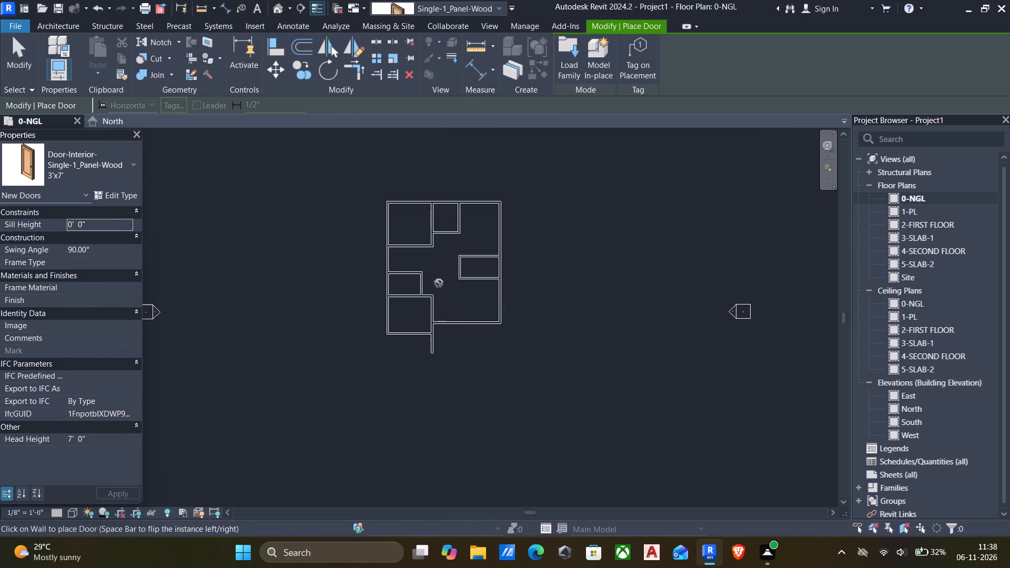
Place a 3'x7' door in the top wall of the bottom-left room, at its right end, swinging into the room.
{"action": "scroll", "coordinate": [425, 303], "scroll_direction": "up", "scroll_amount": 13}
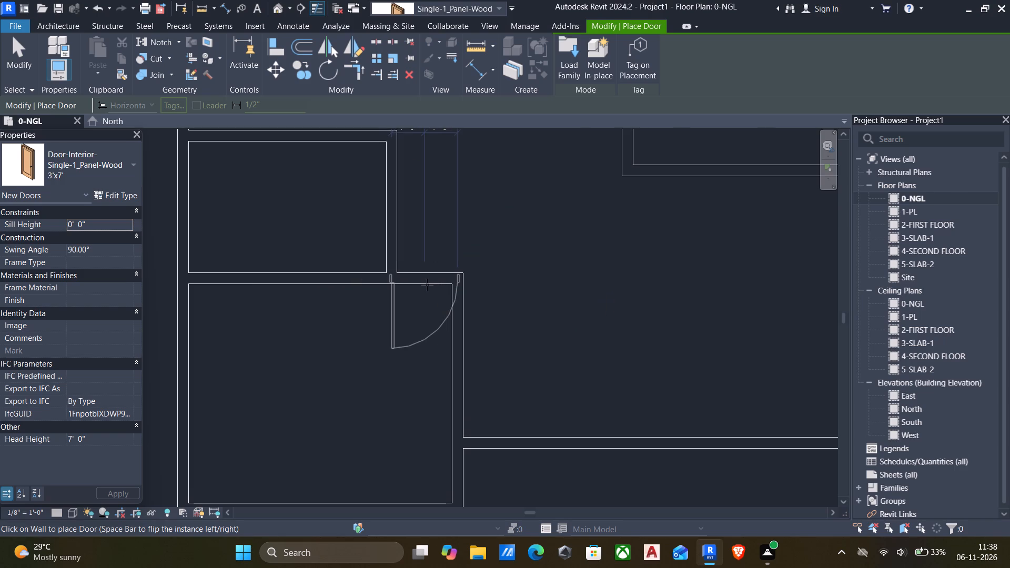
{"action": "left_click", "coordinate": [427, 285]}
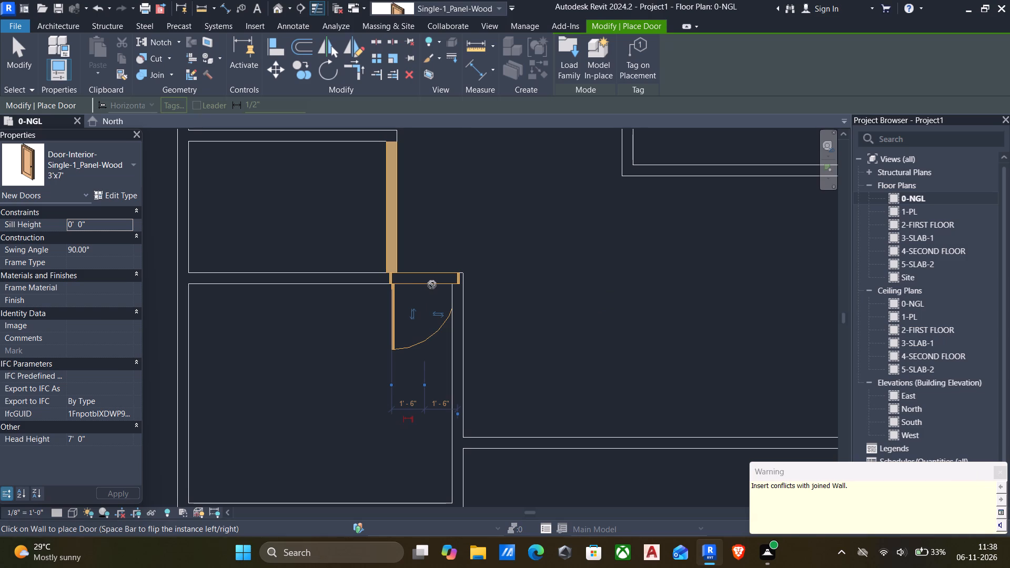
{"action": "key", "text": "Escape"}
{"action": "scroll", "coordinate": [339, 272], "scroll_direction": "down", "scroll_amount": 4}
{"action": "key", "text": "Escape"}
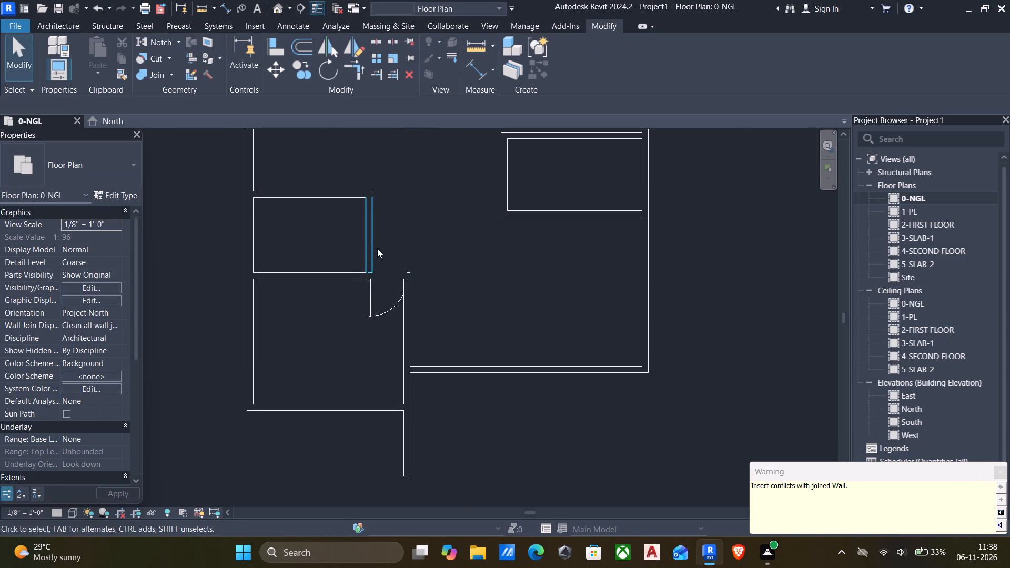
Set the distance from the left outer wall to the right wall of the small room above the door to 9'.
{"action": "left_click", "coordinate": [371, 247]}
{"action": "left_click", "coordinate": [307, 321]}
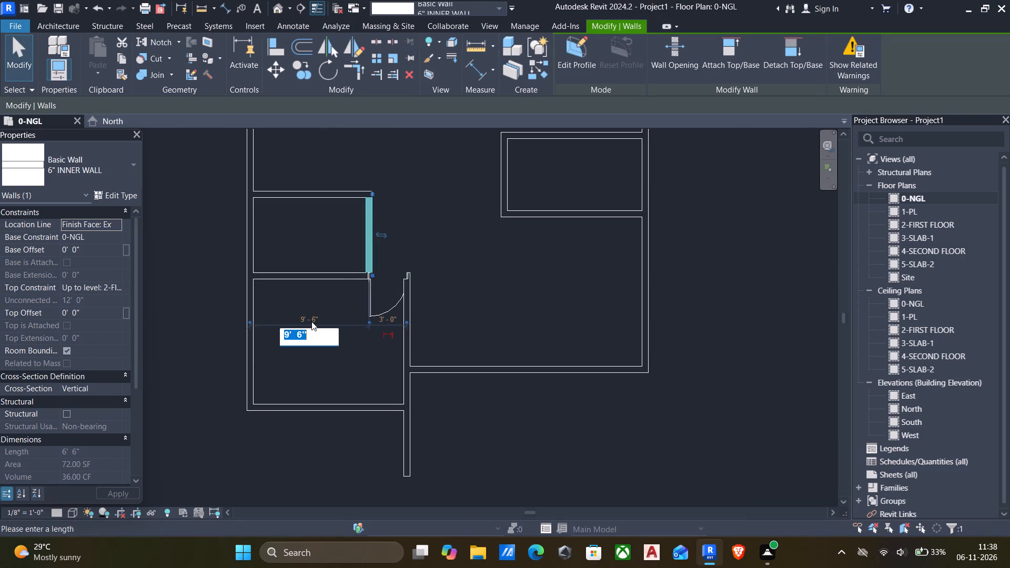
{"action": "type", "text": "9'"}
{"action": "key", "text": "Return"}
{"action": "left_click", "coordinate": [449, 302]}
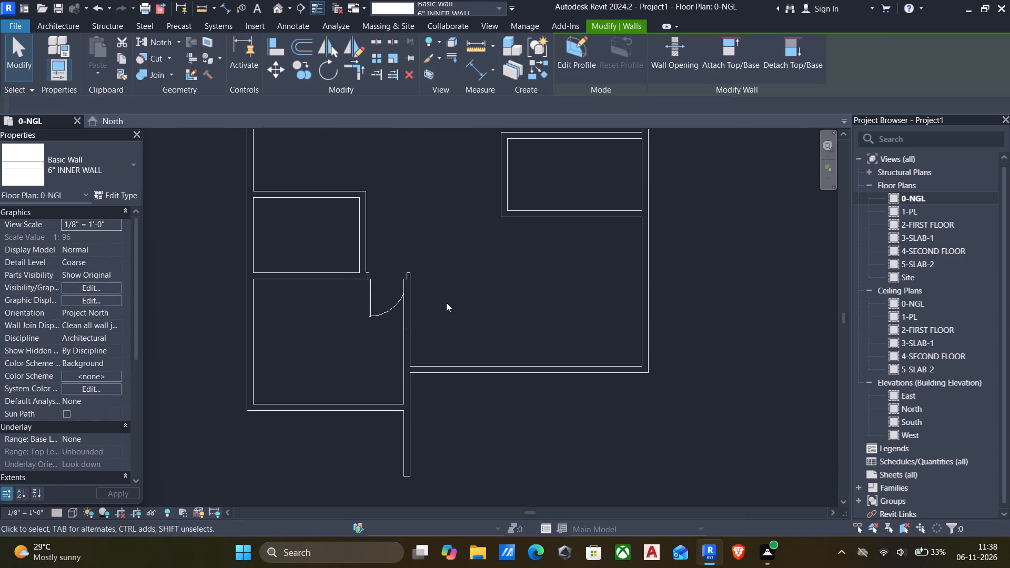
Flip the bottom-left room's door so it hinges on the side of the room's right wall.
{"action": "scroll", "coordinate": [378, 305], "scroll_direction": "up", "scroll_amount": 3}
{"action": "left_click", "coordinate": [421, 324]}
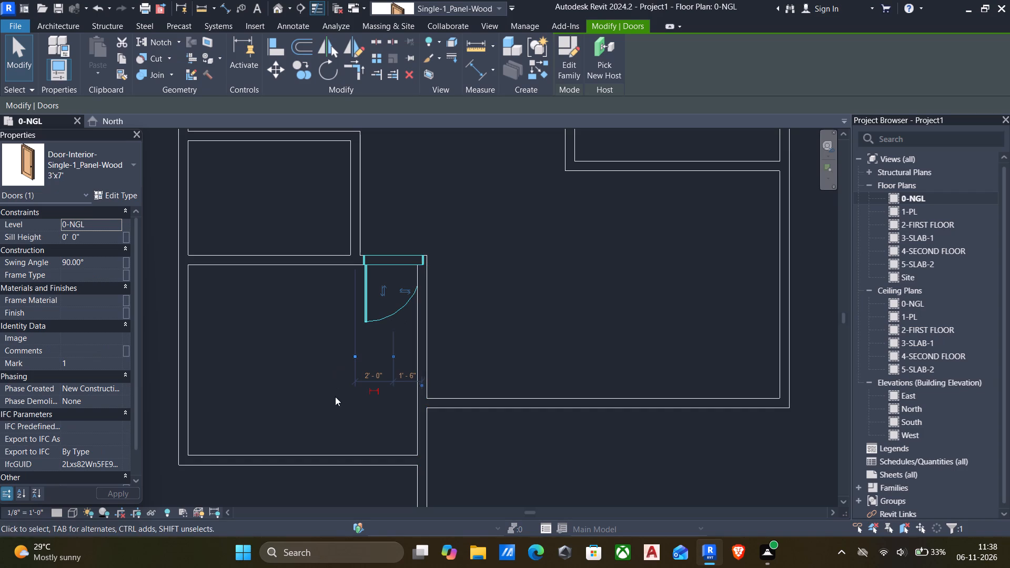
{"action": "left_click", "coordinate": [432, 427]}
{"action": "scroll", "coordinate": [278, 388], "scroll_direction": "down", "scroll_amount": 4}
{"action": "left_click", "coordinate": [276, 380]}
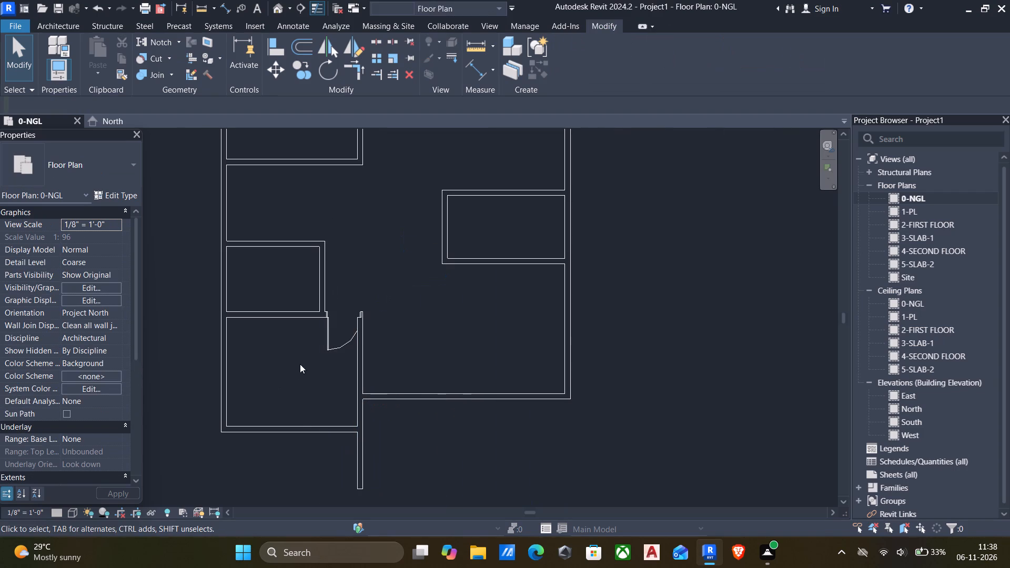
{"action": "left_click", "coordinate": [333, 341]}
{"action": "scroll", "coordinate": [334, 340], "scroll_direction": "up", "scroll_amount": 4}
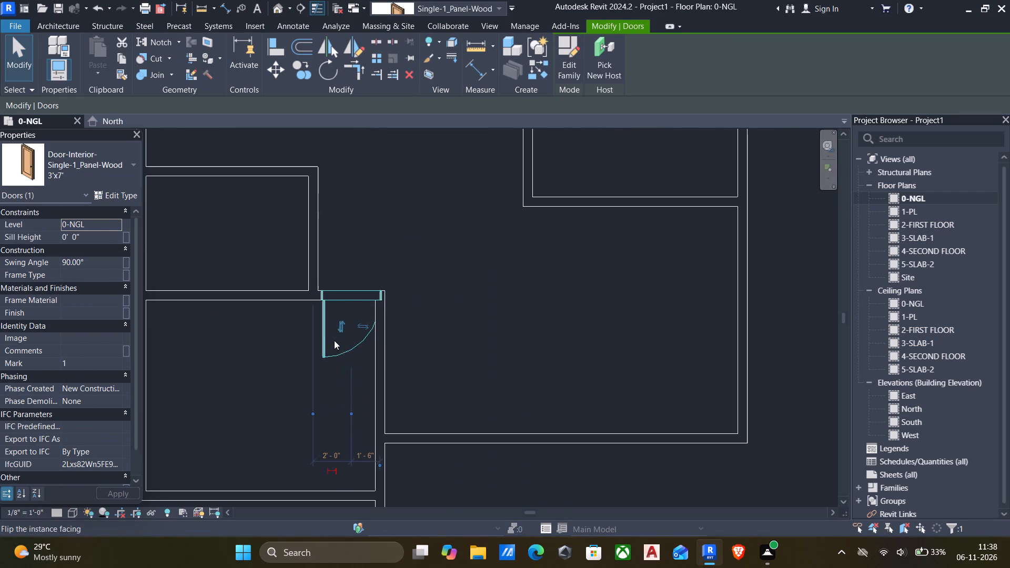
{"action": "key", "text": "space"}
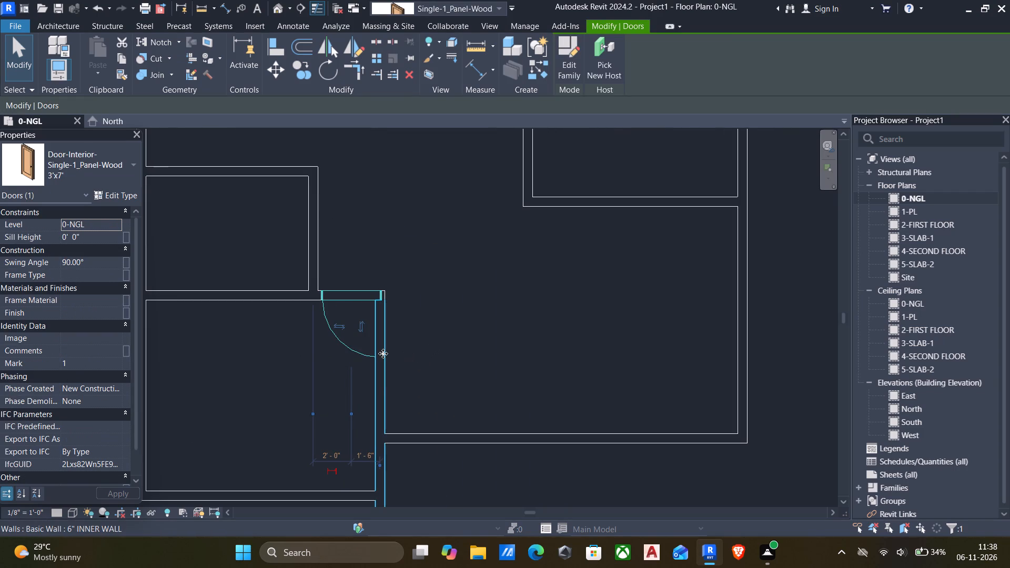
Nudge the 16' inner wall beside the door three increments to the right, away from the door.
{"action": "left_click", "coordinate": [386, 393]}
{"action": "key", "text": "Right"}
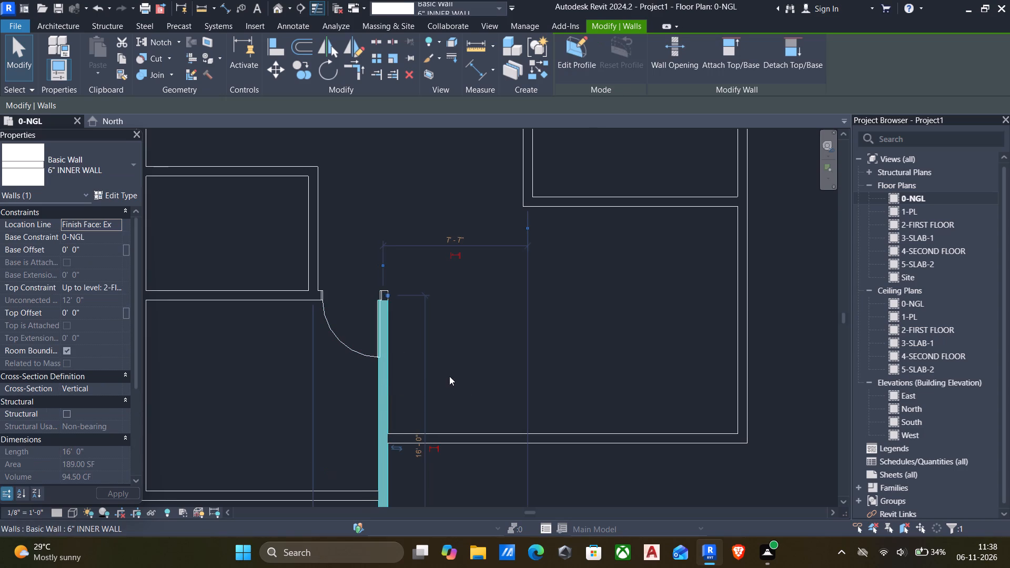
{"action": "key", "text": "Right"}
{"action": "key", "text": "Right"}
{"action": "left_click", "coordinate": [487, 354]}
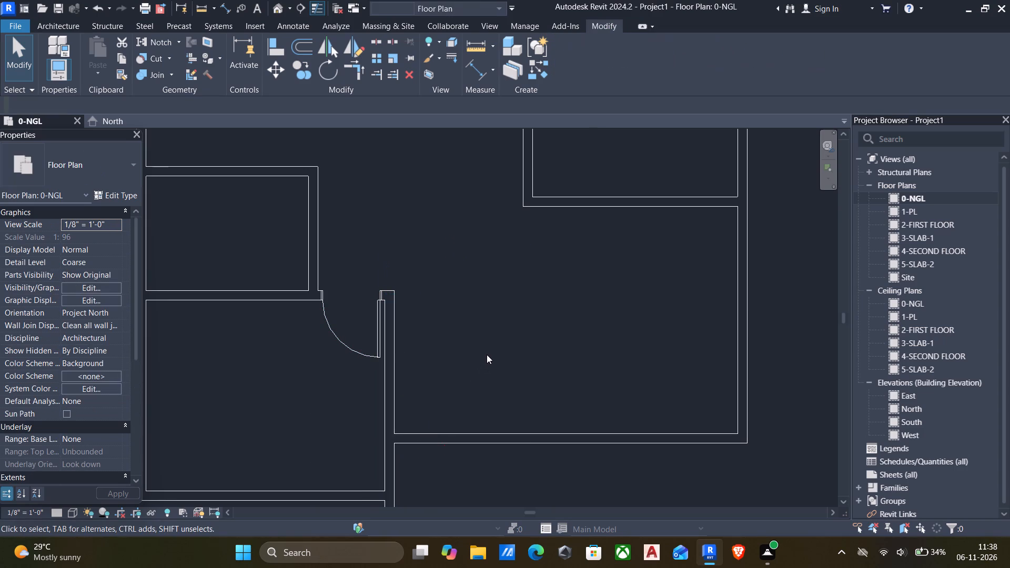
Set temporary dimensions to measure from faces for walls and from openings for doors and windows.
{"action": "left_click", "coordinate": [330, 328]}
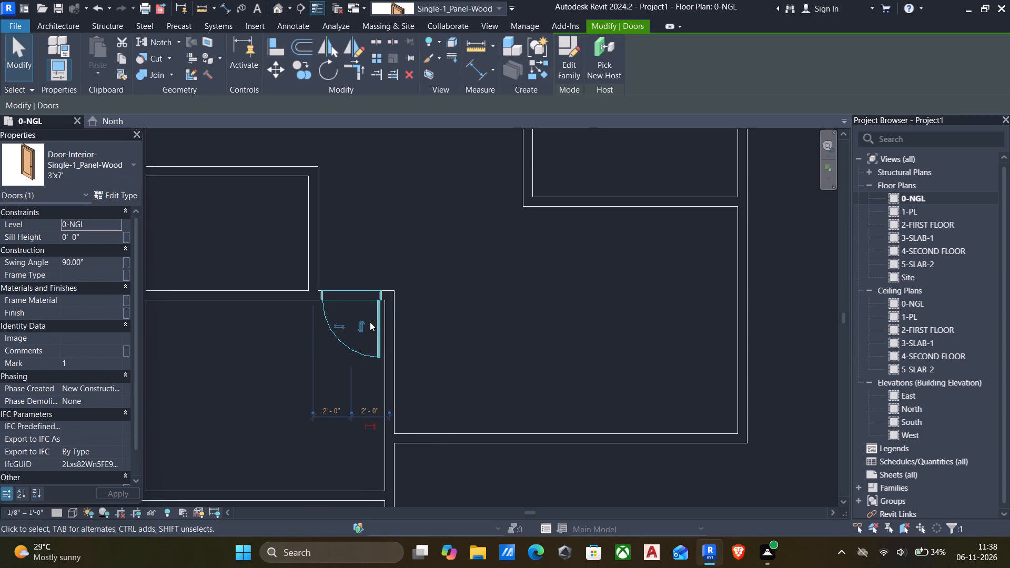
{"action": "scroll", "coordinate": [385, 321], "scroll_direction": "up", "scroll_amount": 5}
{"action": "scroll", "coordinate": [359, 361], "scroll_direction": "down", "scroll_amount": 2}
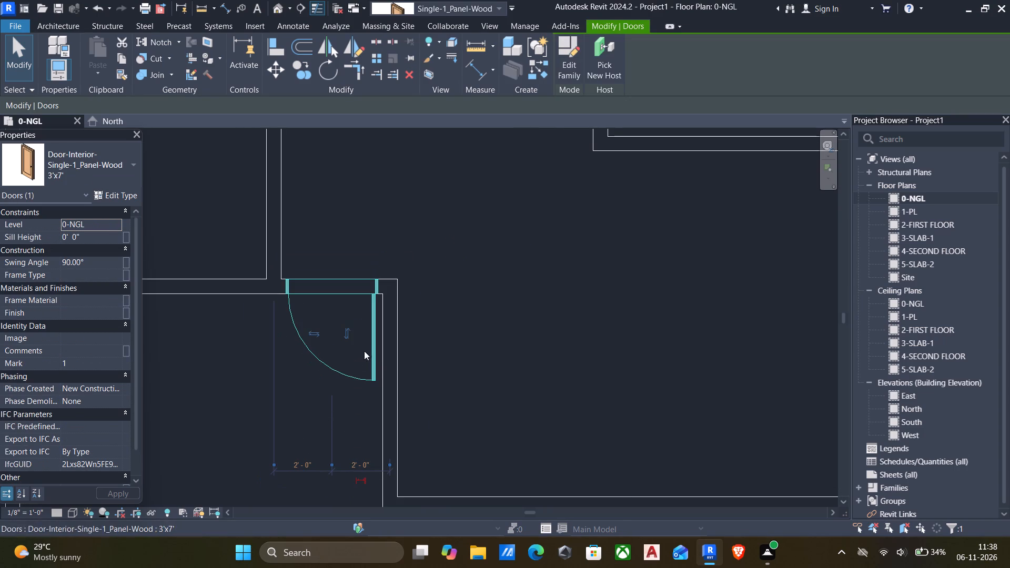
{"action": "left_click", "coordinate": [485, 25]}
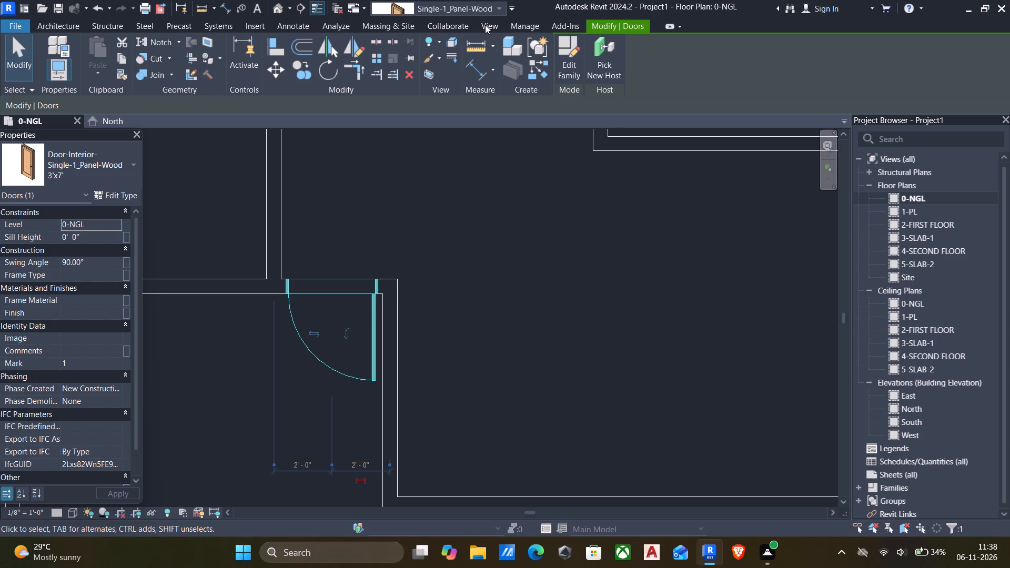
{"action": "left_click", "coordinate": [516, 24]}
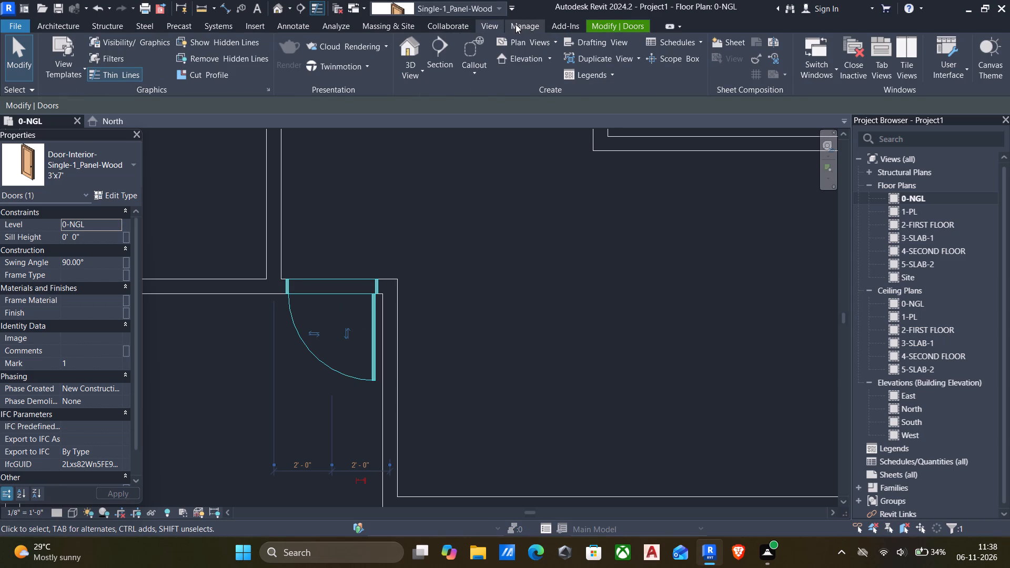
{"action": "left_click", "coordinate": [294, 56]}
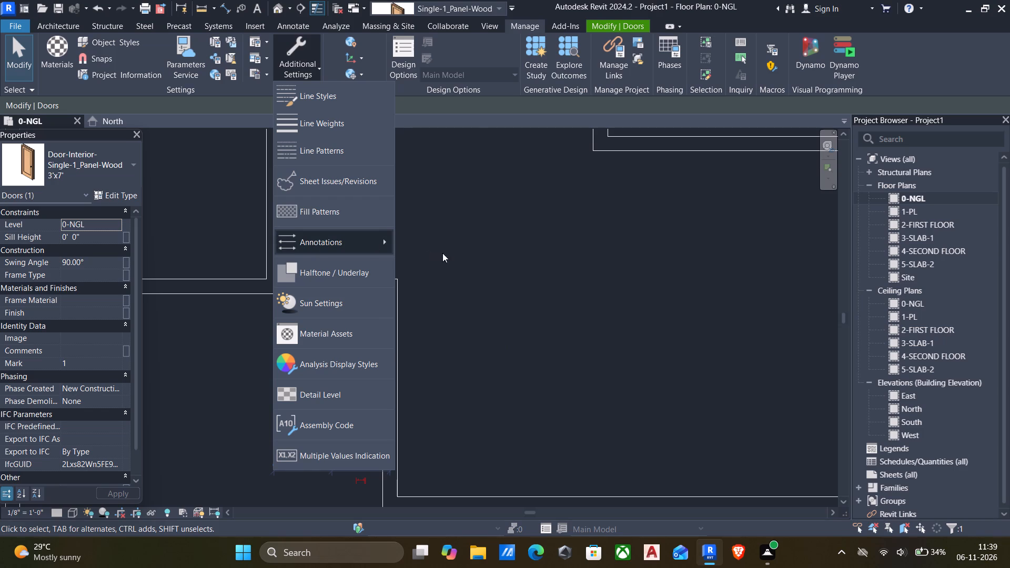
{"action": "left_click", "coordinate": [314, 244]}
{"action": "left_click", "coordinate": [378, 252]}
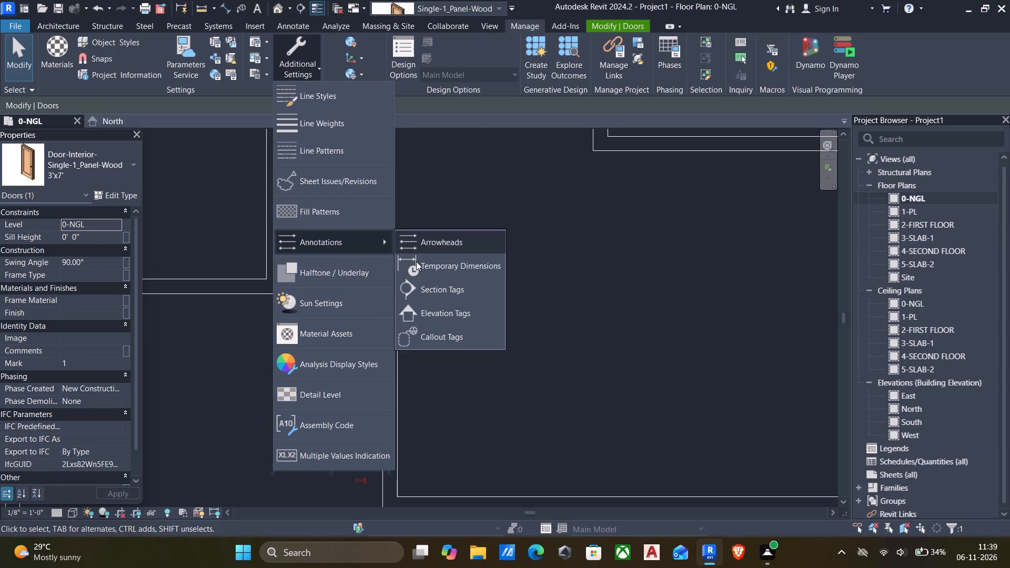
{"action": "left_click", "coordinate": [436, 263]}
{"action": "left_click", "coordinate": [508, 250]}
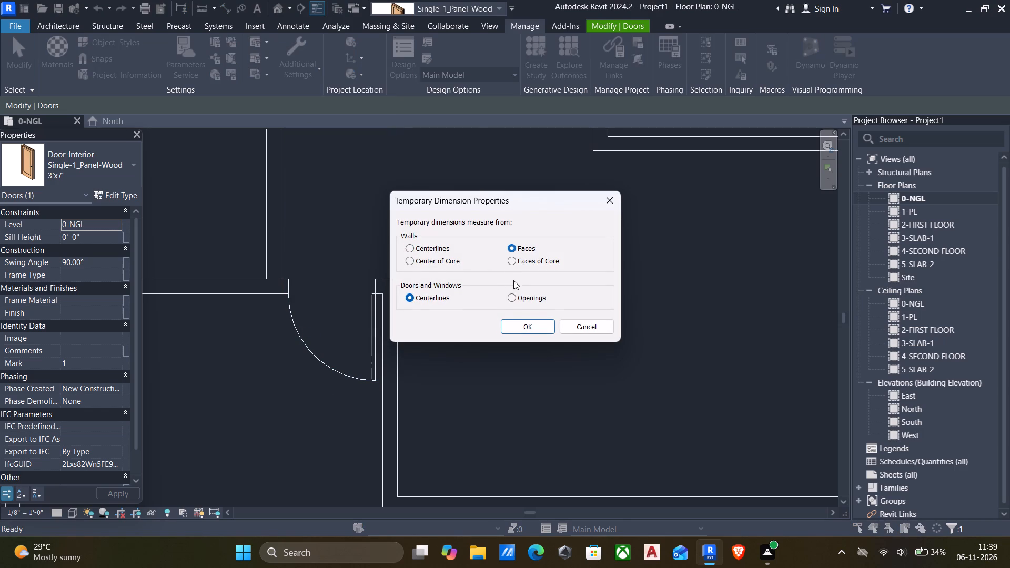
{"action": "left_click", "coordinate": [510, 298]}
{"action": "left_click", "coordinate": [528, 321]}
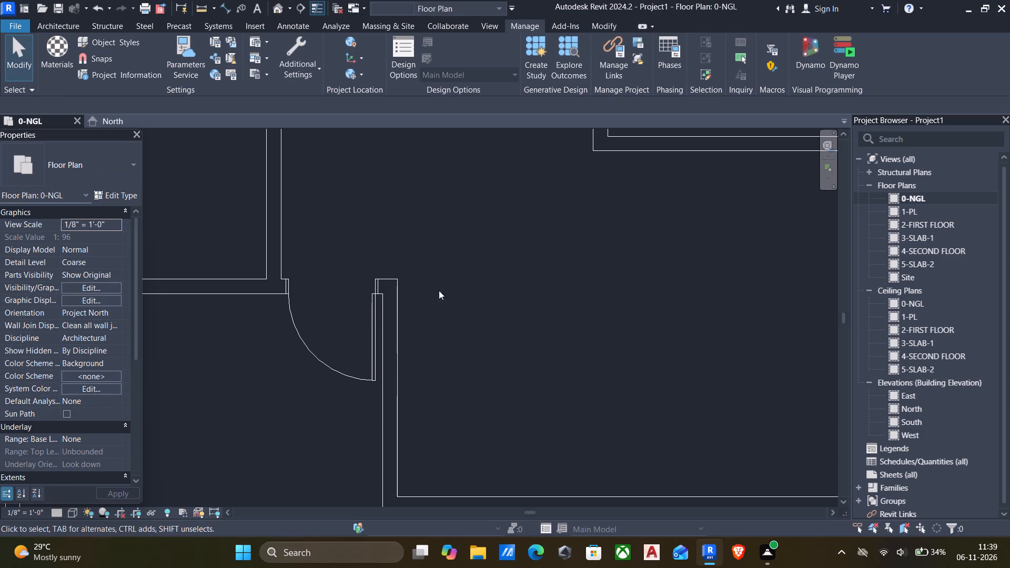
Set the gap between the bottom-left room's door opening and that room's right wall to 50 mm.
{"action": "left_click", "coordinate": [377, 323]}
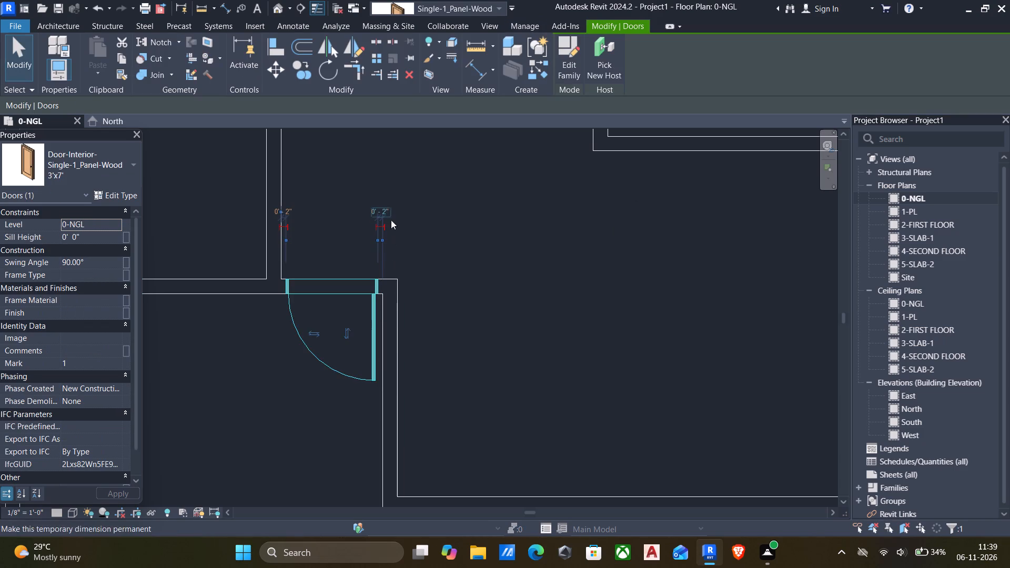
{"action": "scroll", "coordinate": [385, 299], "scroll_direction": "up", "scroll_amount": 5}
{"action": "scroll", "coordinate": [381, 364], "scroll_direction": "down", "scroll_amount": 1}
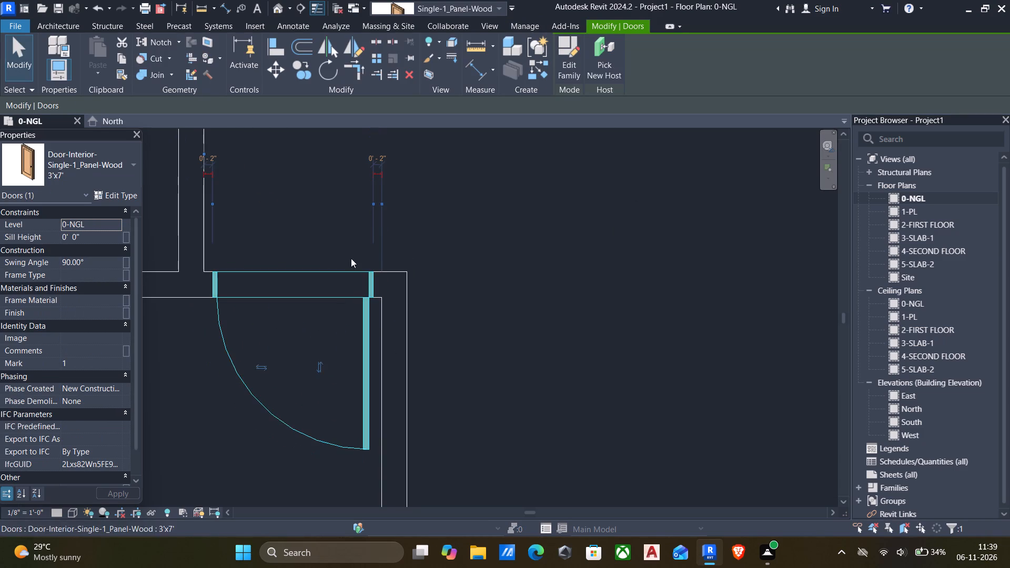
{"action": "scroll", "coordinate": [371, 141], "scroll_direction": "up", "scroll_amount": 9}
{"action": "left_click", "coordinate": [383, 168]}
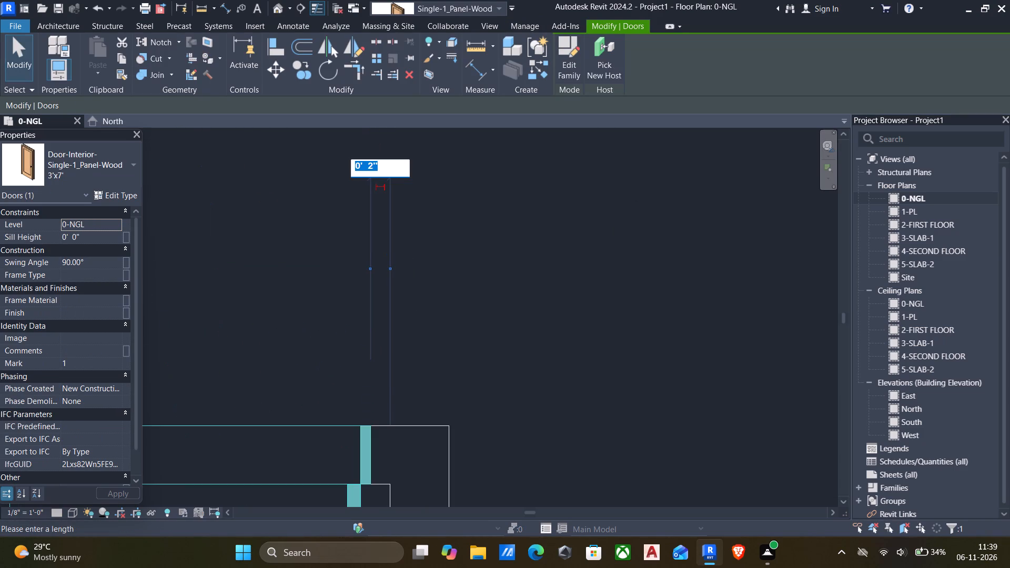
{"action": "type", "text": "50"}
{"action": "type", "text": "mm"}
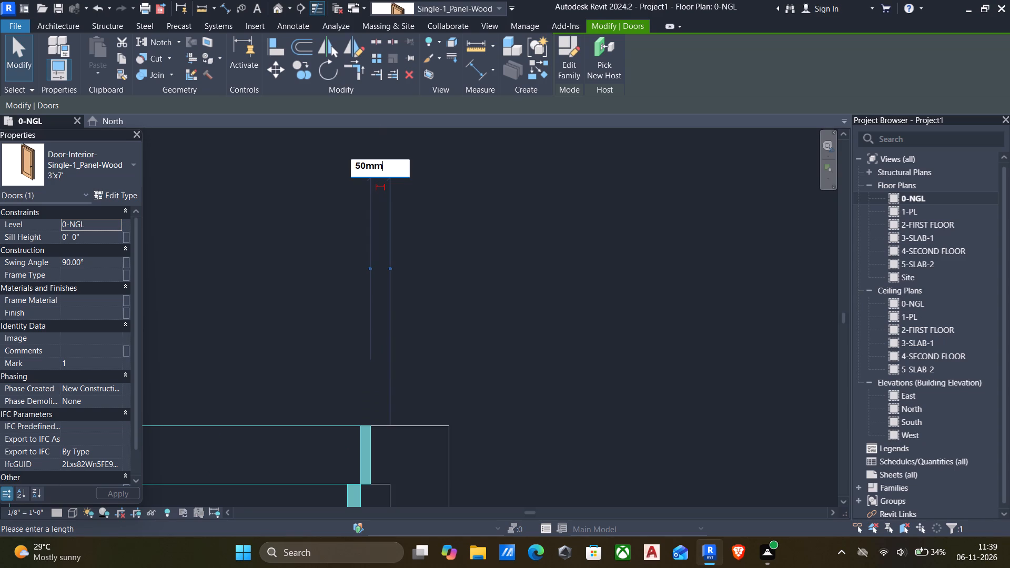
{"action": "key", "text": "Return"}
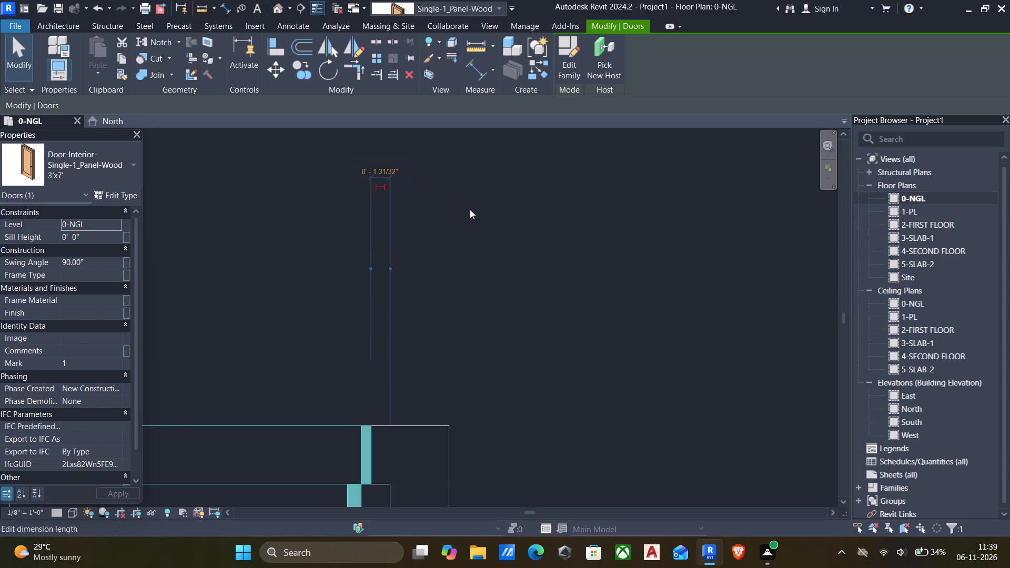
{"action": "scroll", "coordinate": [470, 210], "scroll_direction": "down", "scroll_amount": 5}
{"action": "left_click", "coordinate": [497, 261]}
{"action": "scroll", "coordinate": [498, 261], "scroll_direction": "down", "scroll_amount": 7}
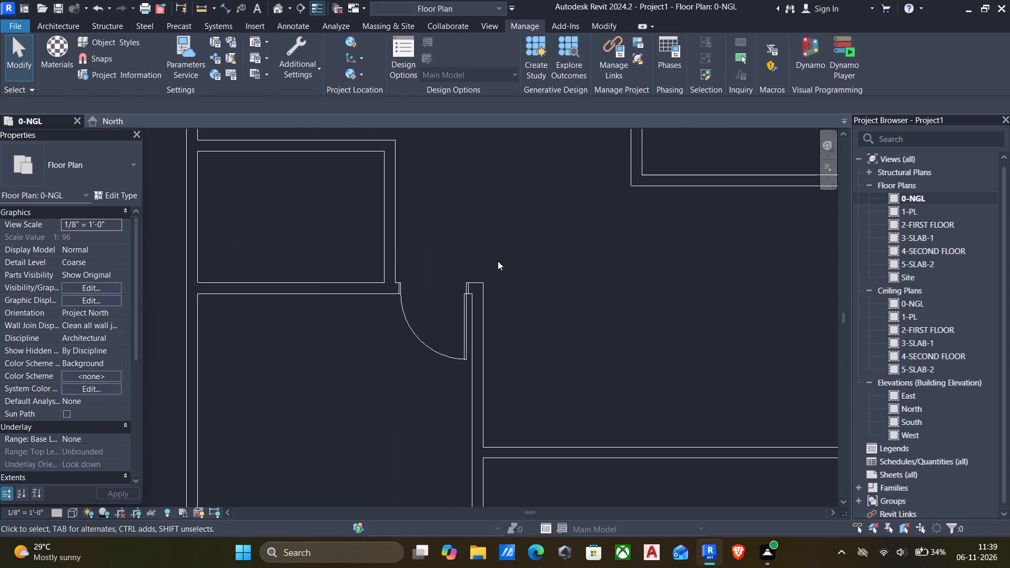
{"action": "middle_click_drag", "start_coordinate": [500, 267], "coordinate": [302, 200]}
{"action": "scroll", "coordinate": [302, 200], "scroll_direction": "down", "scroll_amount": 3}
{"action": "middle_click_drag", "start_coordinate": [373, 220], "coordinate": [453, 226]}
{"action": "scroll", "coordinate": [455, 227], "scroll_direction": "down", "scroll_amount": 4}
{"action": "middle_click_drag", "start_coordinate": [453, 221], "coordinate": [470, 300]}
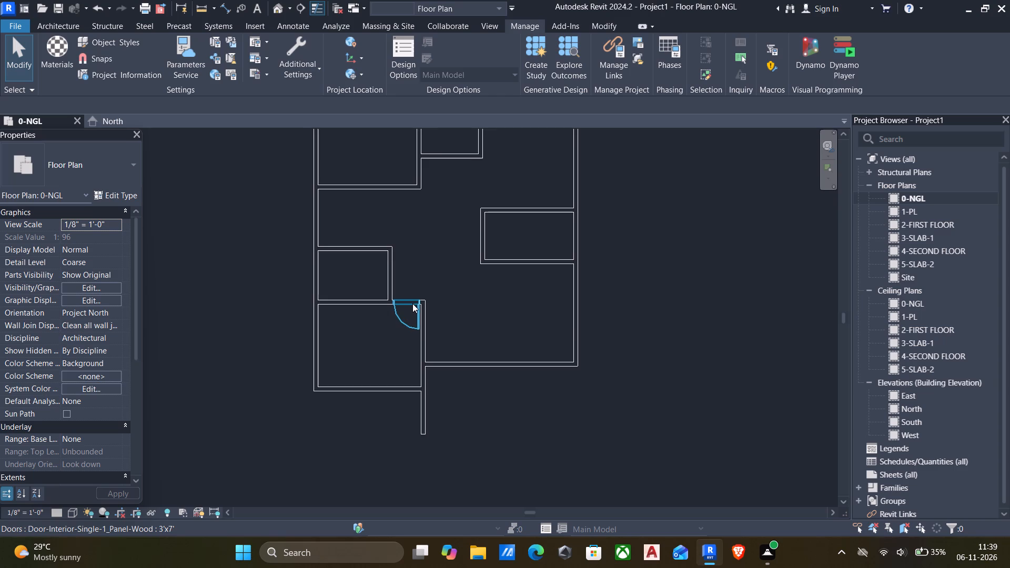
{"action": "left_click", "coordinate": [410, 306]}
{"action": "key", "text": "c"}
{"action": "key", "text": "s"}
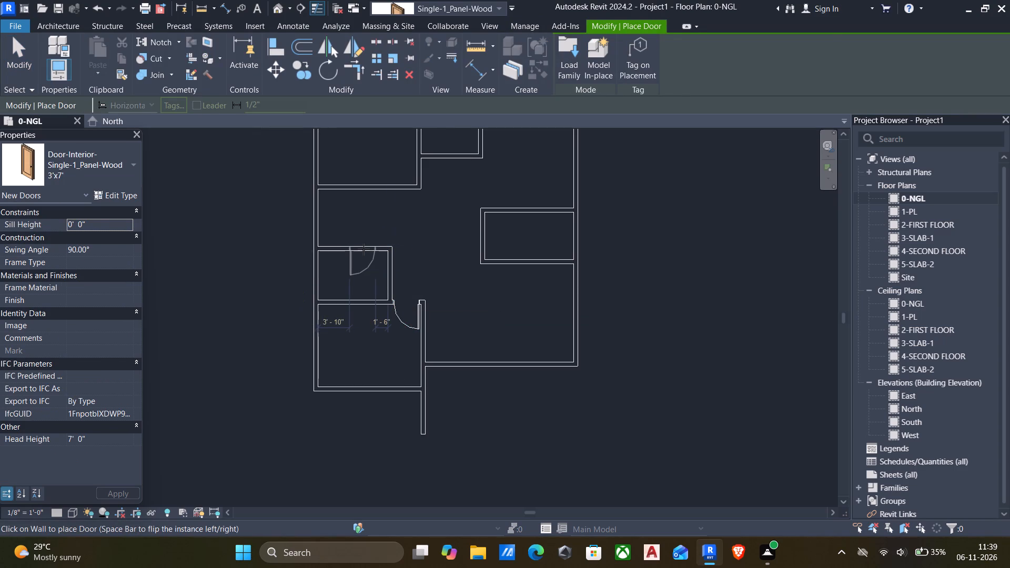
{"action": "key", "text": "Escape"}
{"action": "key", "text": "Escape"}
Delete the bottom-left room's 3'x7' door from the 0-NGL floor plan.
{"action": "left_click", "coordinate": [408, 311]}
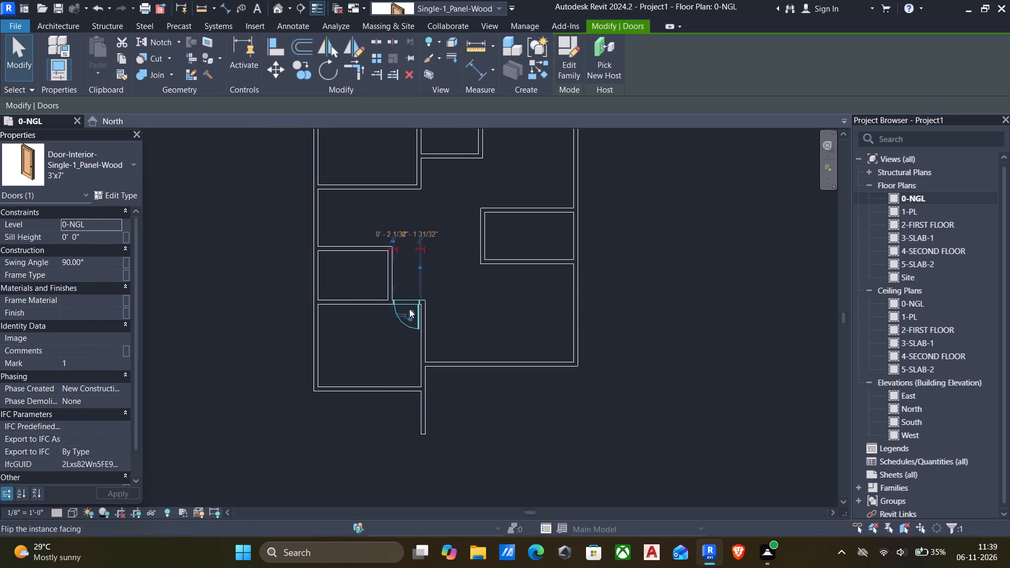
{"action": "key", "text": "Delete"}
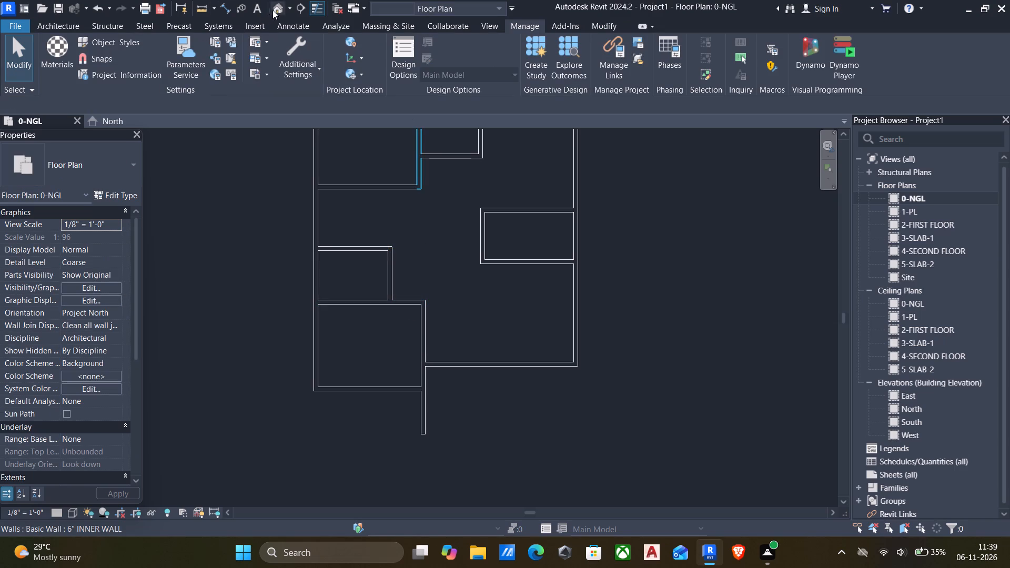
Open the default 3D view of the building and set it to Coarse detail level with the Shaded visual style.
{"action": "left_click", "coordinate": [278, 9]}
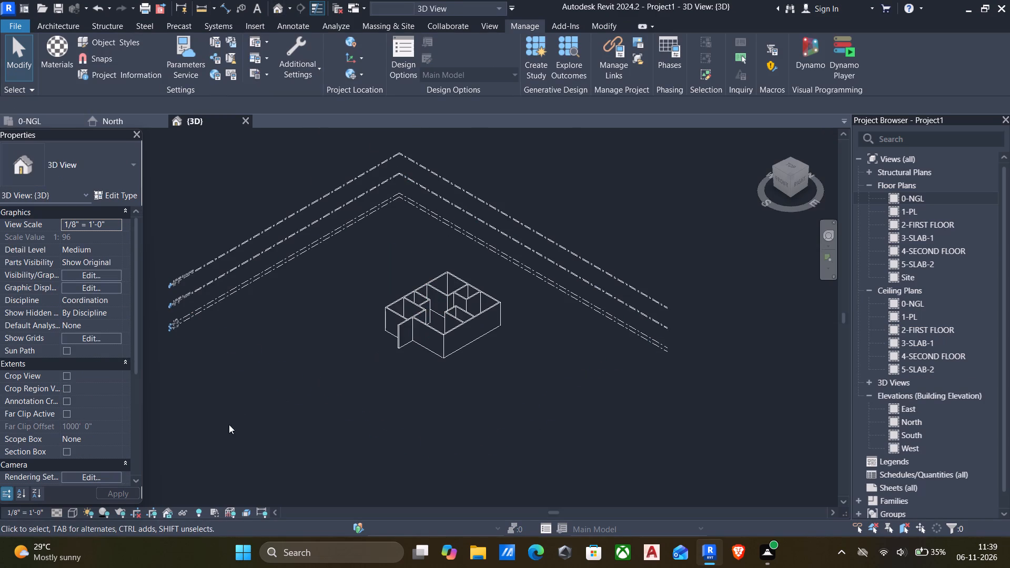
{"action": "left_click", "coordinate": [49, 512]}
{"action": "left_click", "coordinate": [54, 512]}
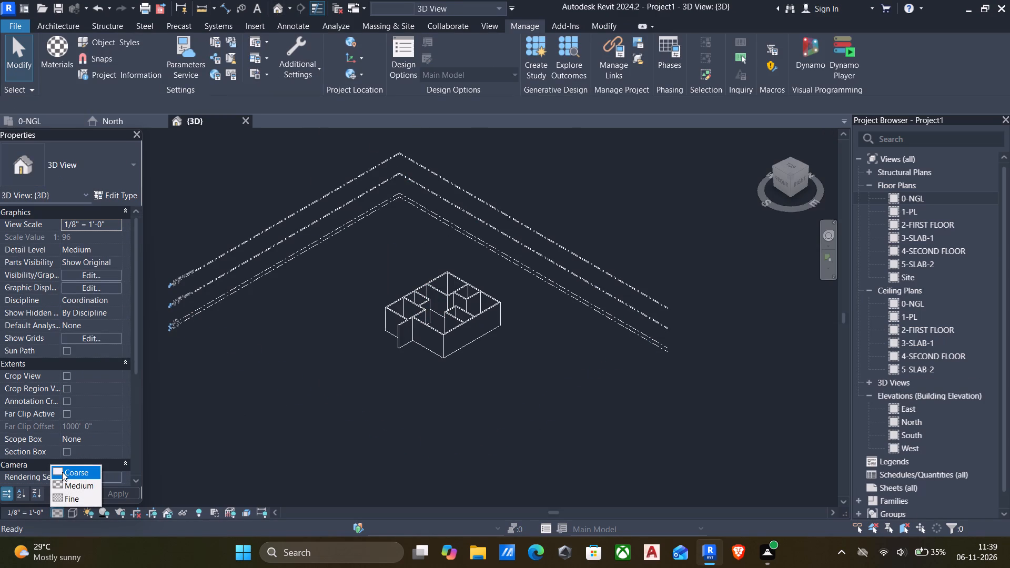
{"action": "left_click", "coordinate": [60, 472]}
{"action": "left_click", "coordinate": [74, 511]}
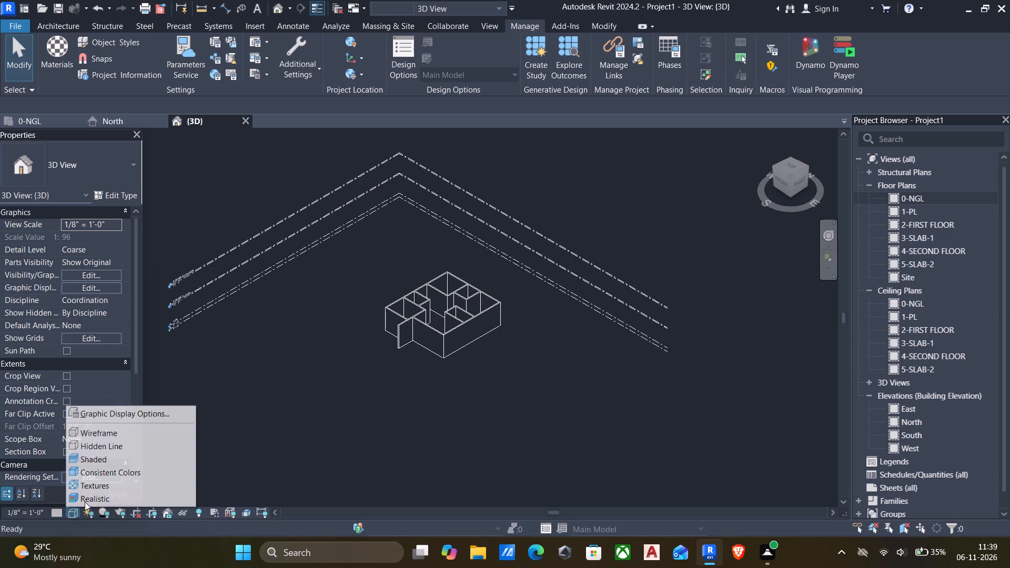
{"action": "left_click", "coordinate": [103, 459]}
{"action": "scroll", "coordinate": [406, 362], "scroll_direction": "up", "scroll_amount": 5}
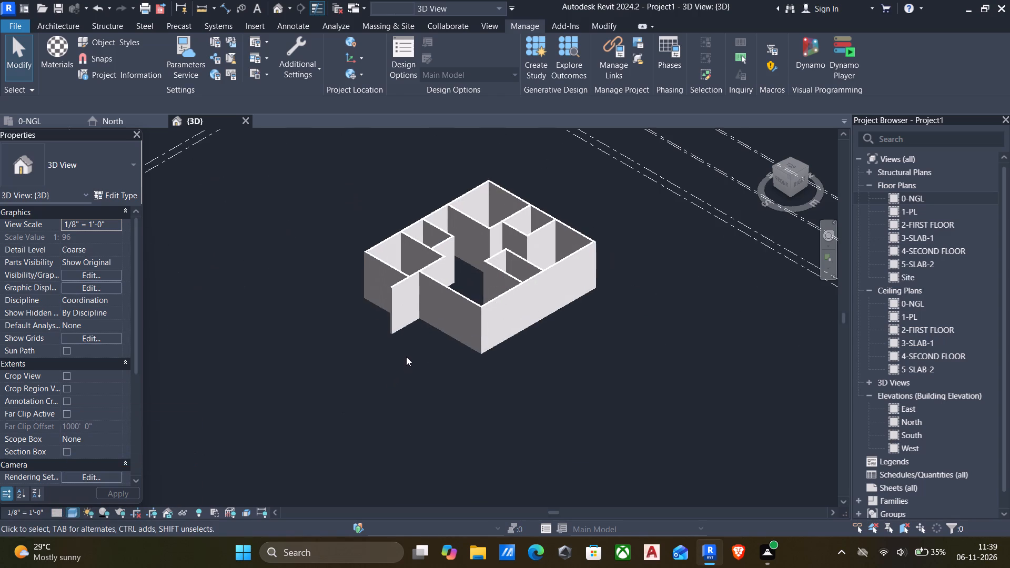
{"action": "scroll", "coordinate": [461, 322], "scroll_direction": "up", "scroll_amount": 5}
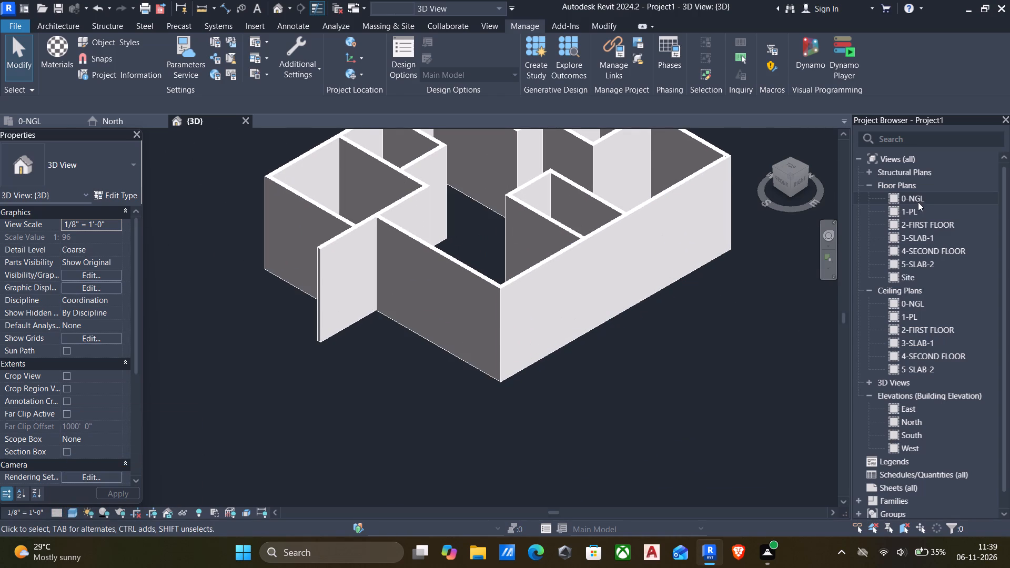
On the 1-PL floor plan, place a 3'x7' single-panel door in the bottom-left room's top wall, hinged beside the right wall with about 2" gaps.
{"action": "double_click", "coordinate": [893, 208]}
{"action": "scroll", "coordinate": [530, 233], "scroll_direction": "down", "scroll_amount": 4}
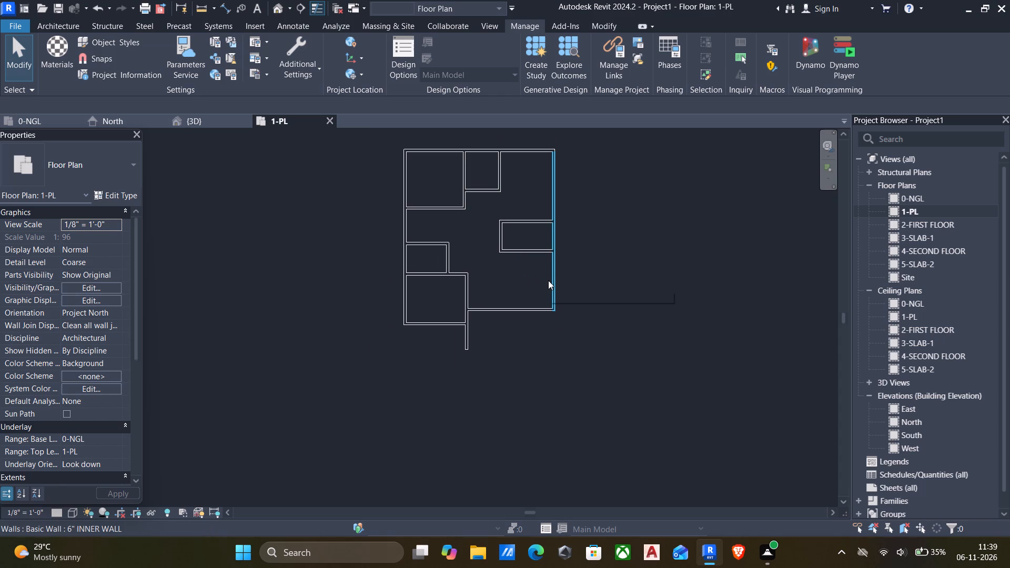
{"action": "type", "text": "dr"}
{"action": "scroll", "coordinate": [487, 273], "scroll_direction": "up", "scroll_amount": 9}
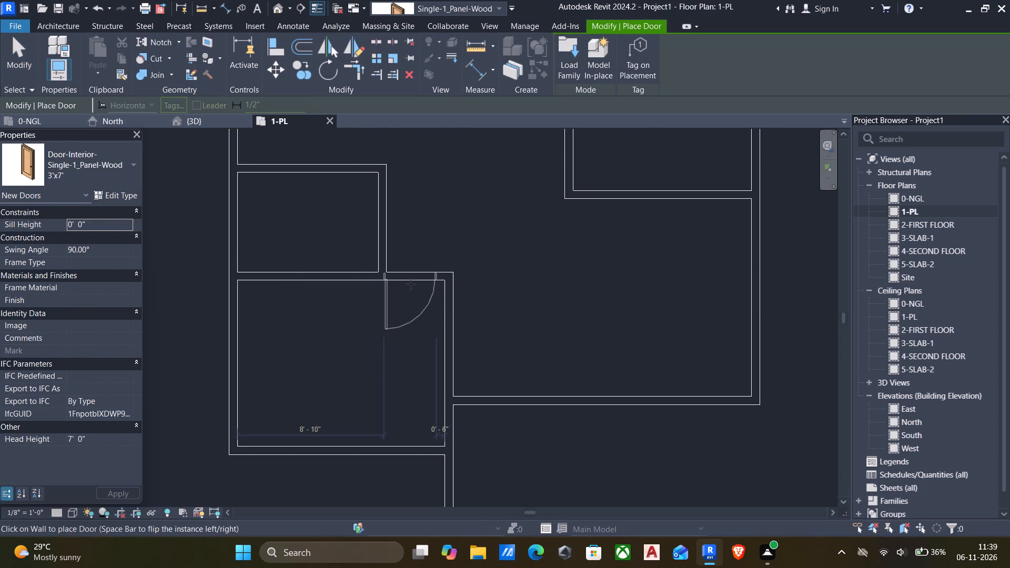
{"action": "key", "text": "space"}
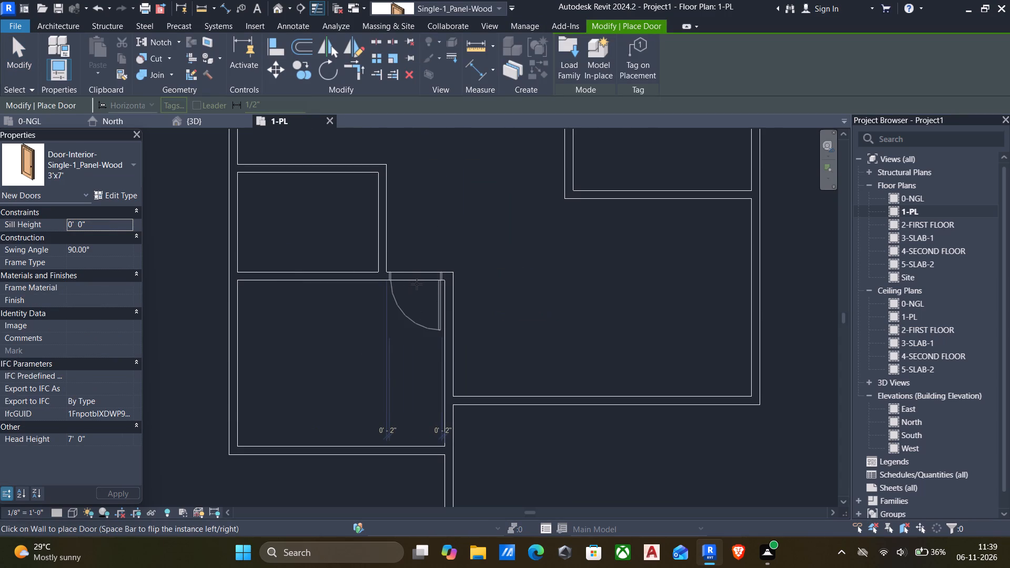
{"action": "left_click", "coordinate": [417, 284]}
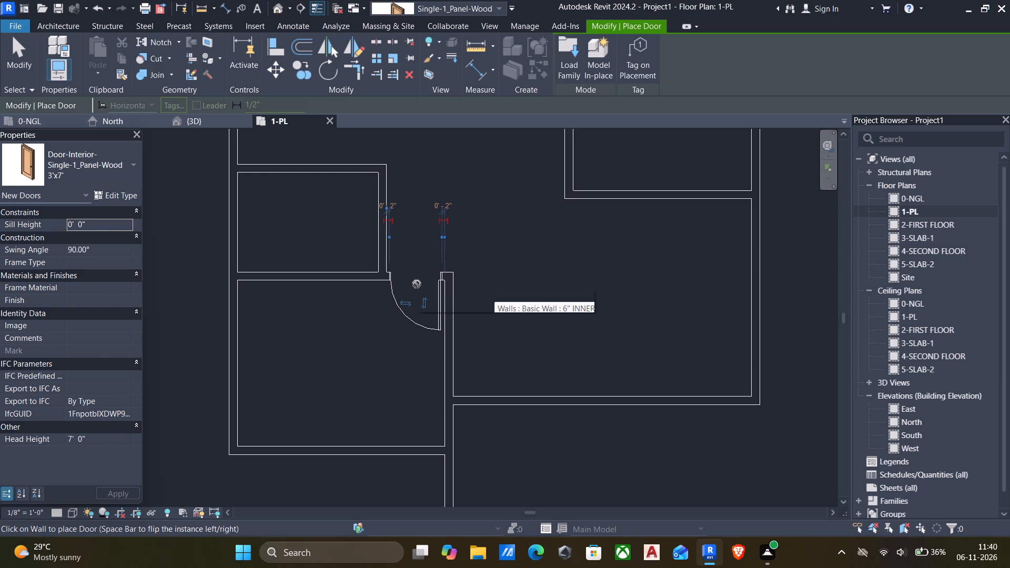
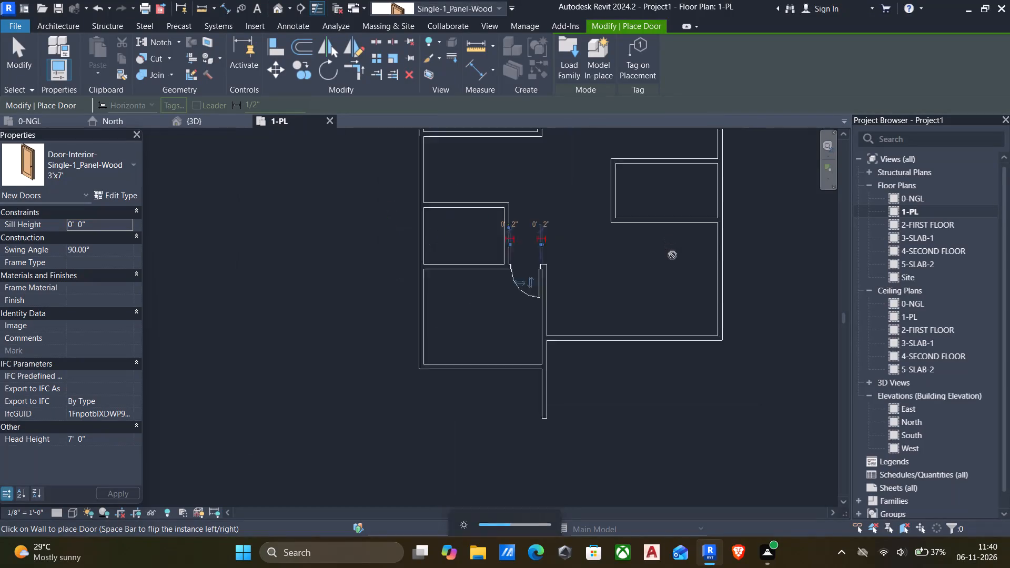
Place a 3'x7' door at the lower end of the top-left room's right wall, hinged at the bottom and swinging into the room.
{"action": "middle_click_drag", "start_coordinate": [623, 241], "coordinate": [621, 291]}
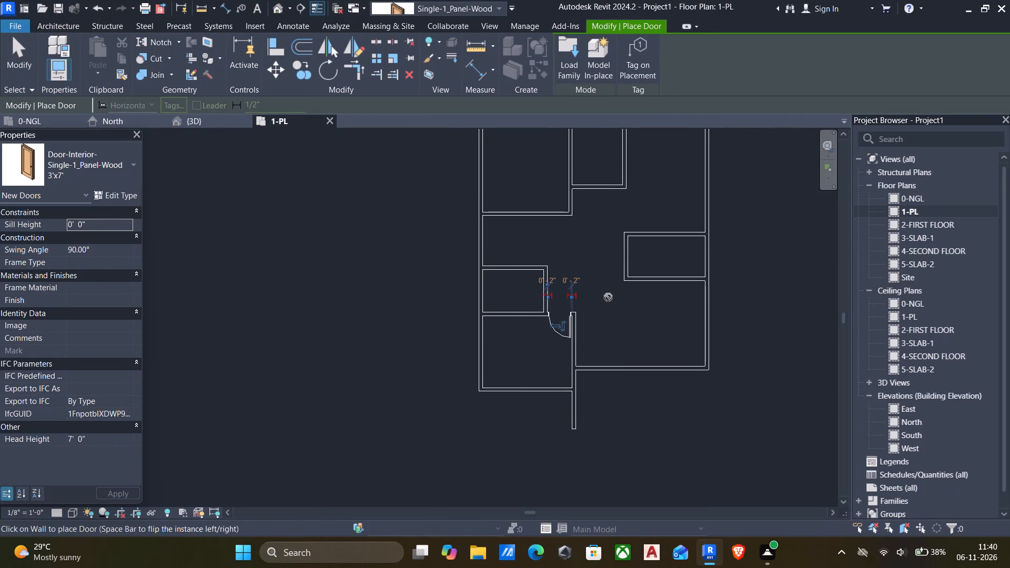
{"action": "middle_click_drag", "start_coordinate": [608, 298], "coordinate": [601, 385]}
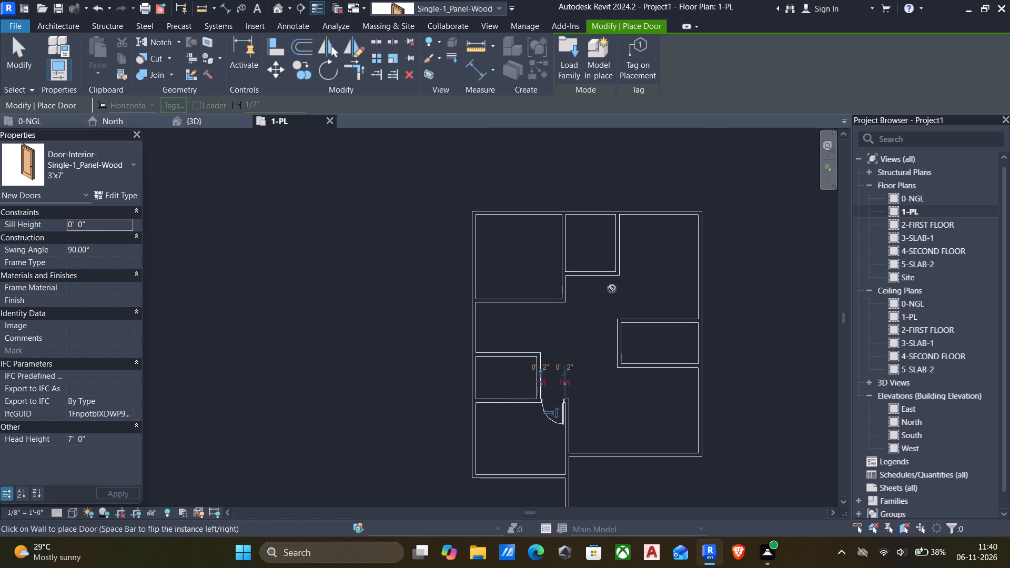
{"action": "scroll", "coordinate": [572, 289], "scroll_direction": "up", "scroll_amount": 4}
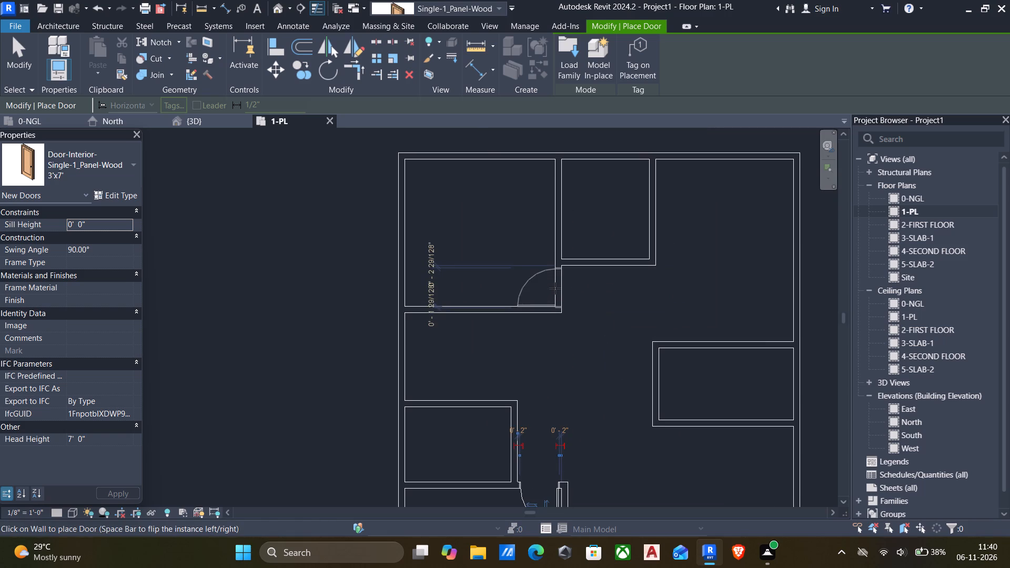
{"action": "left_click", "coordinate": [555, 287]}
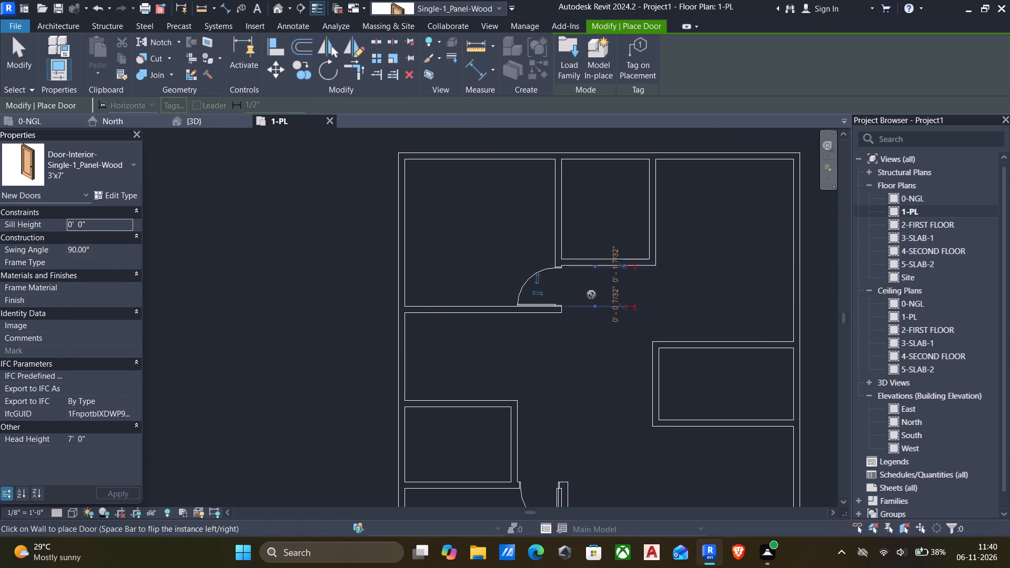
Place a 3'x7' door in the right exterior wall, swinging inward, about 6" above the small right-hand room's top wall.
{"action": "scroll", "coordinate": [590, 296], "scroll_direction": "down", "scroll_amount": 3}
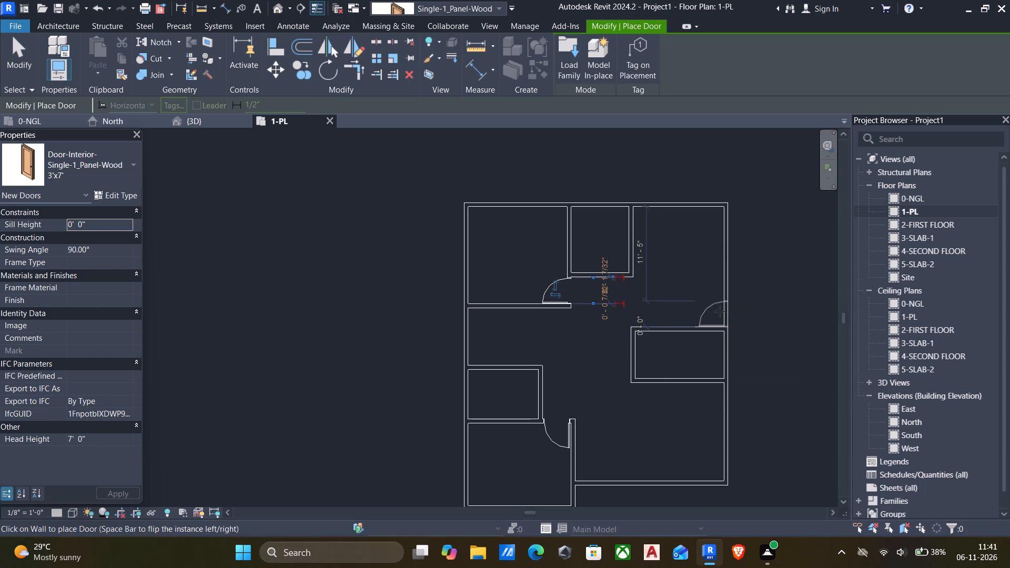
{"action": "left_click", "coordinate": [720, 311]}
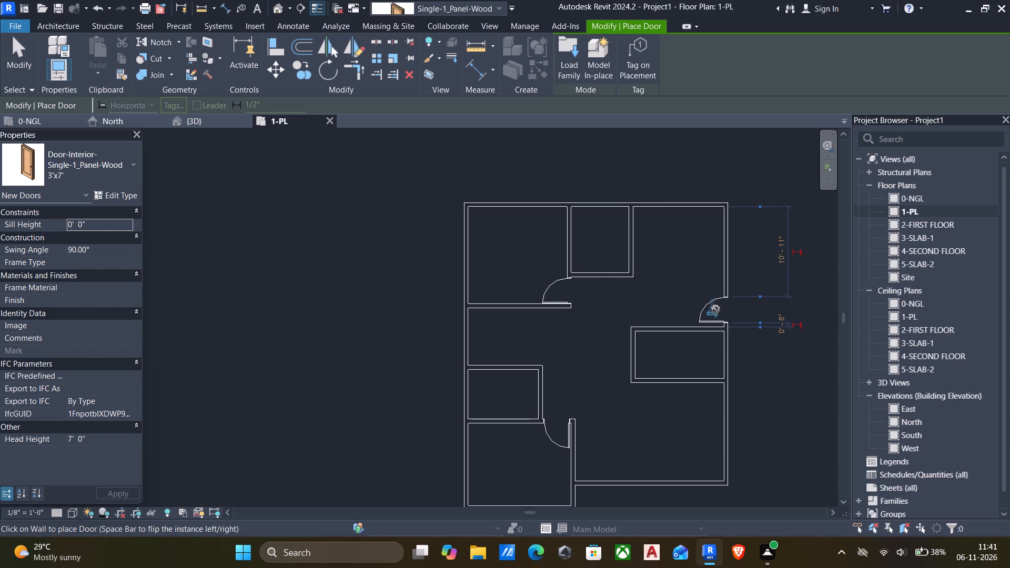
{"action": "key", "text": "Escape"}
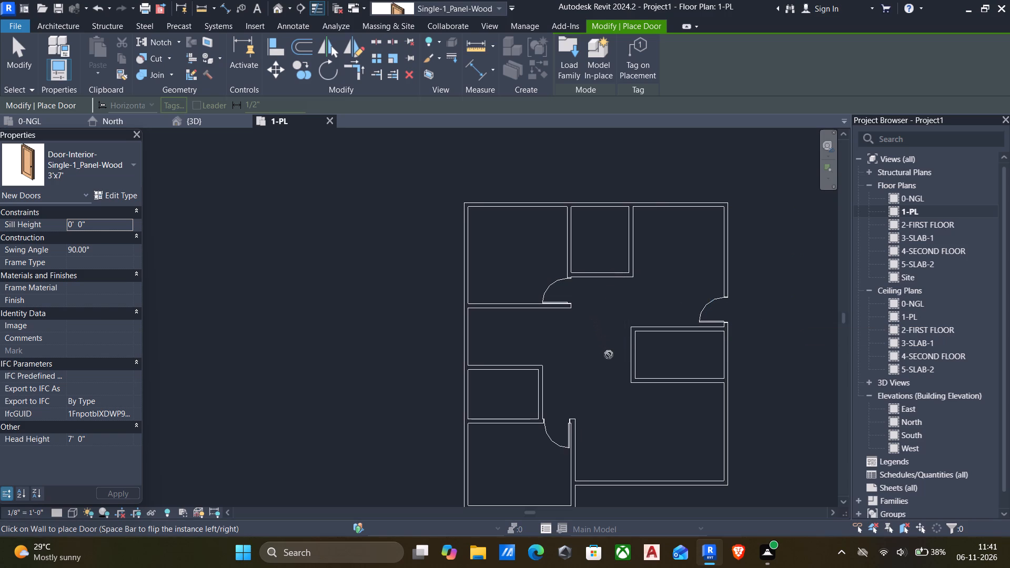
Load the residential family Door-Interior-Double-Pocket-2_Panel-Wood with its 60" x 80" type.
{"action": "scroll", "coordinate": [609, 354], "scroll_direction": "down", "scroll_amount": 1}
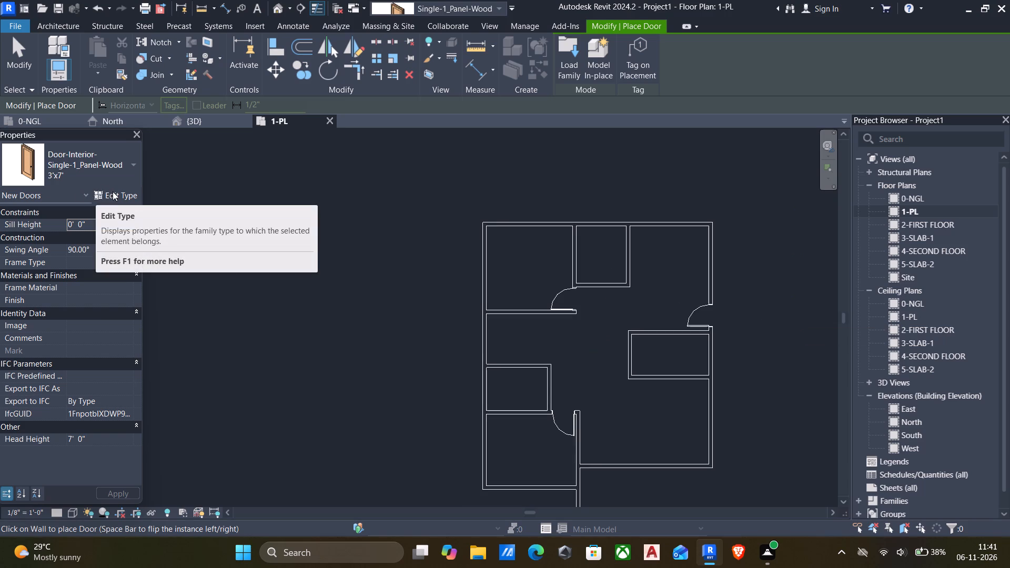
{"action": "left_click", "coordinate": [113, 191]}
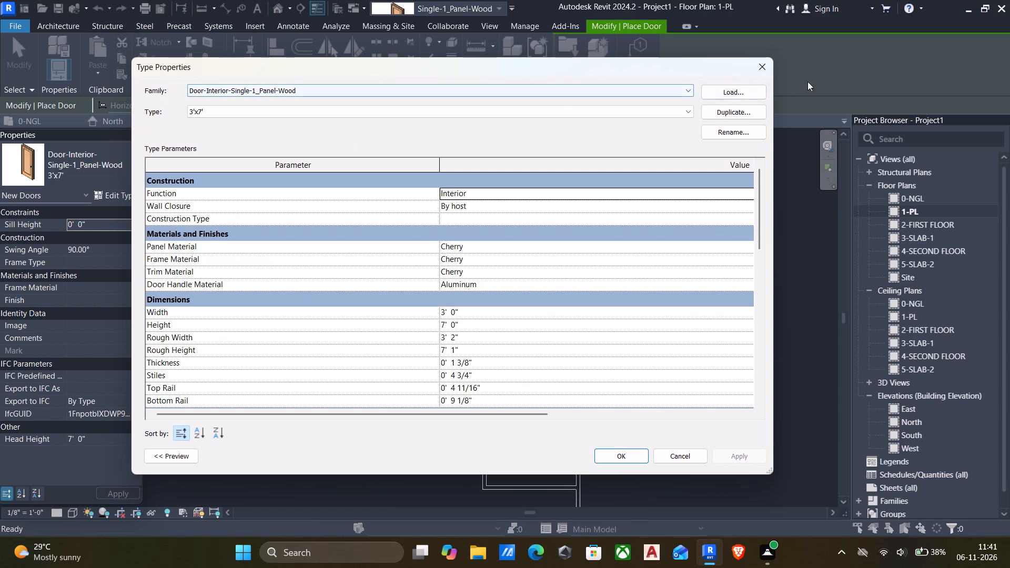
{"action": "left_click", "coordinate": [769, 68]}
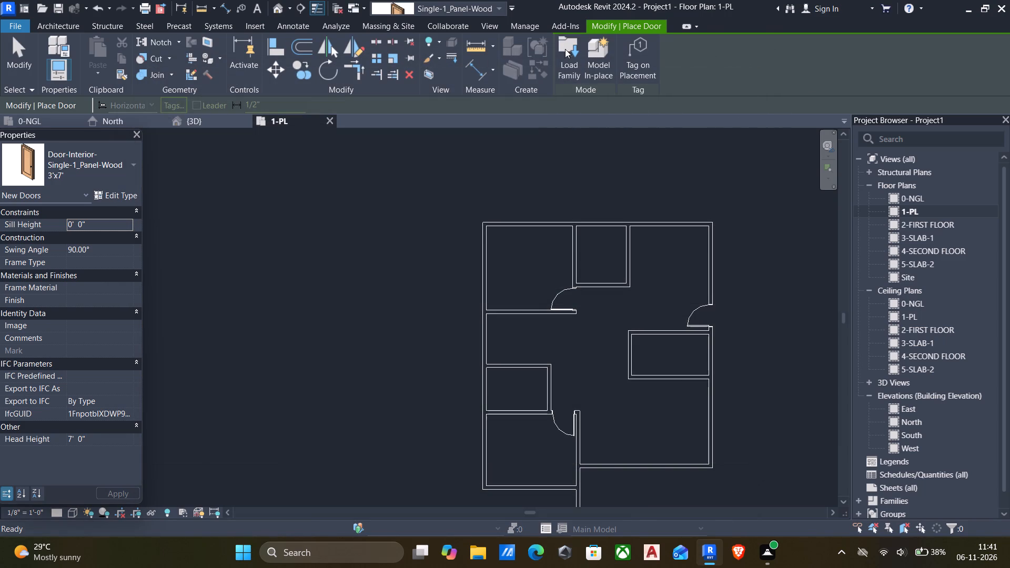
{"action": "left_click", "coordinate": [578, 46]}
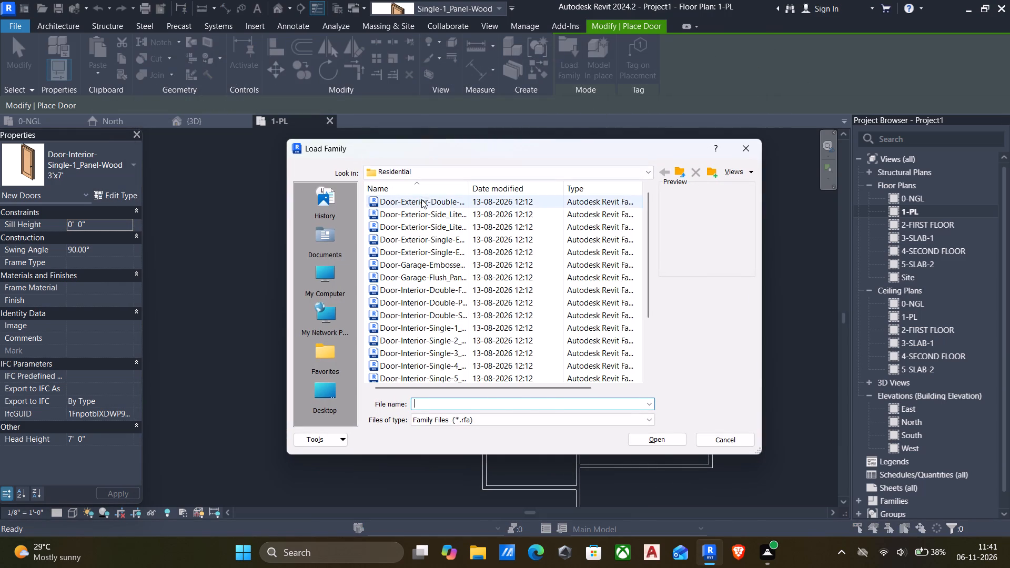
{"action": "left_click", "coordinate": [421, 199]}
{"action": "key", "text": "Down"}
{"action": "key", "text": "Down"}
{"action": "key", "text": "Down"}
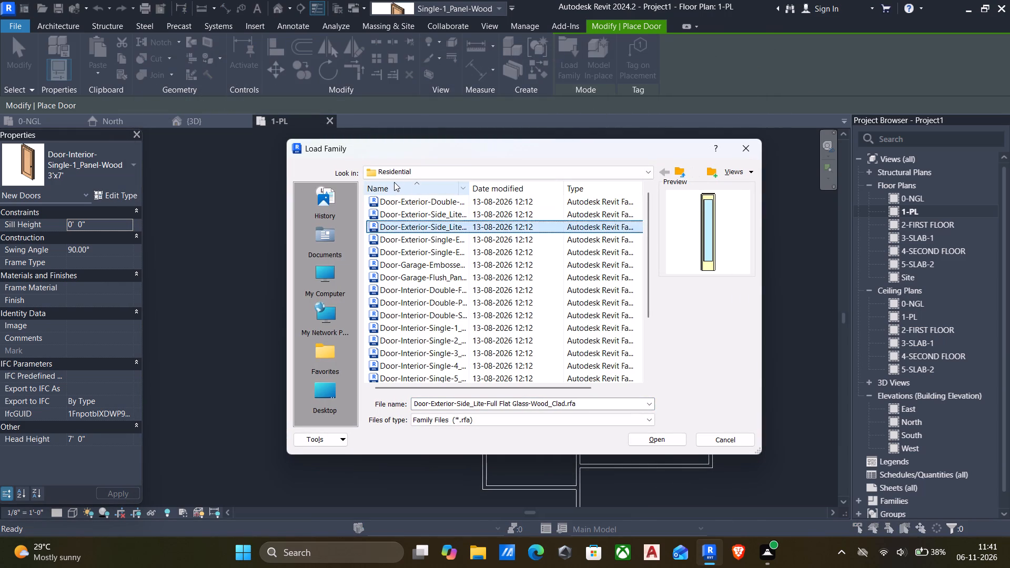
{"action": "key", "text": "Down"}
{"action": "key", "text": "Down"}
{"action": "key", "text": "Down"}
{"action": "key", "text": "Down"}
{"action": "key", "text": "Down"}
{"action": "key", "text": "Up"}
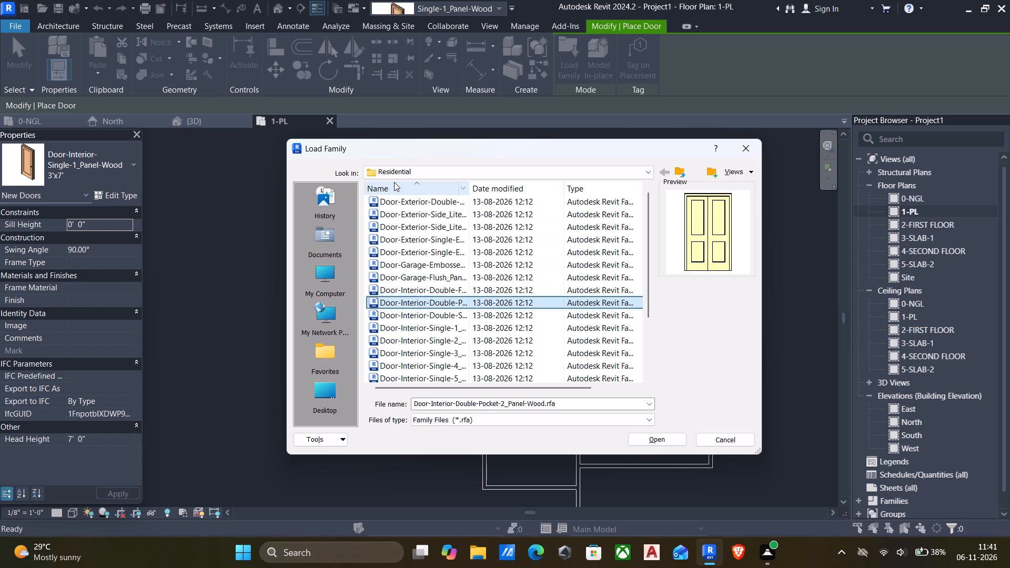
{"action": "key", "text": "Down"}
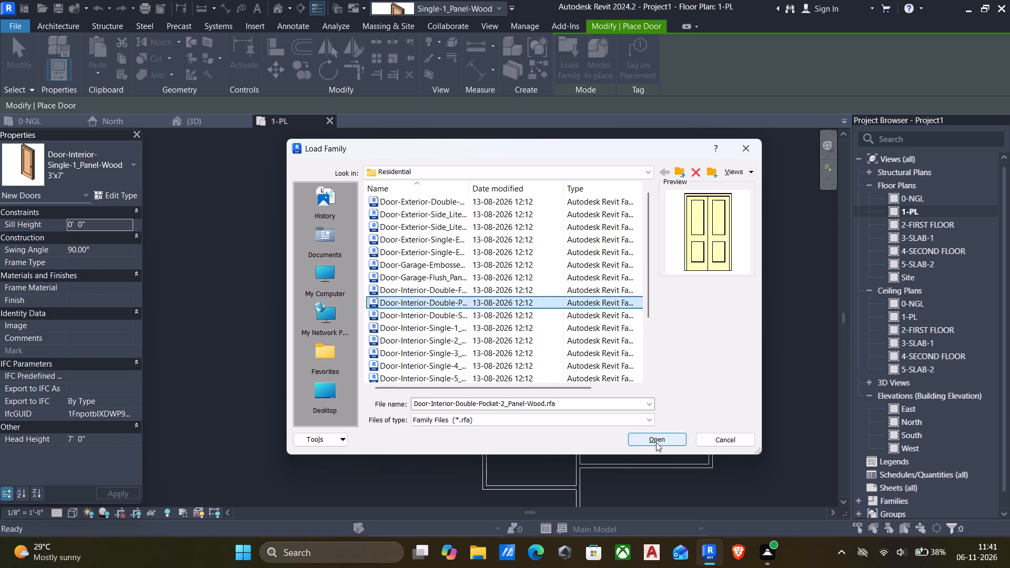
{"action": "left_click", "coordinate": [656, 442]}
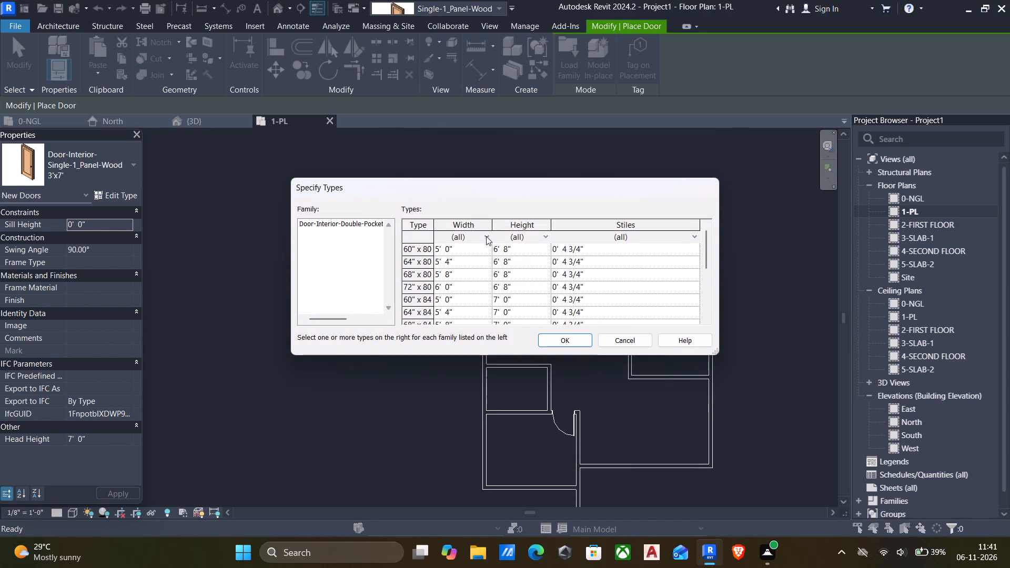
{"action": "left_click", "coordinate": [456, 248]}
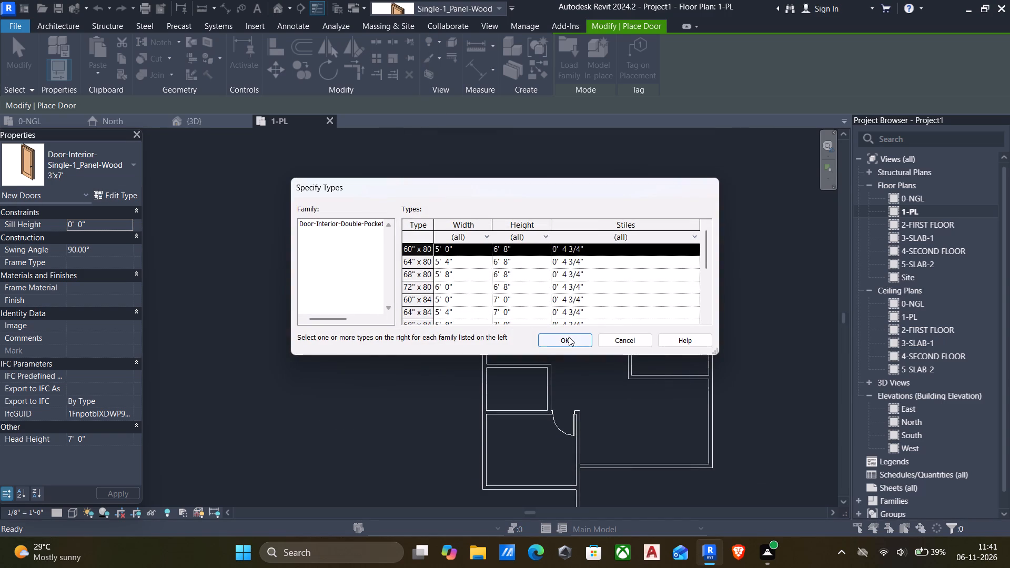
{"action": "left_click", "coordinate": [569, 337]}
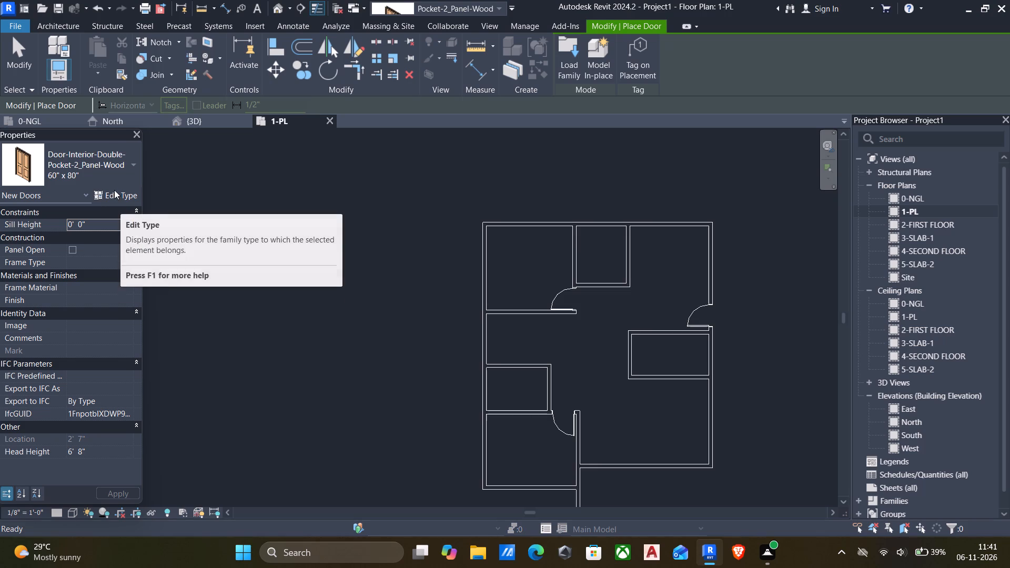
Duplicate the double pocket door type as 4'x8', setting its width to 4' and height to 8'.
{"action": "left_click", "coordinate": [117, 192]}
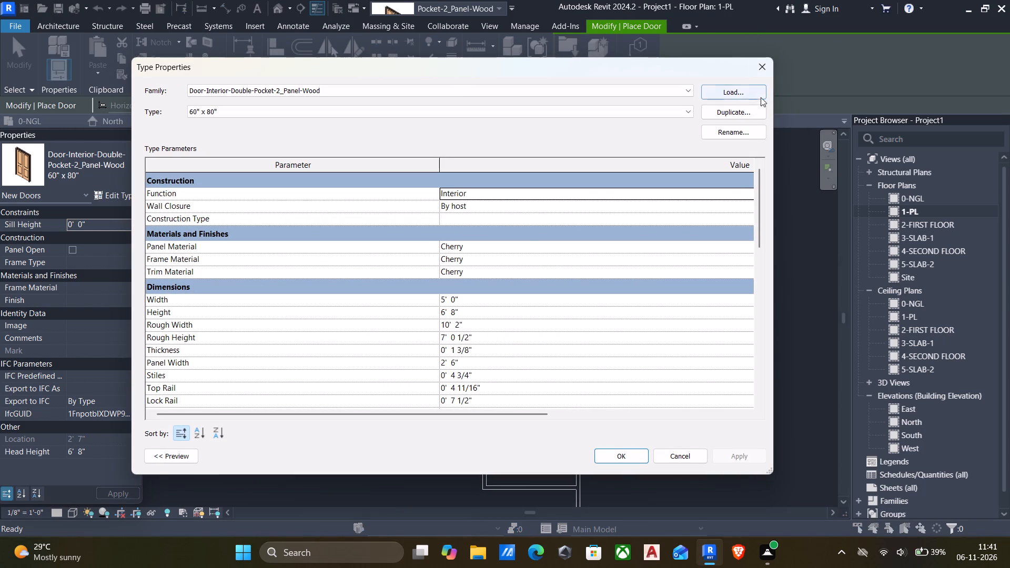
{"action": "left_click", "coordinate": [755, 106]}
{"action": "key", "text": "BackSpace"}
{"action": "type", "text": "4'"}
{"action": "key", "text": "x"}
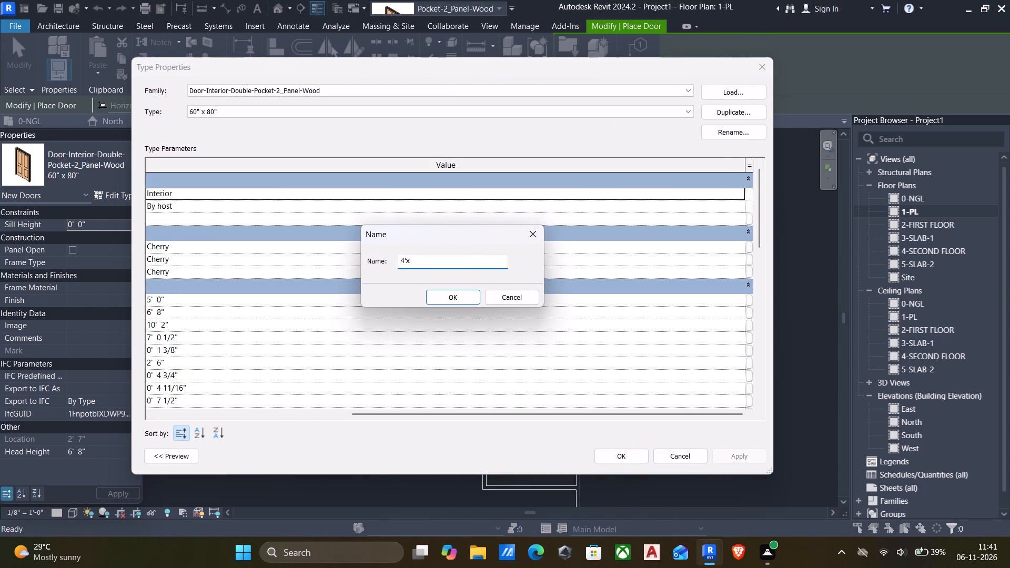
{"action": "type", "text": "8'"}
{"action": "left_click", "coordinate": [451, 296]}
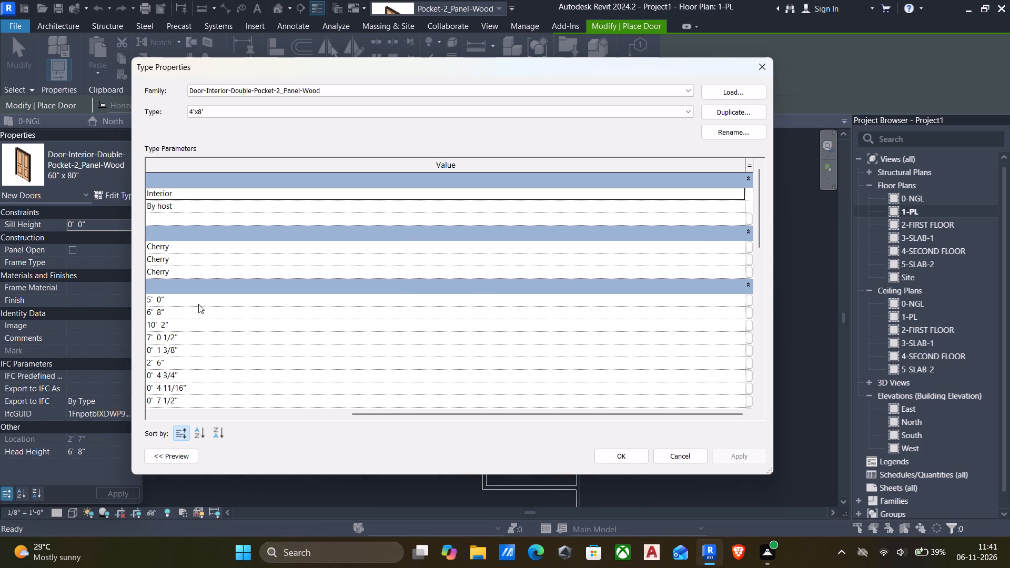
{"action": "left_click", "coordinate": [196, 304]}
{"action": "key", "text": "4"}
{"action": "key", "text": "apostrophe"}
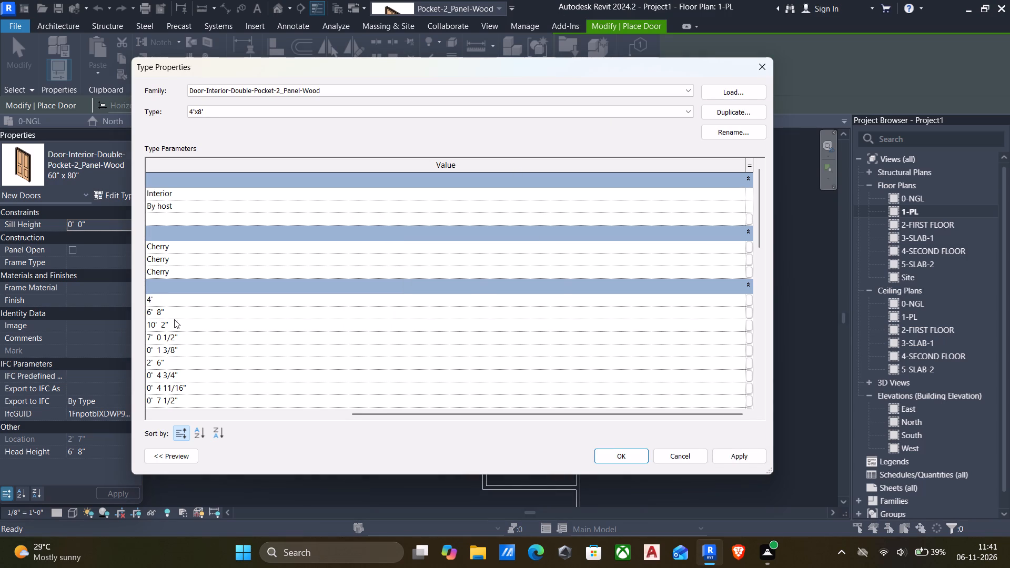
{"action": "left_click", "coordinate": [182, 316]}
{"action": "type", "text": "8'"}
{"action": "key", "text": "Return"}
{"action": "left_click", "coordinate": [741, 458]}
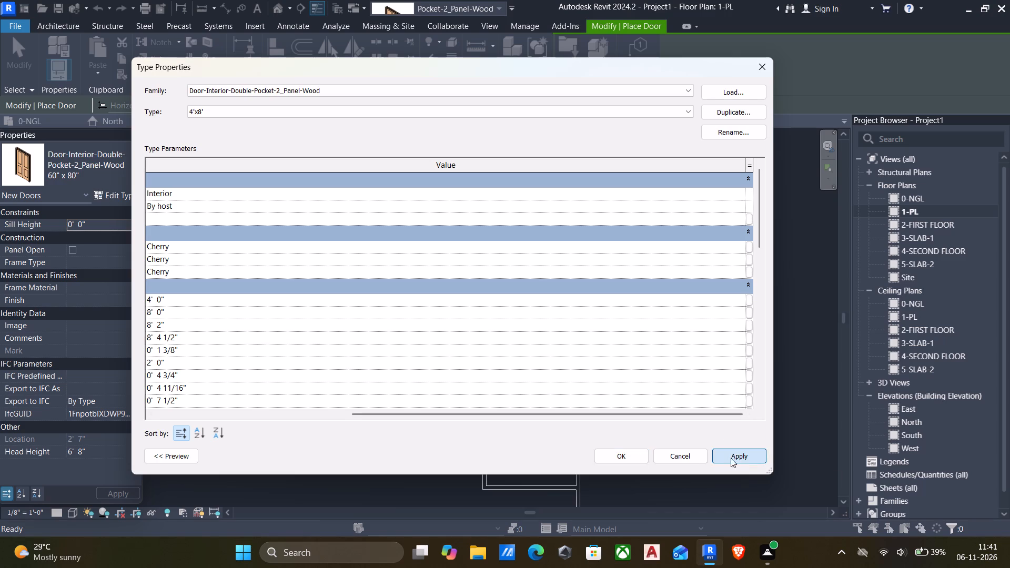
{"action": "left_click", "coordinate": [618, 452]}
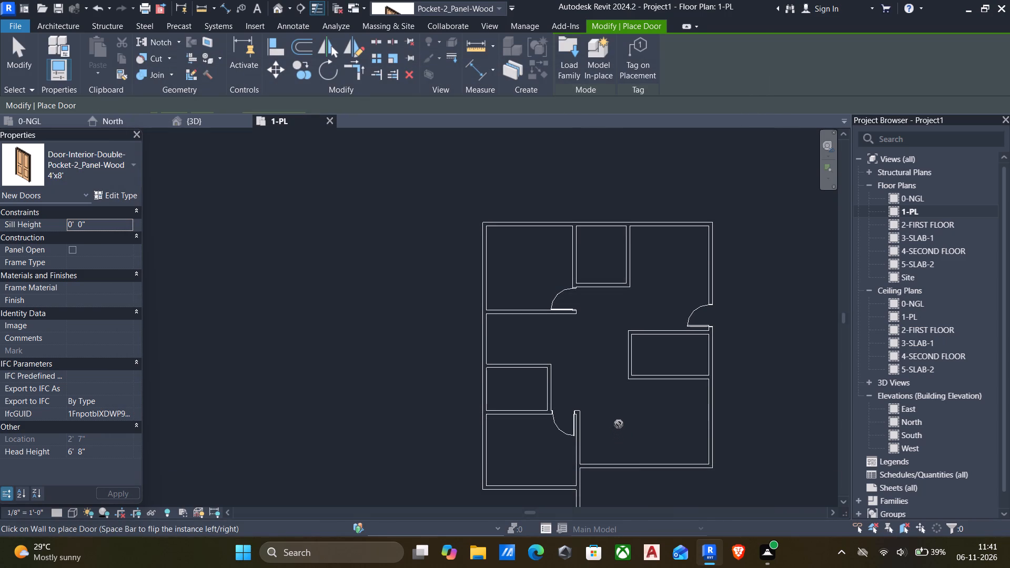
Place the 4'x8' double pocket door in the lower-right room's bottom exterior wall, about 4'-0" from its left wall.
{"action": "scroll", "coordinate": [627, 473], "scroll_direction": "up", "scroll_amount": 3}
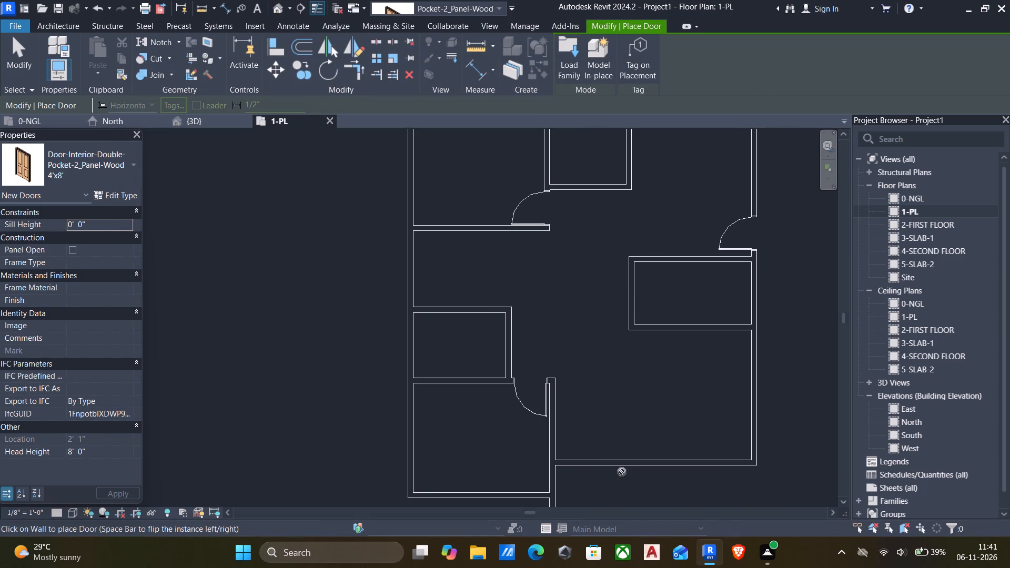
{"action": "scroll", "coordinate": [622, 471], "scroll_direction": "up", "scroll_amount": 3}
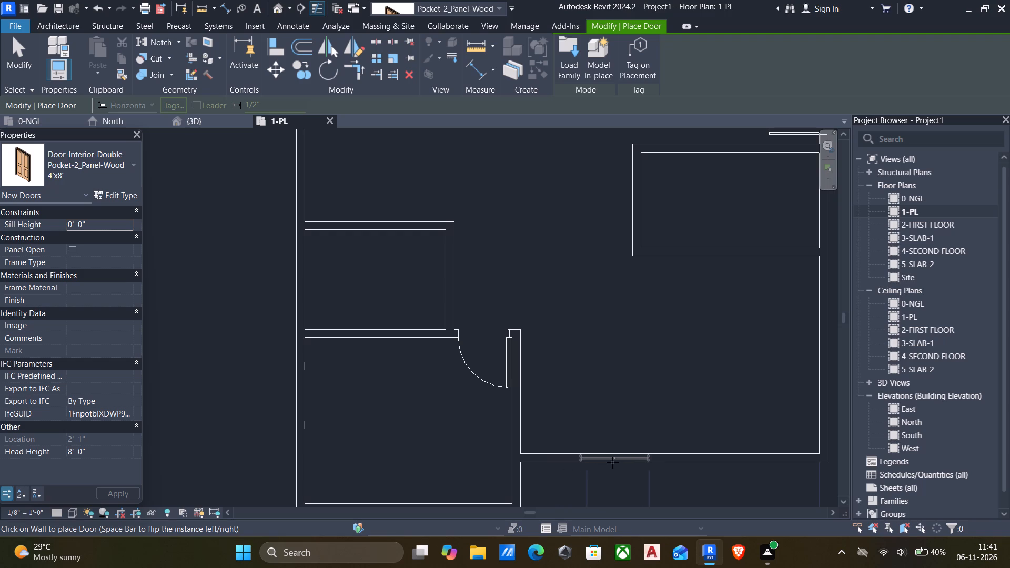
{"action": "left_click", "coordinate": [612, 462]}
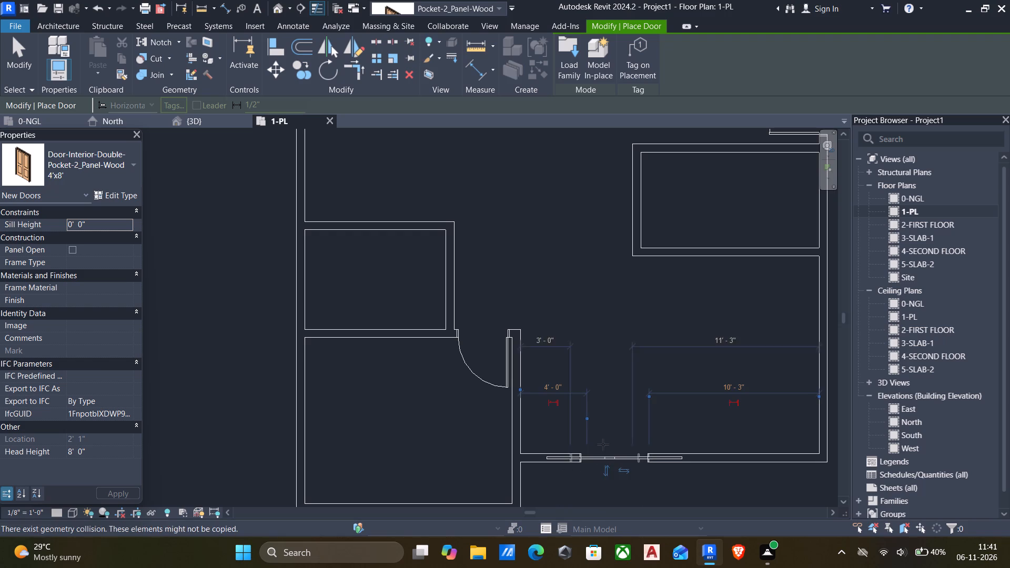
Open the default 3D view, end door placement, and examine the placed doors from the front and right sides.
{"action": "left_click", "coordinate": [274, 9]}
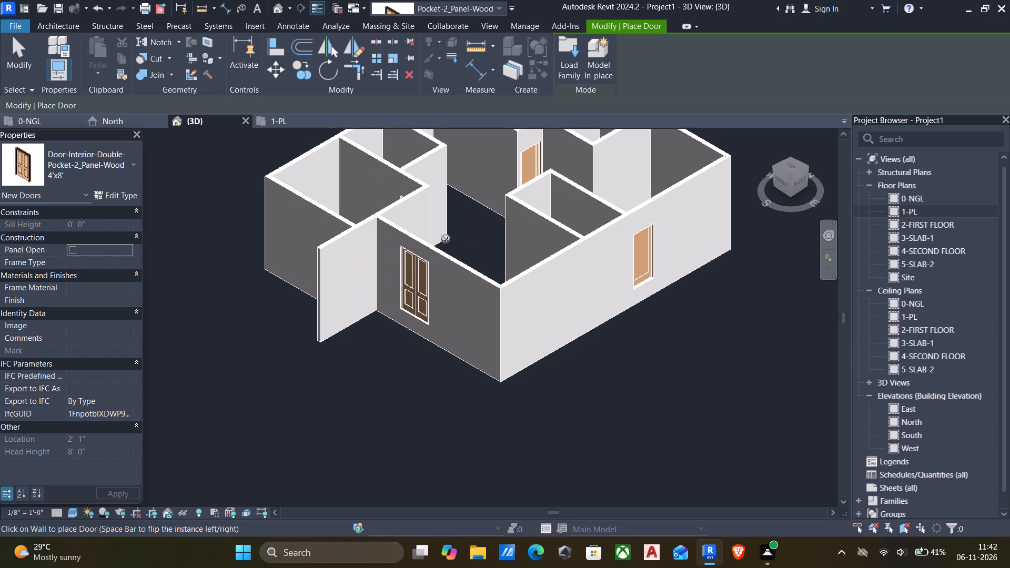
{"action": "key", "text": "Escape"}
{"action": "scroll", "coordinate": [427, 285], "scroll_direction": "down", "scroll_amount": 1}
{"action": "middle_click_drag", "start_coordinate": [431, 289], "coordinate": [571, 191], "text": "shift"}
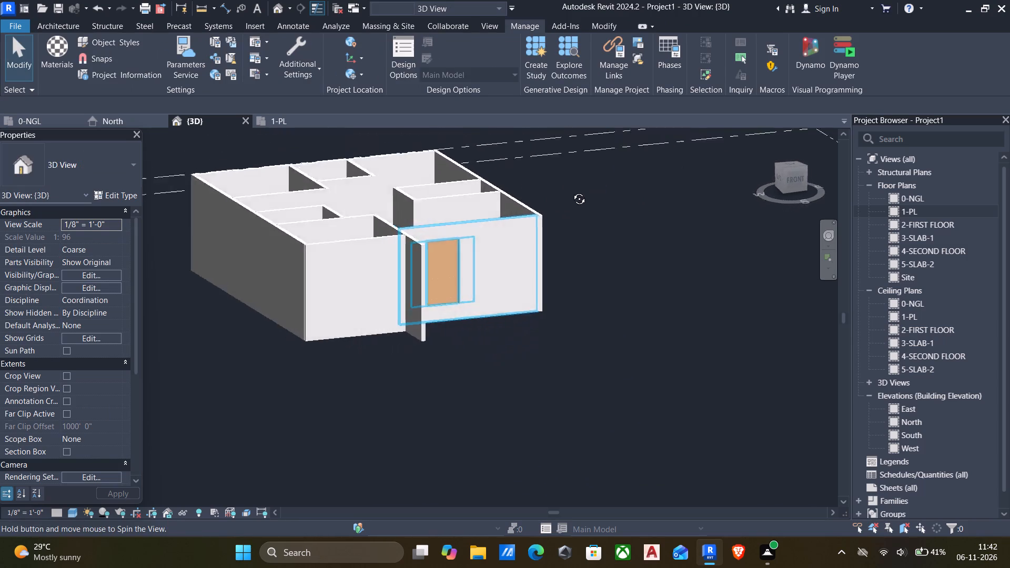
{"action": "middle_click_drag", "start_coordinate": [571, 191], "coordinate": [517, 209], "text": "shift"}
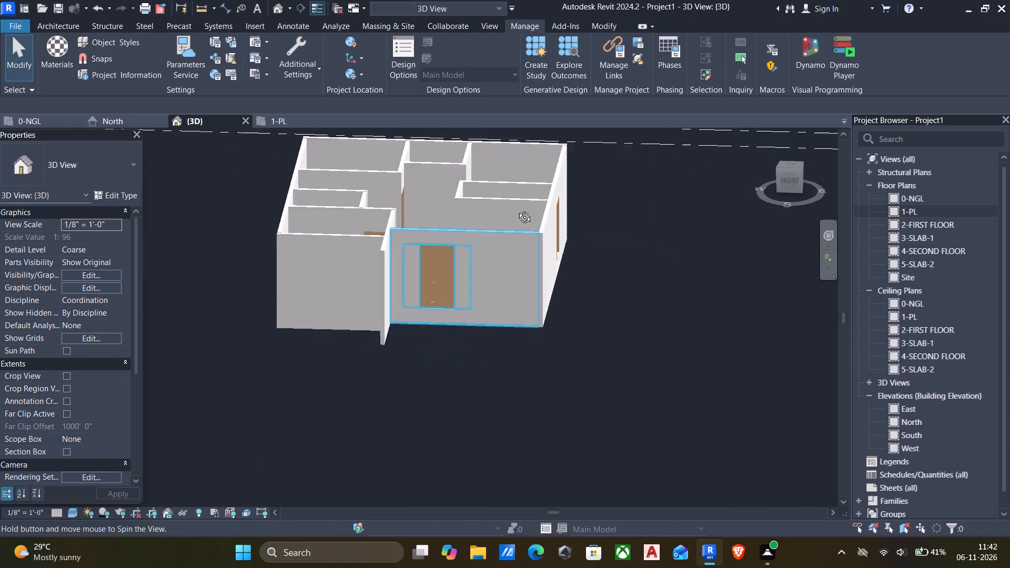
{"action": "middle_click_drag", "start_coordinate": [517, 209], "coordinate": [382, 206], "text": "shift"}
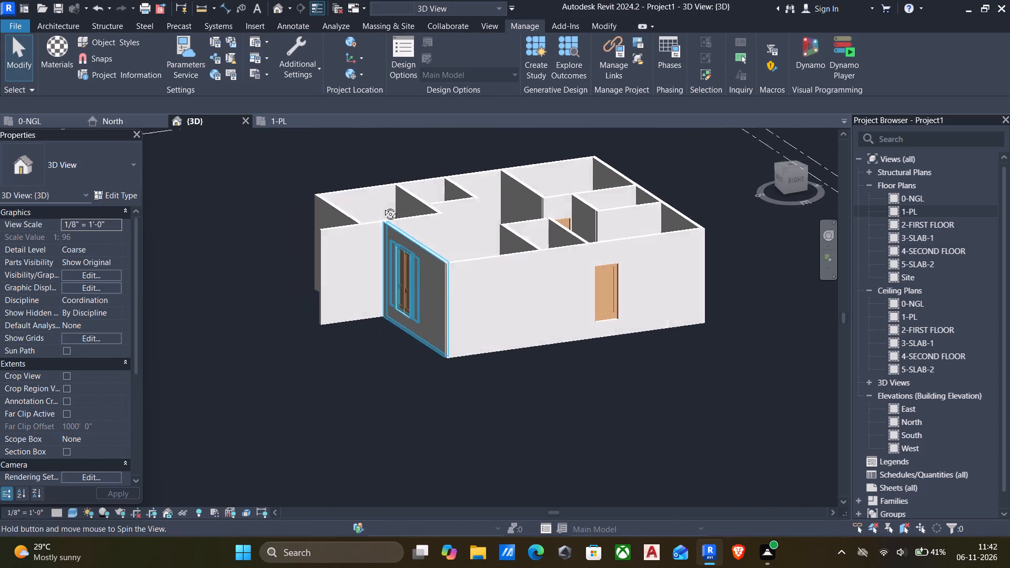
{"action": "middle_click_drag", "start_coordinate": [382, 206], "coordinate": [381, 212], "text": "shift"}
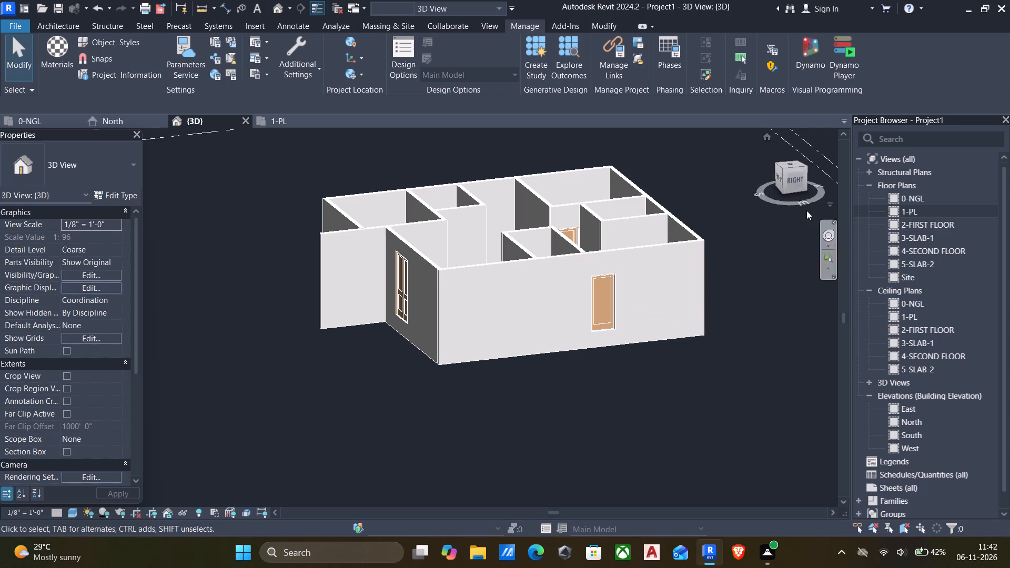
On the 1-PL floor plan, start door placement and pick the residential family Door-Interior-Single-Flush_Panel-Wood for loading.
{"action": "double_click", "coordinate": [894, 209]}
{"action": "scroll", "coordinate": [512, 265], "scroll_direction": "down", "scroll_amount": 2}
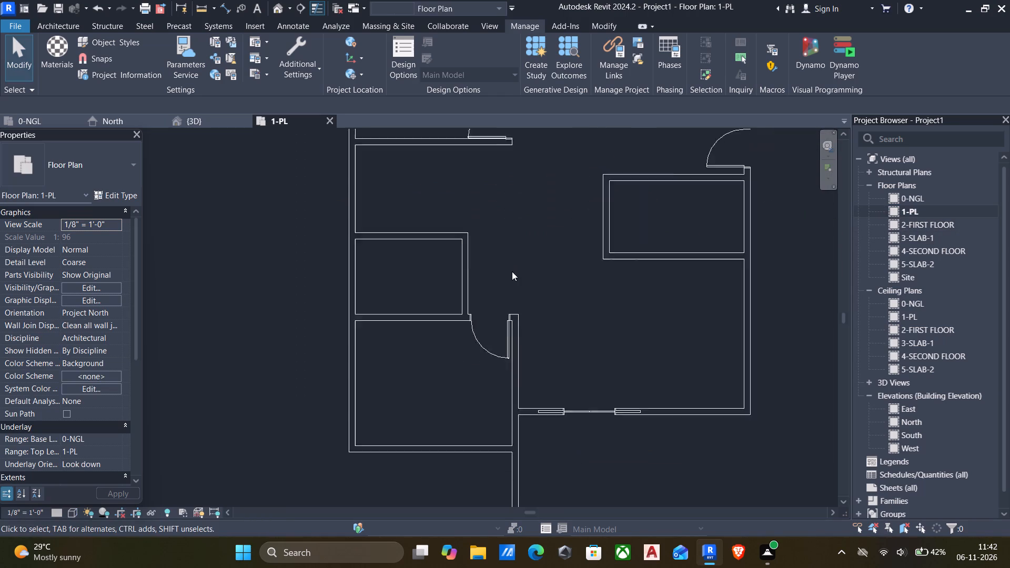
{"action": "scroll", "coordinate": [512, 271], "scroll_direction": "down", "scroll_amount": 3}
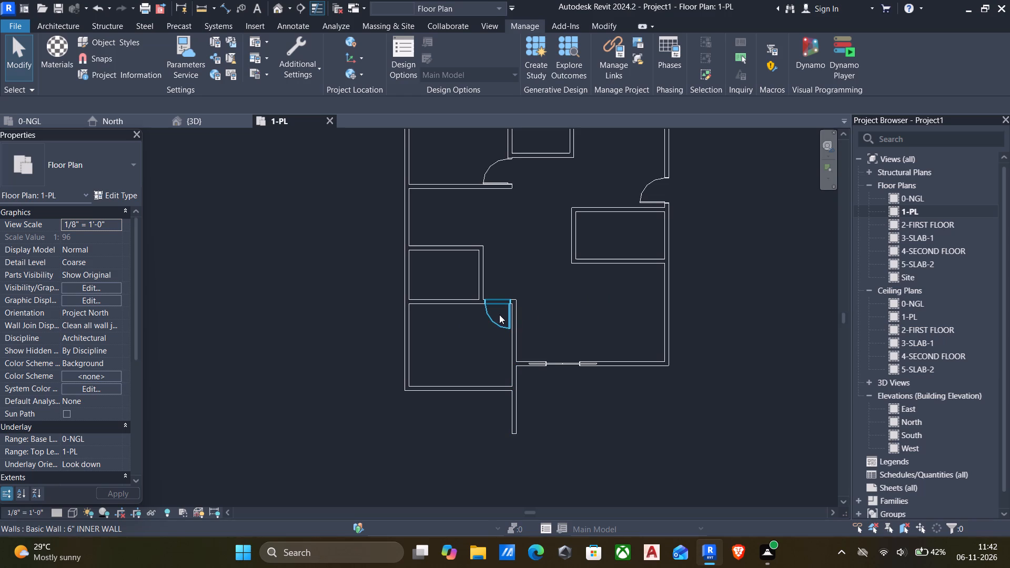
{"action": "type", "text": "dr"}
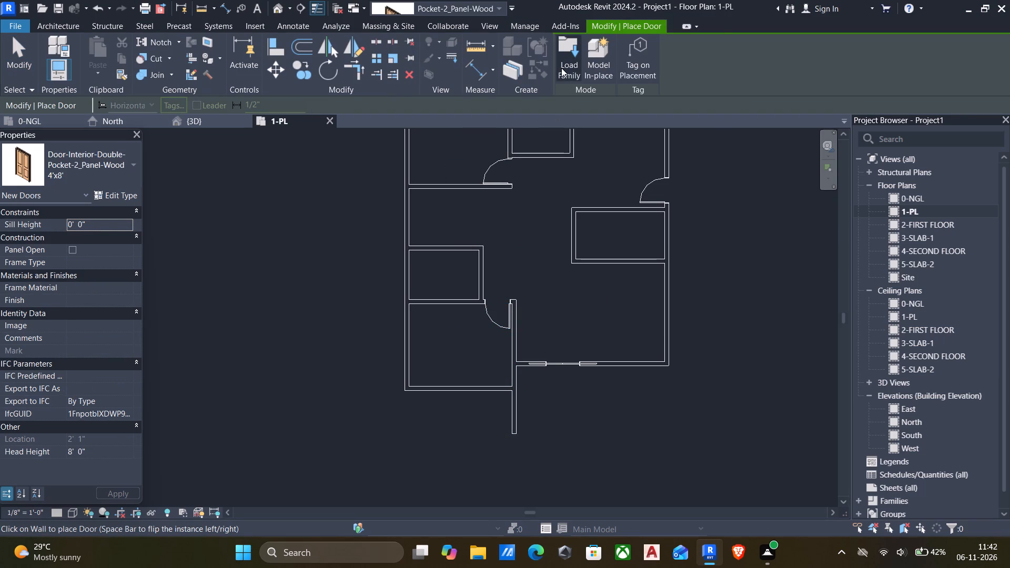
{"action": "left_click", "coordinate": [566, 64]}
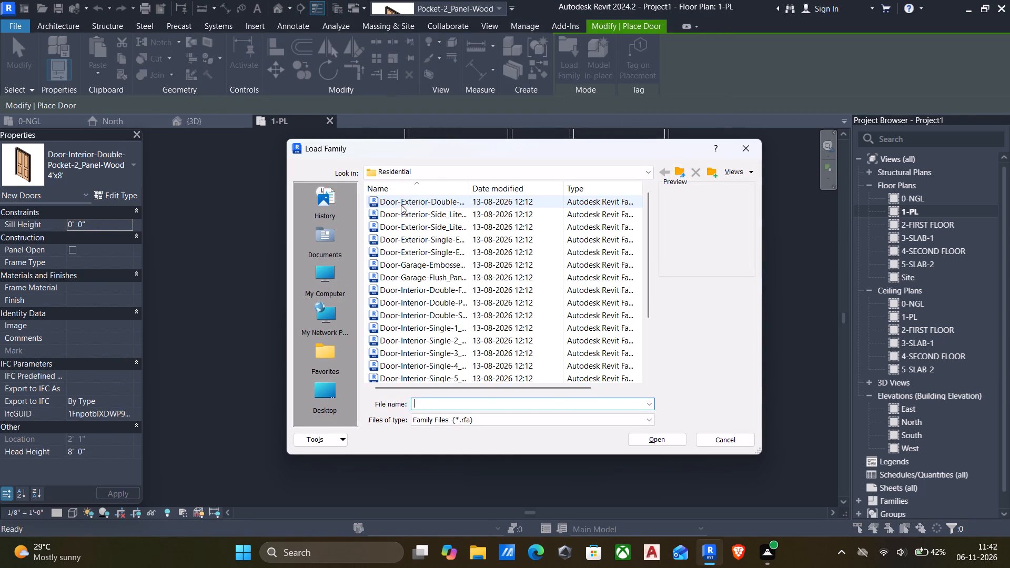
{"action": "left_click", "coordinate": [401, 205]}
{"action": "key", "text": "Down"}
{"action": "key", "text": "Down"}
{"action": "key", "text": "Down"}
{"action": "key", "text": "Down"}
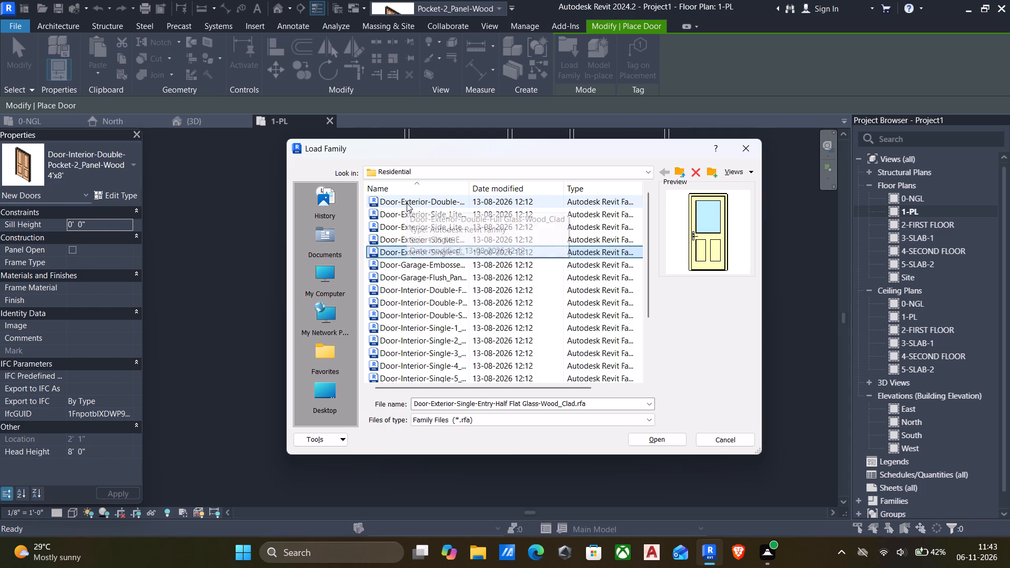
{"action": "key", "text": "Down"}
{"action": "key", "text": "Down"}
{"action": "key", "text": "Down"}
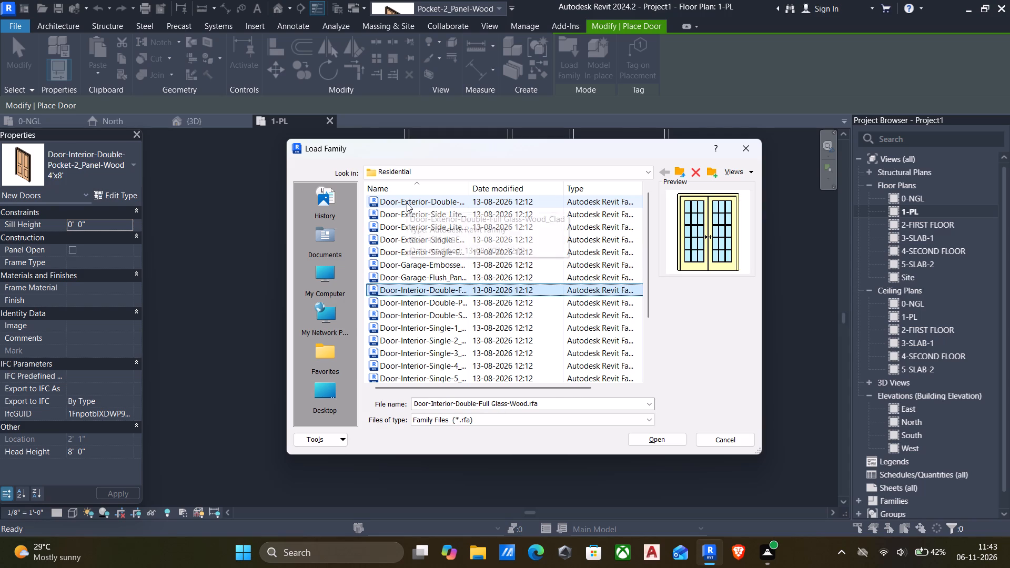
{"action": "key", "text": "Down"}
{"action": "key", "text": "Down"}
{"action": "key", "text": "Down"}
{"action": "key", "text": "Down"}
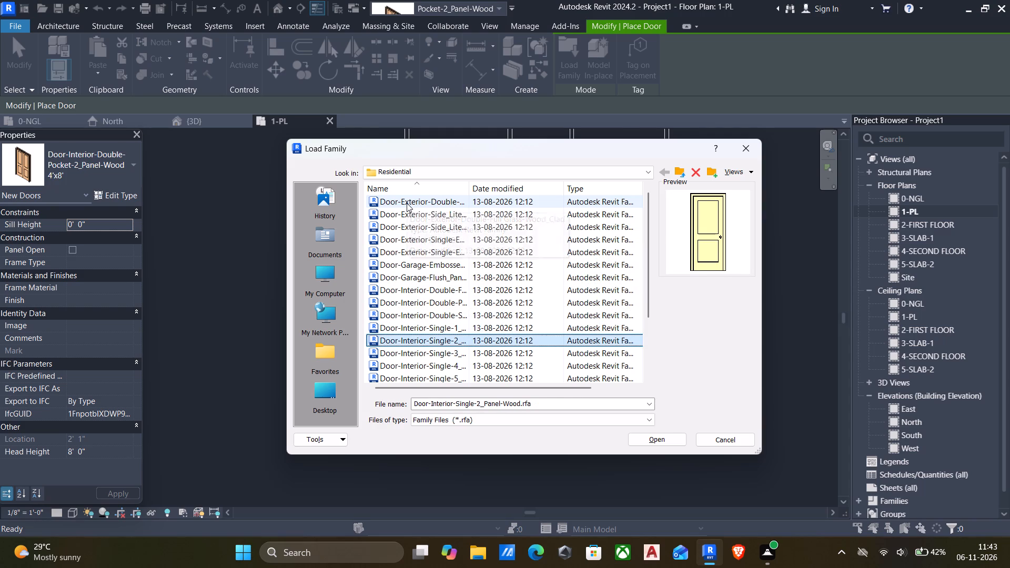
{"action": "key", "text": "Down"}
{"action": "key", "text": "Down"}
{"action": "key", "text": "Down"}
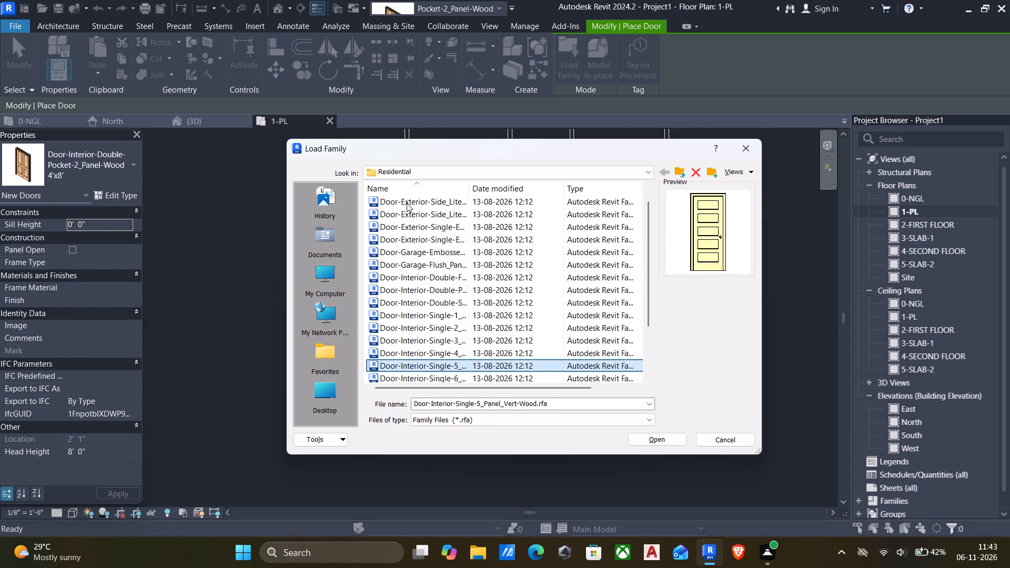
{"action": "key", "text": "Down"}
{"action": "key", "text": "Down"}
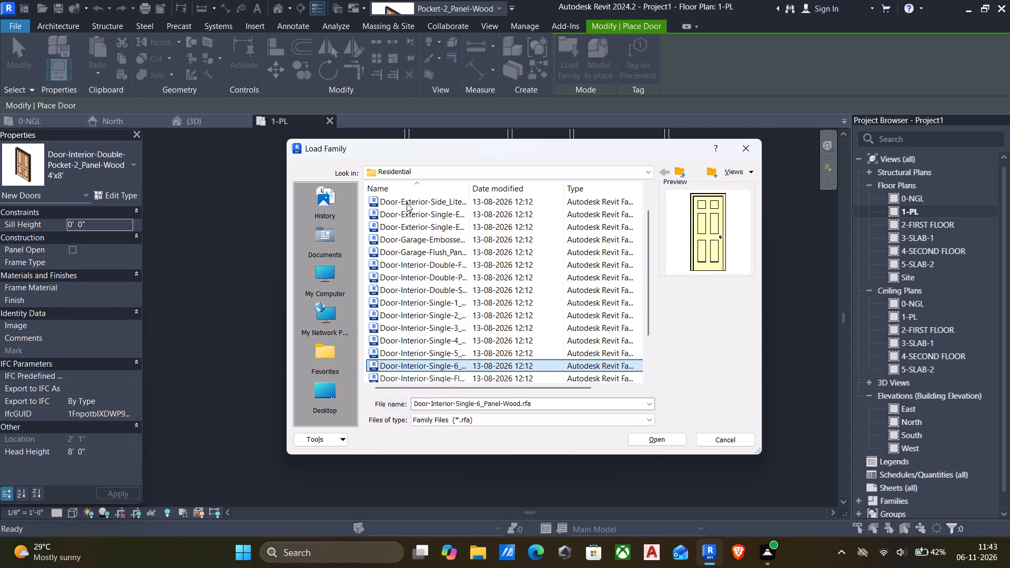
{"action": "key", "text": "Down"}
{"action": "key", "text": "Up"}
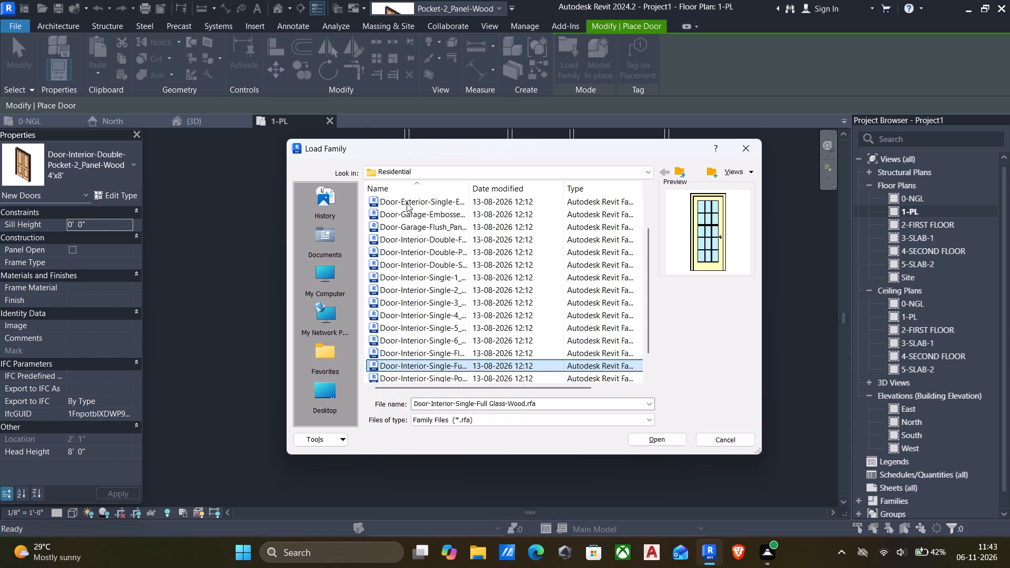
{"action": "left_click", "coordinate": [651, 433]}
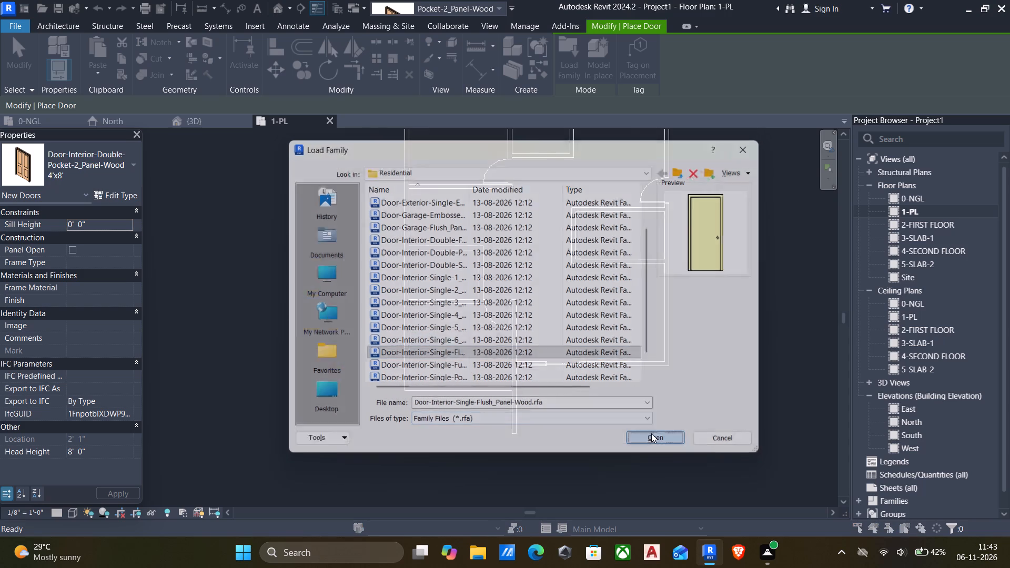
Load the single flush panel door family with its 30" x 96" type.
{"action": "scroll", "coordinate": [498, 297], "scroll_direction": "down", "scroll_amount": 2}
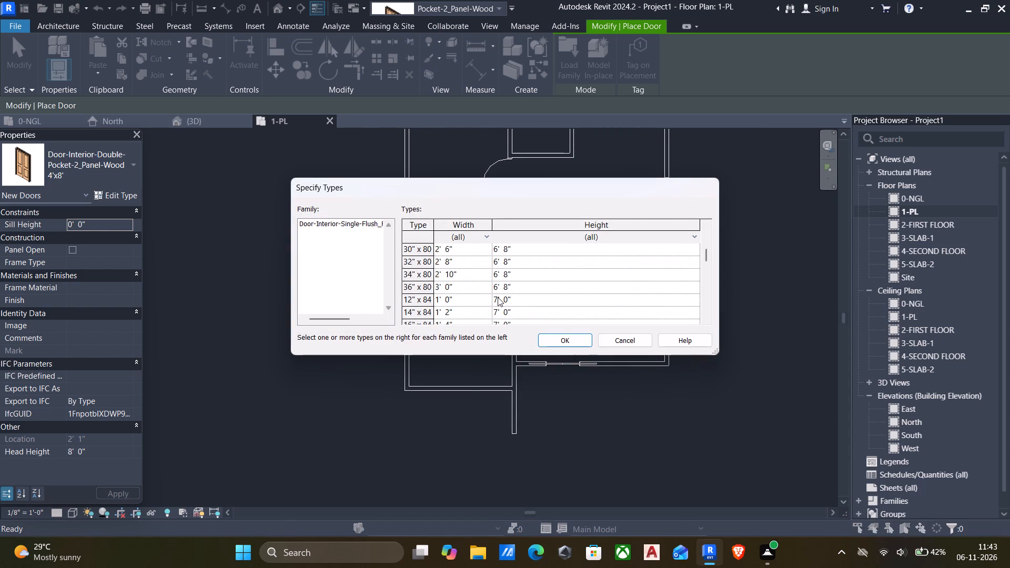
{"action": "scroll", "coordinate": [498, 297], "scroll_direction": "down", "scroll_amount": 9}
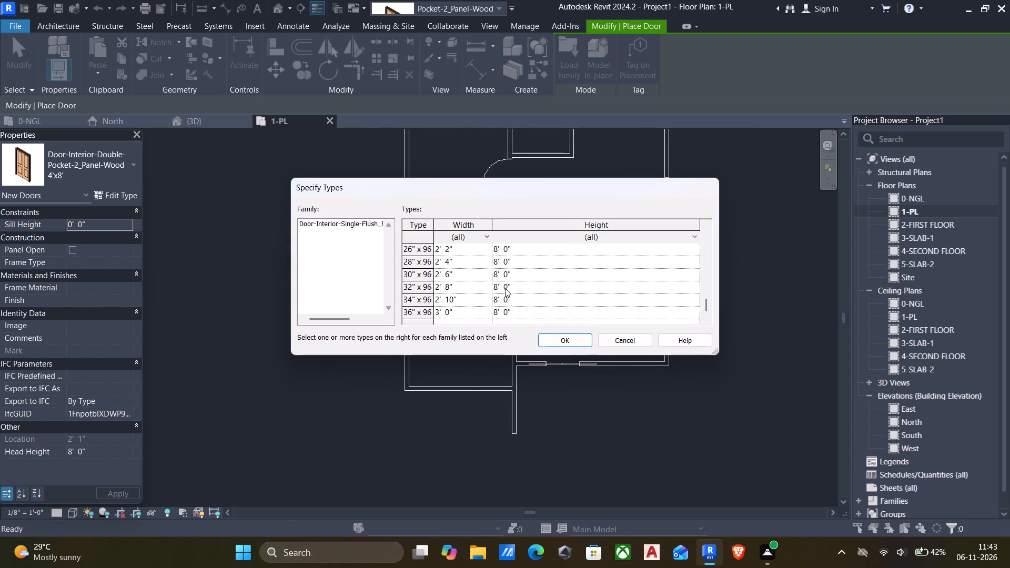
{"action": "left_click", "coordinate": [513, 273]}
{"action": "left_click", "coordinate": [571, 337]}
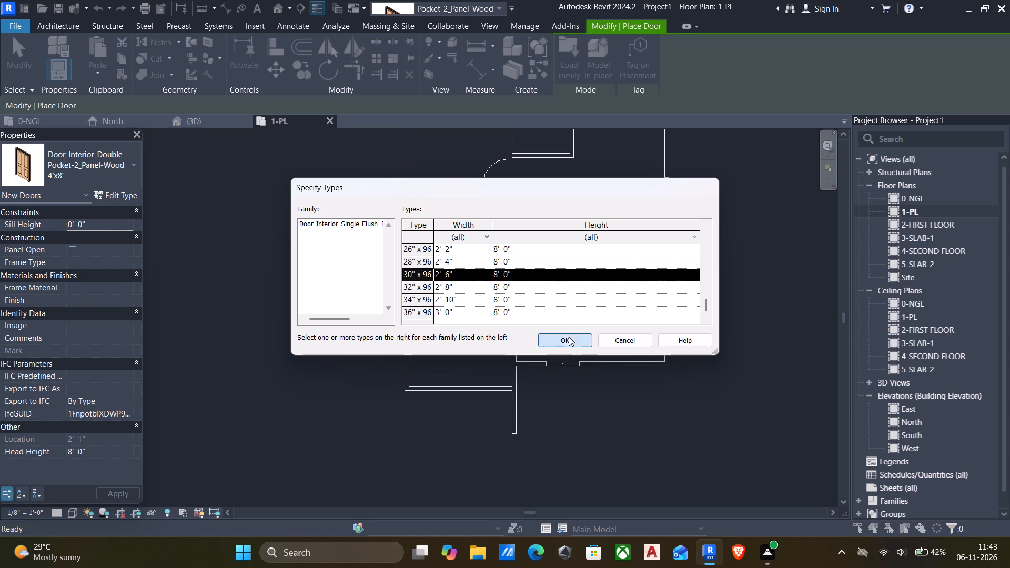
Duplicate the single flush panel door type as 2'6" x 7' and set its height to 7'.
{"action": "left_click", "coordinate": [126, 191]}
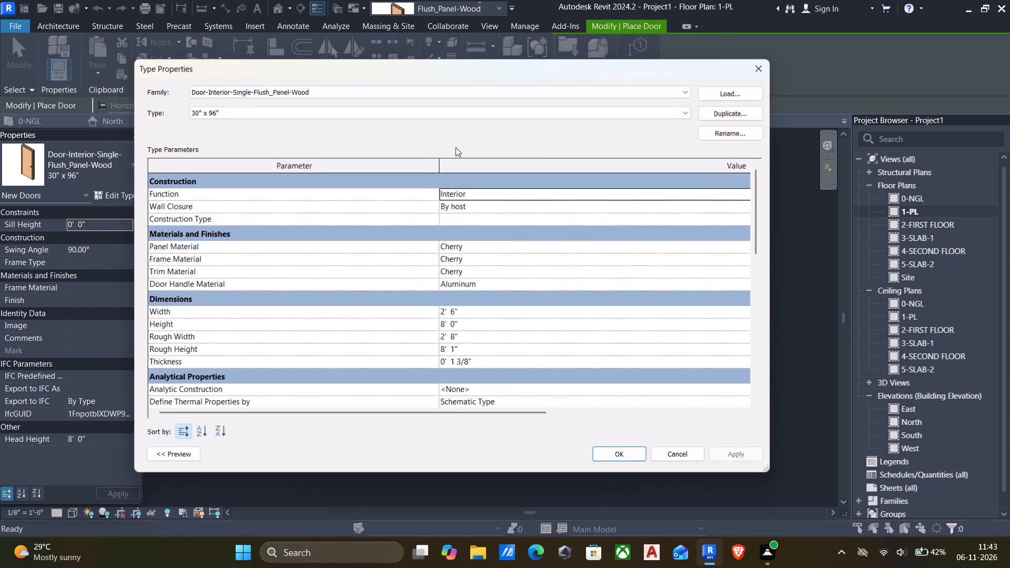
{"action": "left_click", "coordinate": [734, 109]}
{"action": "key", "text": "BackSpace"}
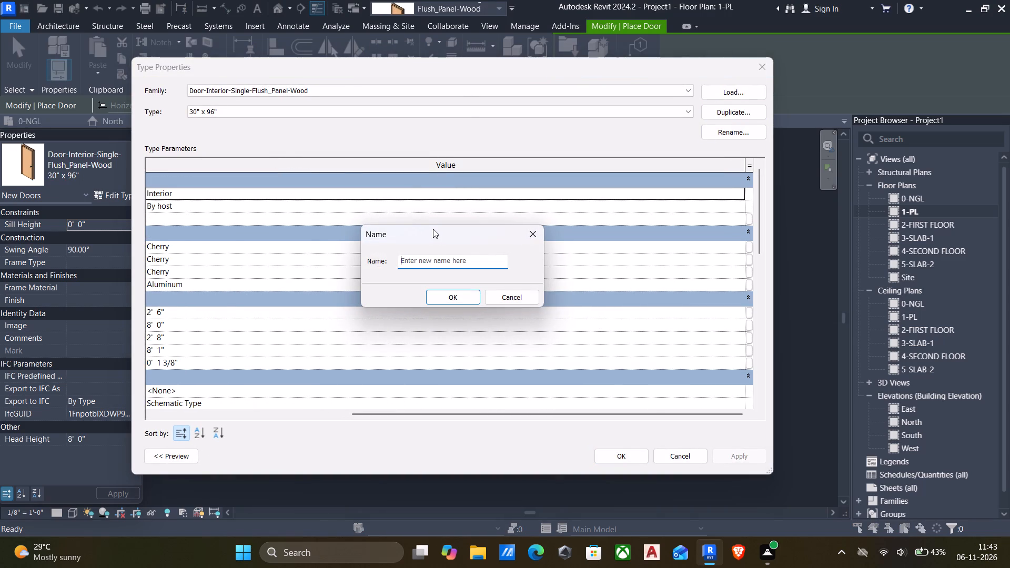
{"action": "type", "text": "2'6"}
{"action": "type", "text": "\" x 7'"}
{"action": "left_click", "coordinate": [450, 292]}
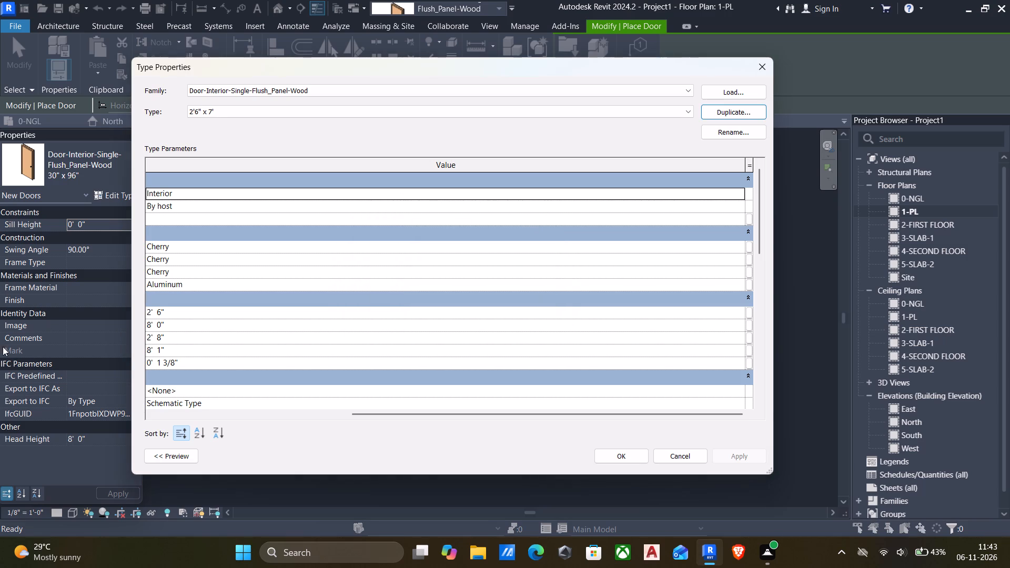
{"action": "left_click", "coordinate": [181, 324]}
{"action": "key", "text": "7"}
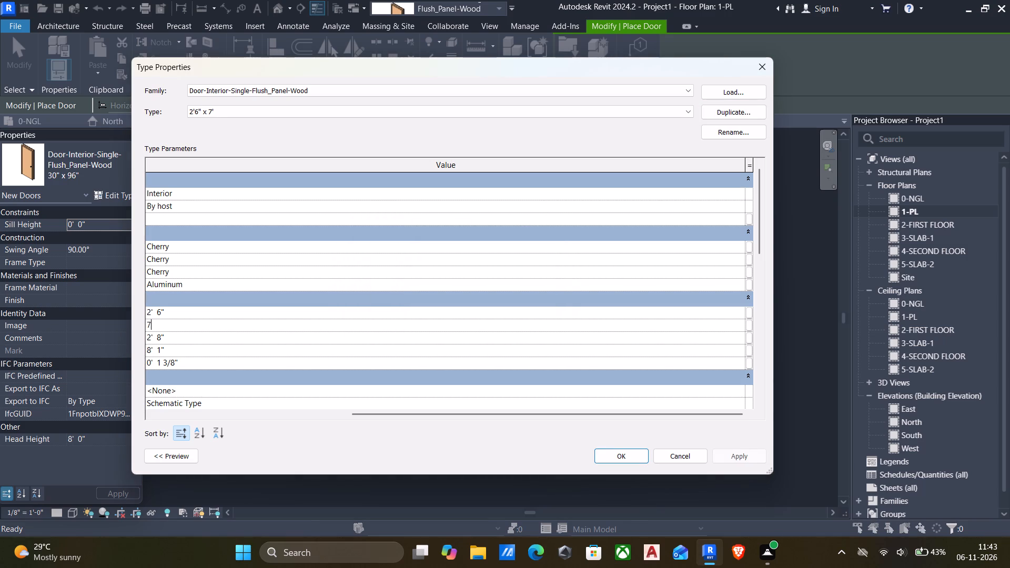
{"action": "key", "text": "apostrophe"}
{"action": "key", "text": "Return"}
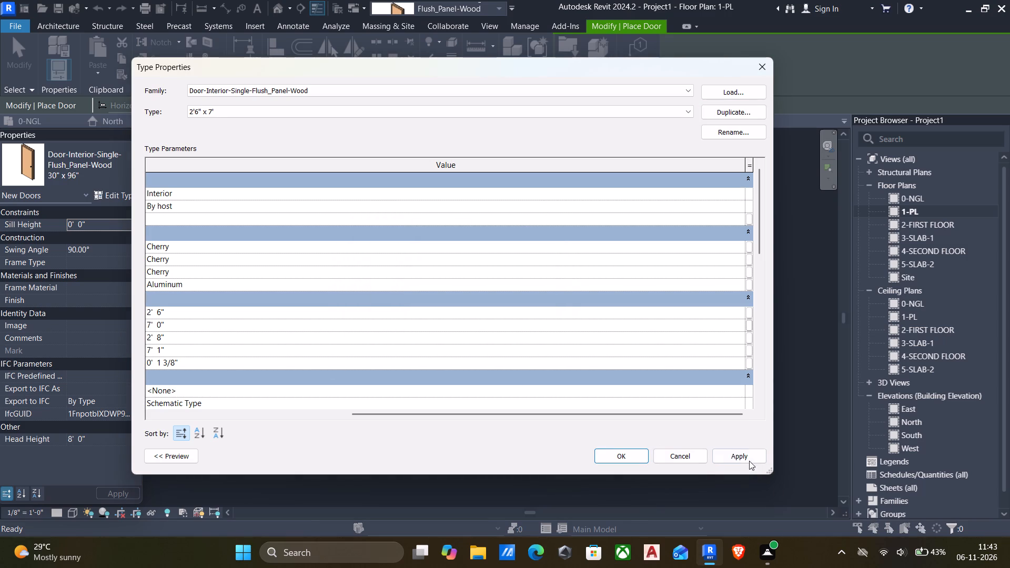
{"action": "left_click", "coordinate": [746, 455]}
{"action": "left_click", "coordinate": [627, 457]}
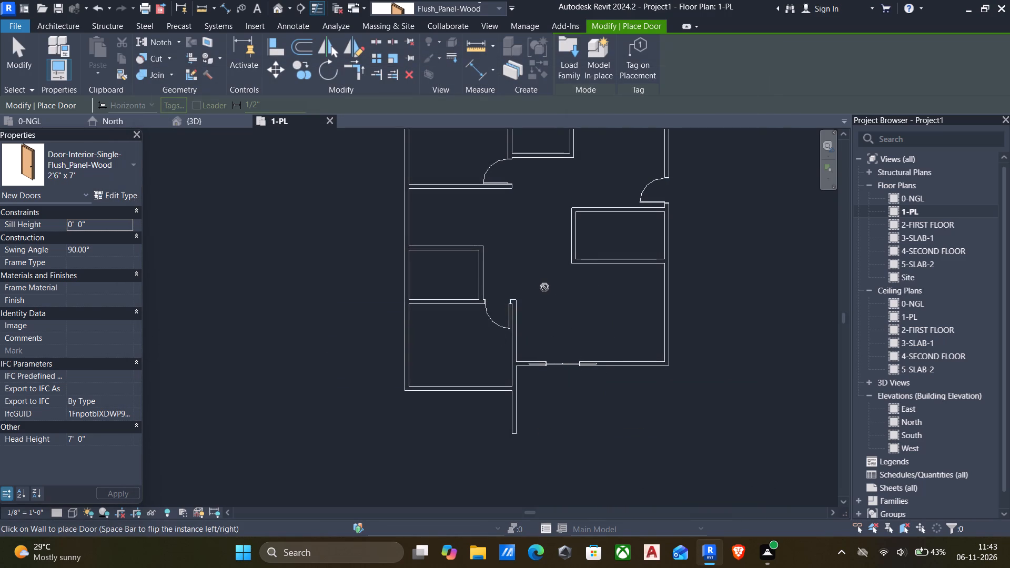
Place 2'6" x 7' doors in the small left room's bottom wall and small right room's left wall, each about 0'-6" from the nearer corner.
{"action": "scroll", "coordinate": [472, 288], "scroll_direction": "up", "scroll_amount": 4}
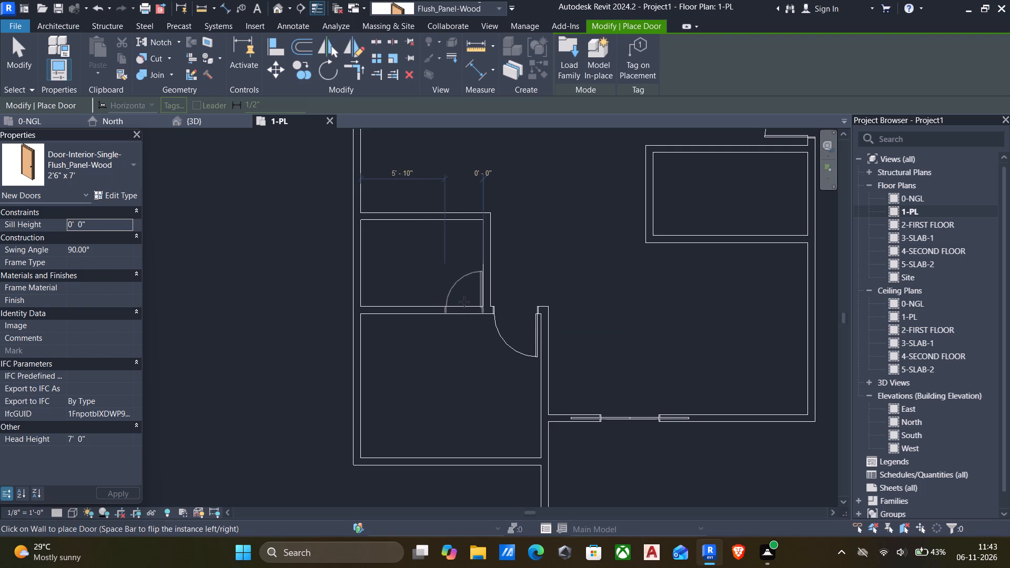
{"action": "left_click", "coordinate": [458, 301]}
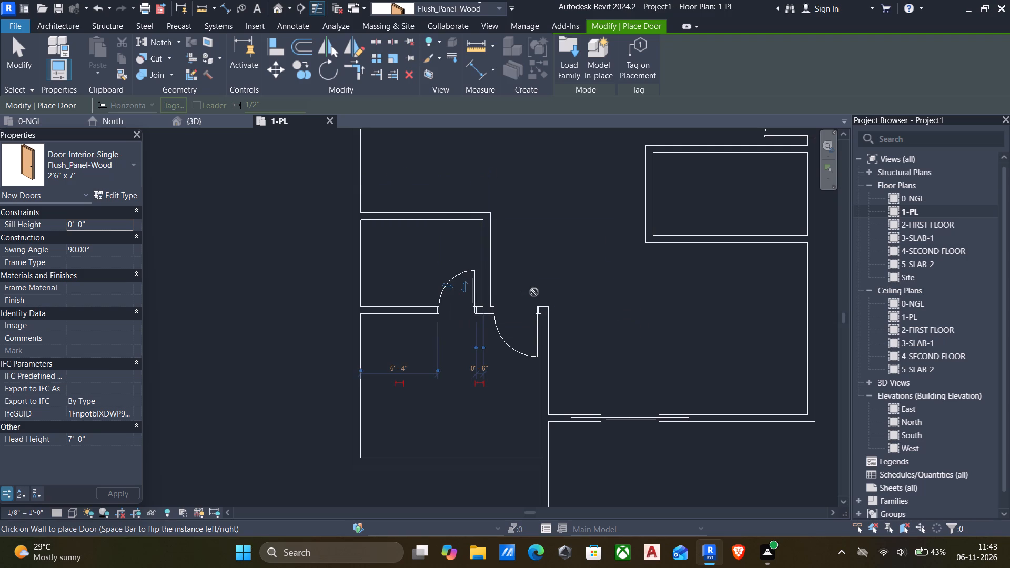
{"action": "scroll", "coordinate": [548, 291], "scroll_direction": "down", "scroll_amount": 2}
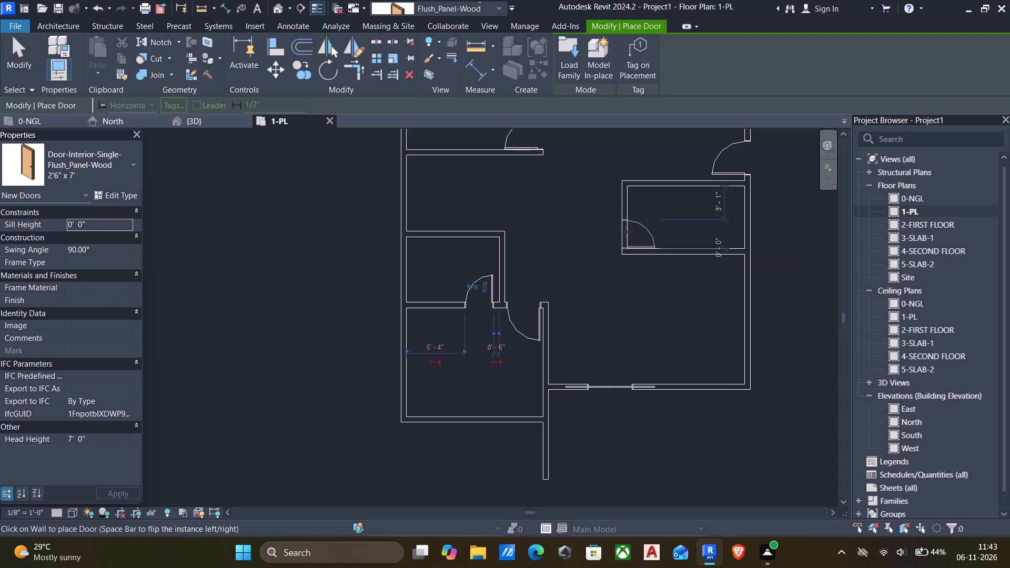
{"action": "left_click", "coordinate": [627, 231]}
Place a flipped 2'6" x 7' door at the bottom end of the top-middle room's right wall, swinging inward, and end door placement.
{"action": "scroll", "coordinate": [627, 231], "scroll_direction": "down", "scroll_amount": 3}
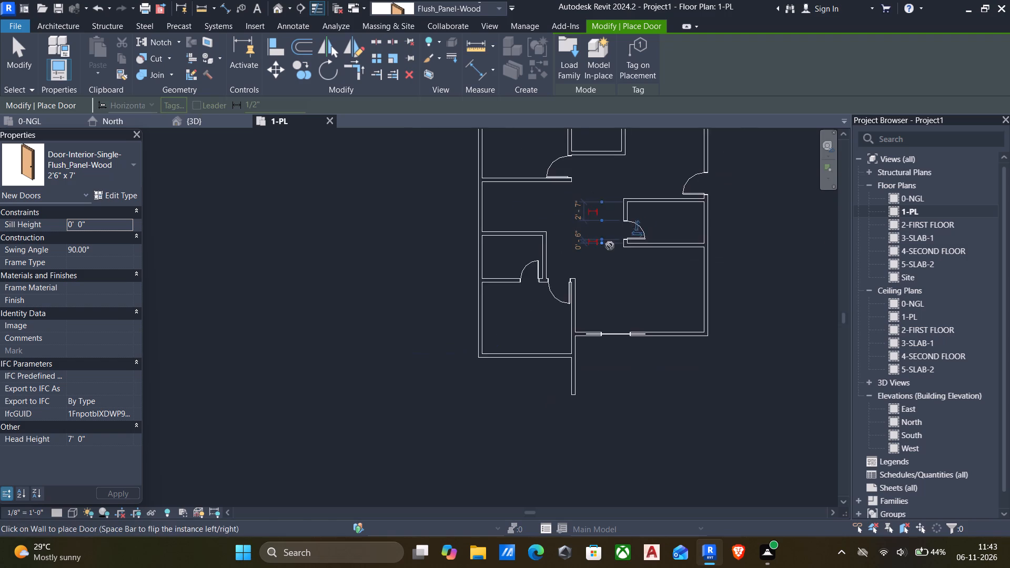
{"action": "middle_click_drag", "start_coordinate": [599, 274], "coordinate": [576, 375]}
{"action": "scroll", "coordinate": [595, 254], "scroll_direction": "up", "scroll_amount": 4}
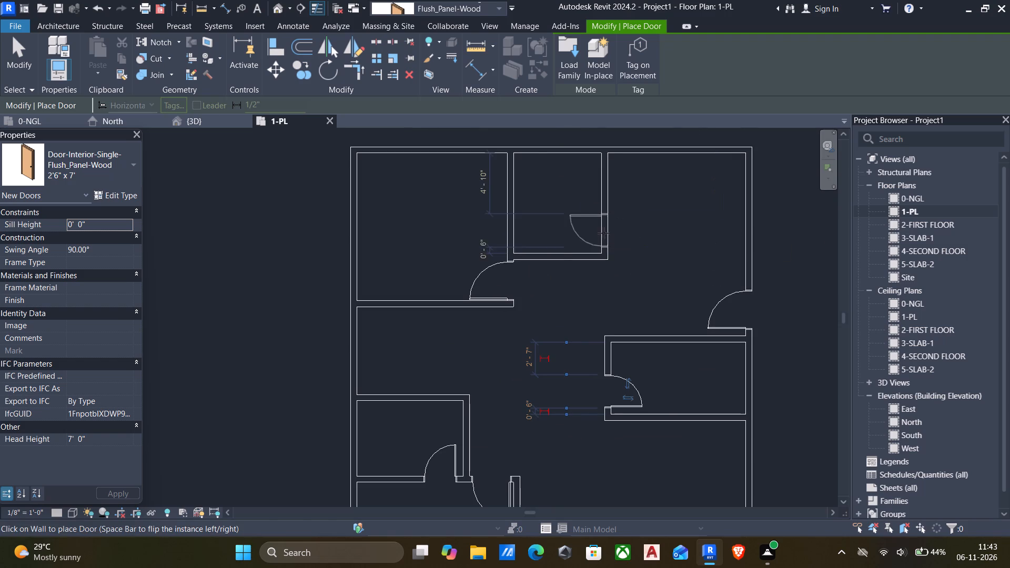
{"action": "key", "text": "space"}
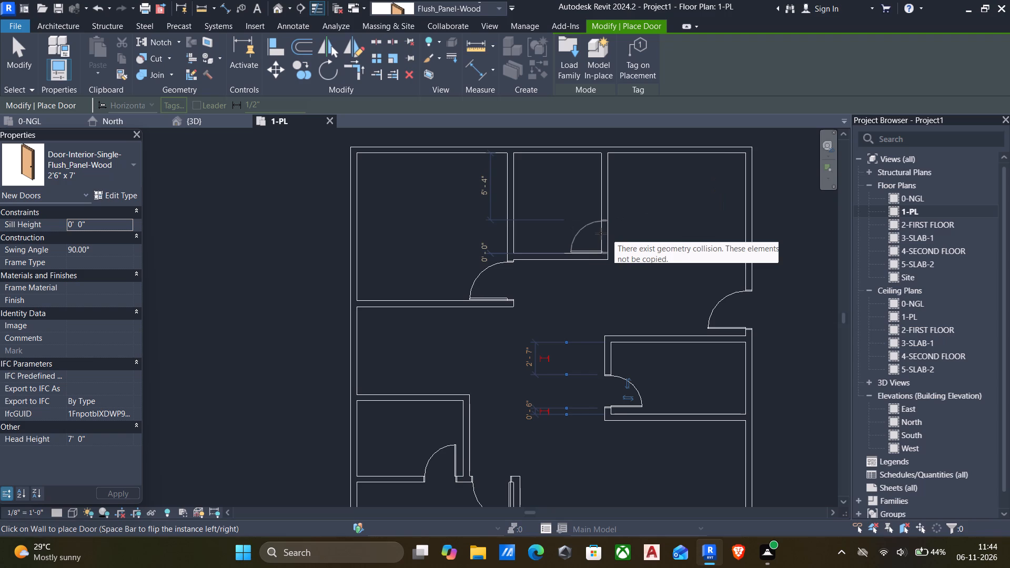
{"action": "left_click", "coordinate": [601, 234]}
{"action": "scroll", "coordinate": [594, 249], "scroll_direction": "down", "scroll_amount": 3}
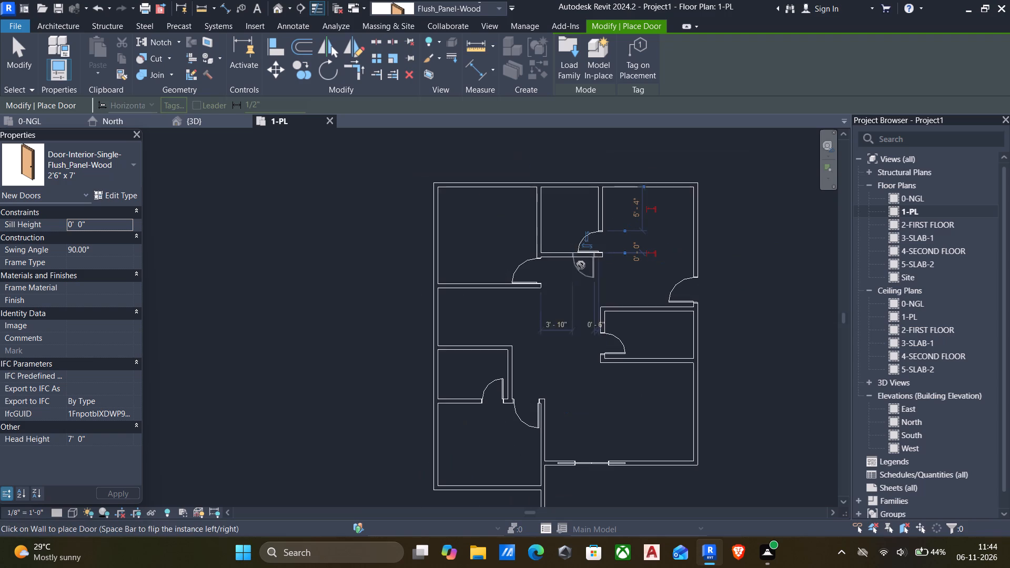
{"action": "scroll", "coordinate": [542, 271], "scroll_direction": "down", "scroll_amount": 3}
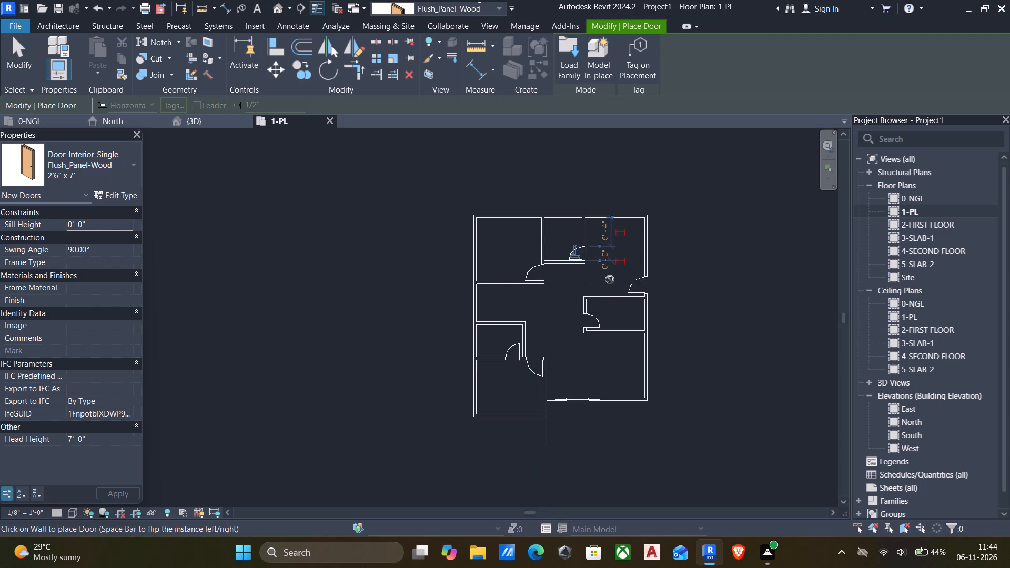
{"action": "key", "text": "Escape"}
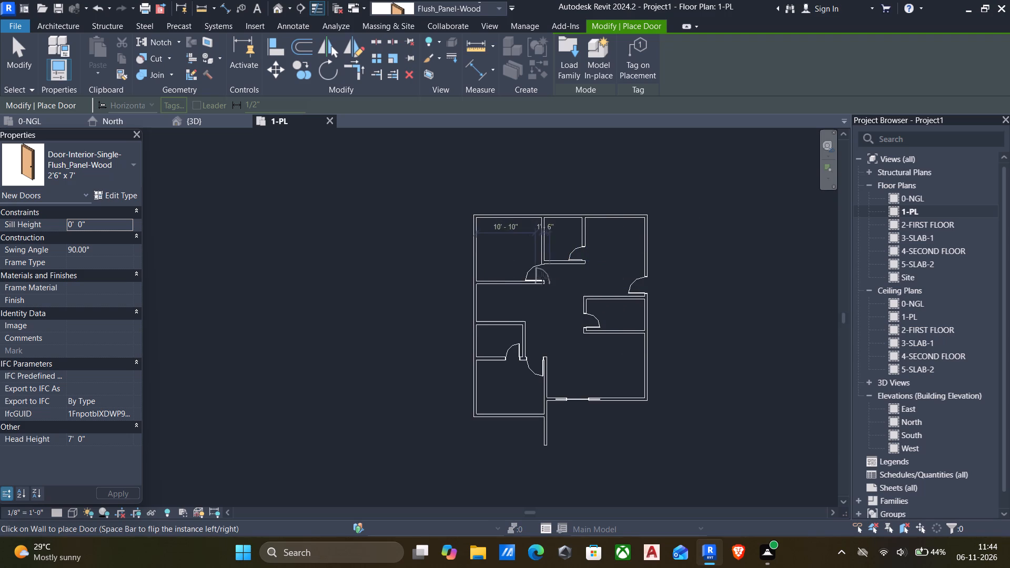
{"action": "key", "text": "Escape"}
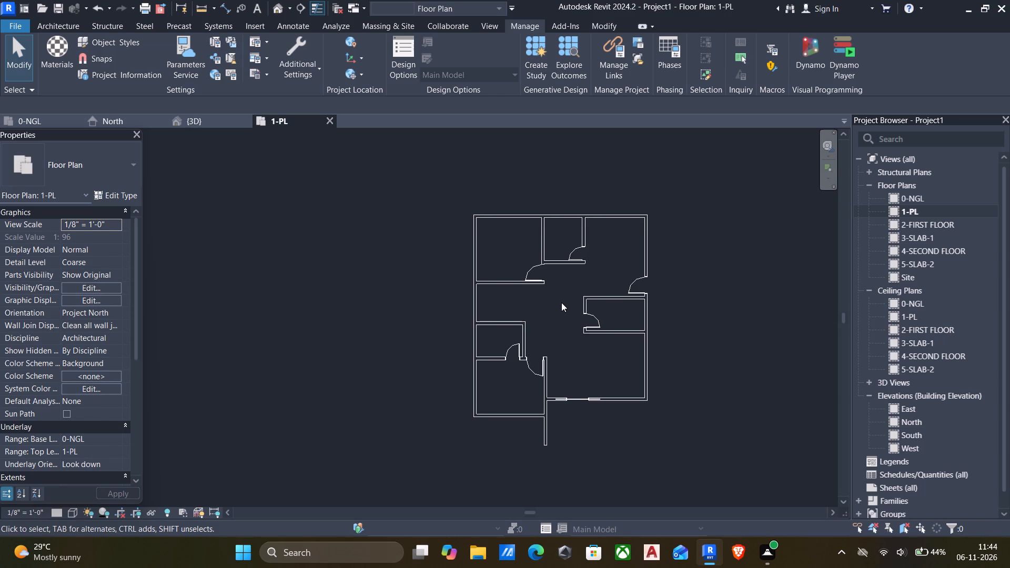
Open the default 3D view and examine the placed interior doors from several sides.
{"action": "middle_click_drag", "start_coordinate": [601, 327], "coordinate": [460, 294]}
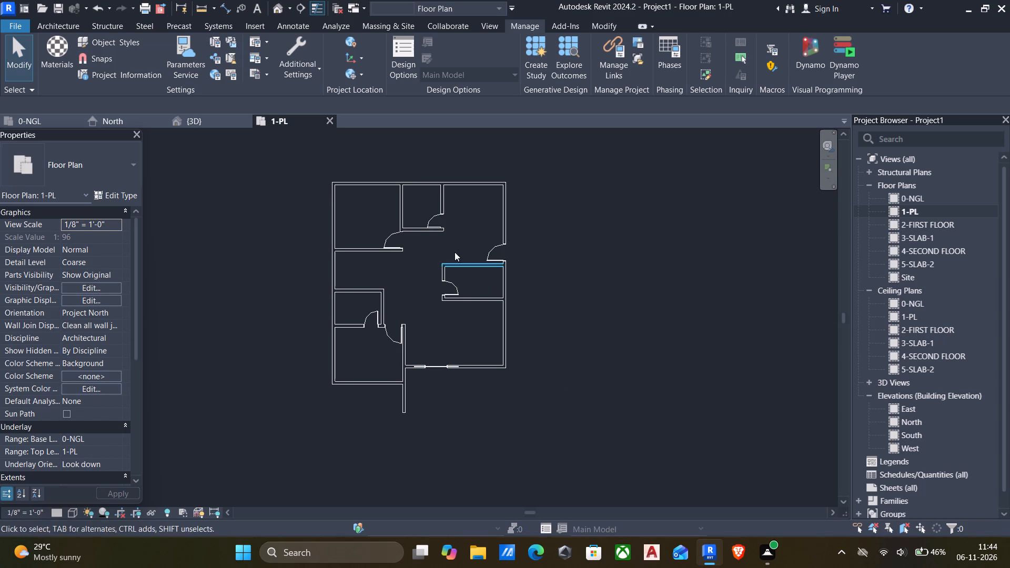
{"action": "left_click", "coordinate": [279, 7]}
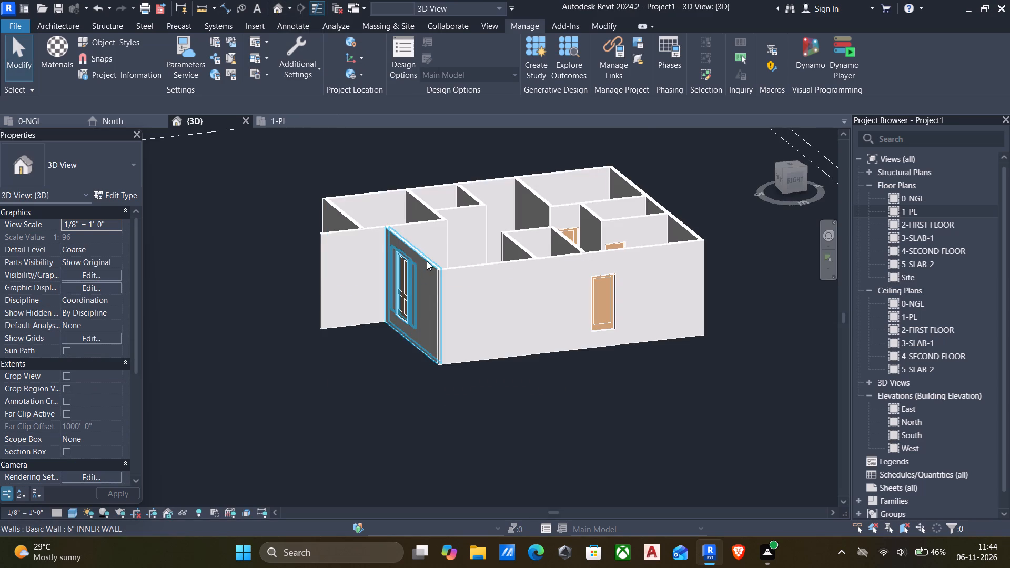
{"action": "scroll", "coordinate": [431, 280], "scroll_direction": "down", "scroll_amount": 2}
{"action": "middle_click_drag", "start_coordinate": [424, 283], "coordinate": [646, 319], "text": "shift"}
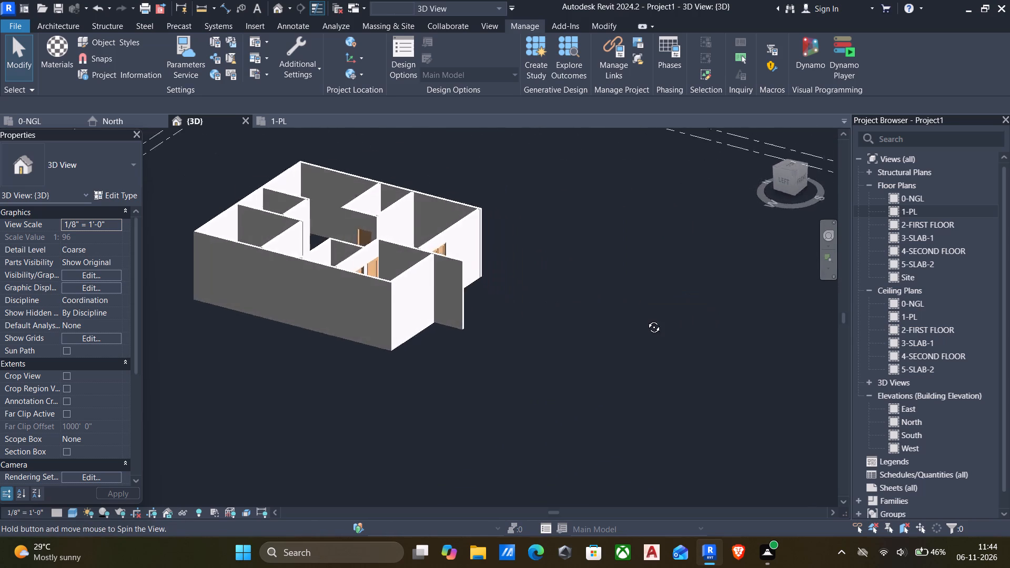
{"action": "middle_click_drag", "start_coordinate": [646, 319], "coordinate": [634, 338], "text": "shift"}
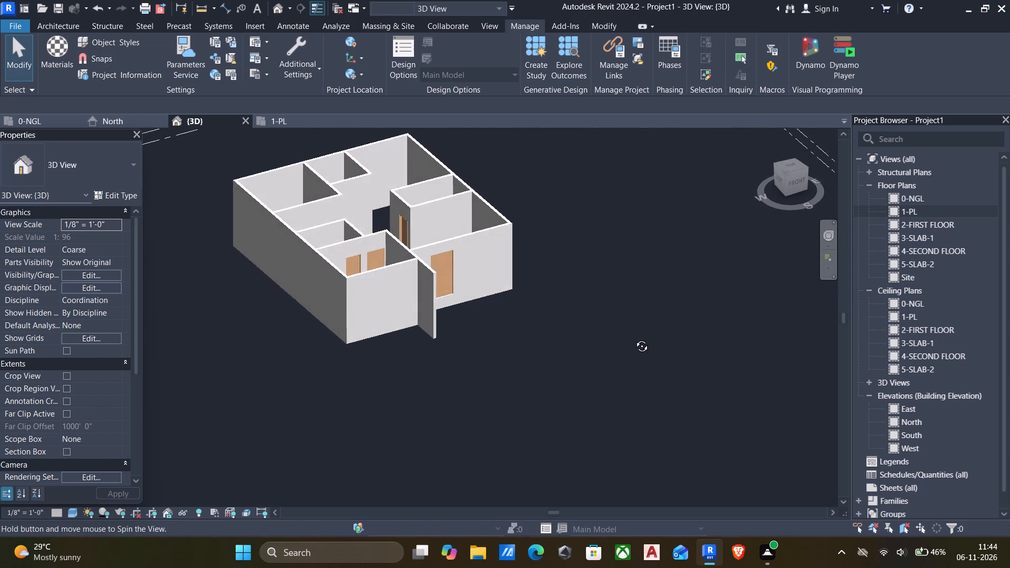
Examine the placed doors in the 3D view from the remaining sides of the building.
{"action": "middle_click_drag", "start_coordinate": [634, 338], "coordinate": [532, 413], "text": "shift"}
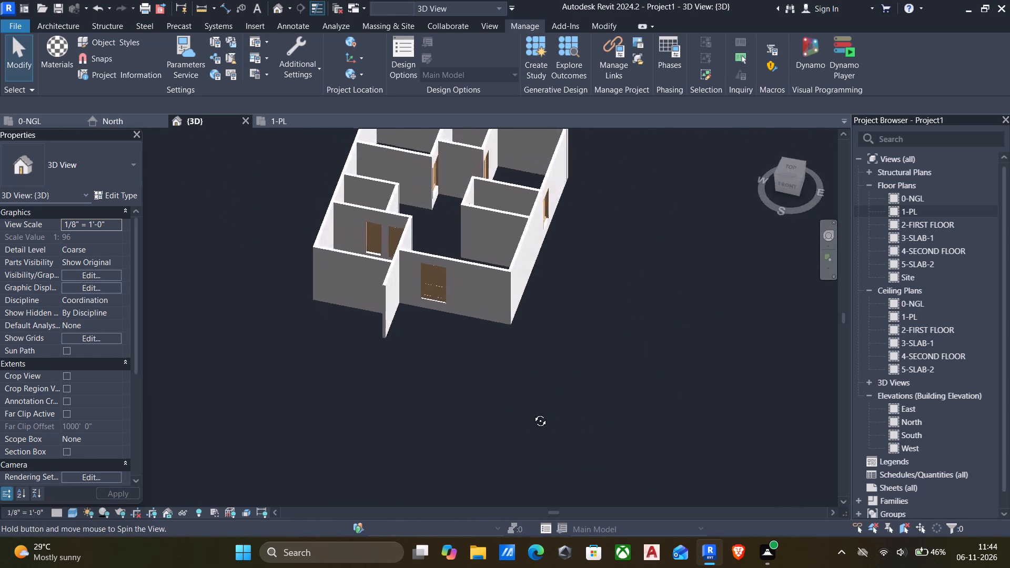
{"action": "middle_click_drag", "start_coordinate": [532, 413], "coordinate": [353, 374], "text": "shift"}
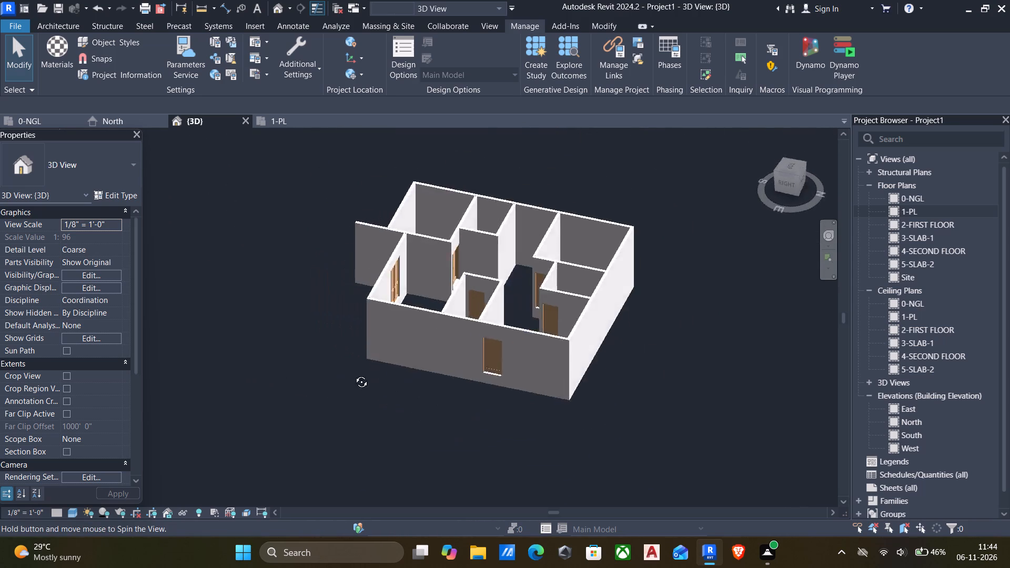
{"action": "middle_click_drag", "start_coordinate": [353, 374], "coordinate": [411, 369], "text": "shift"}
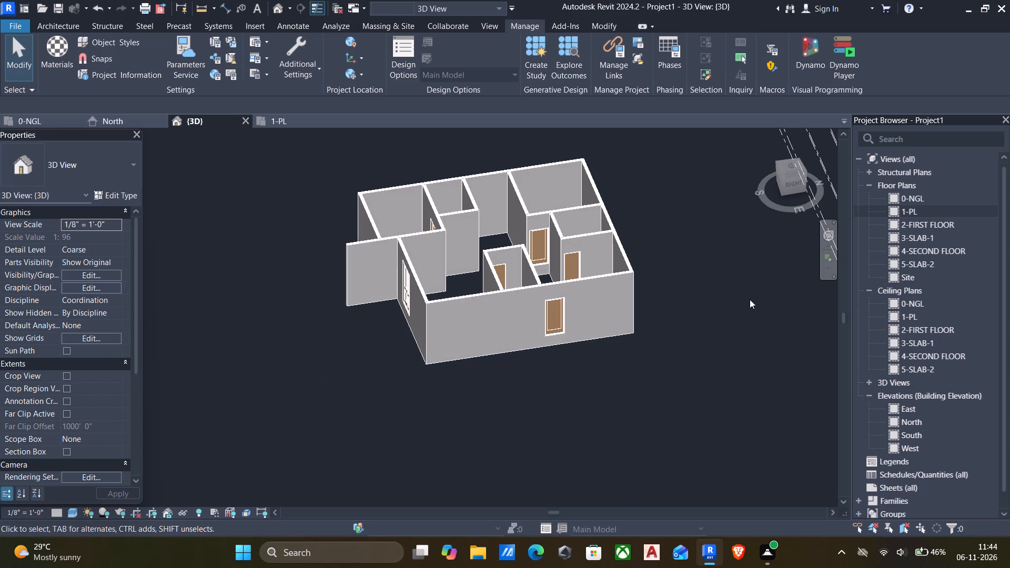
Start a floor on the 1-PL plan and duplicate the Generic - 12" floor type as 6" floor.
{"action": "double_click", "coordinate": [890, 209]}
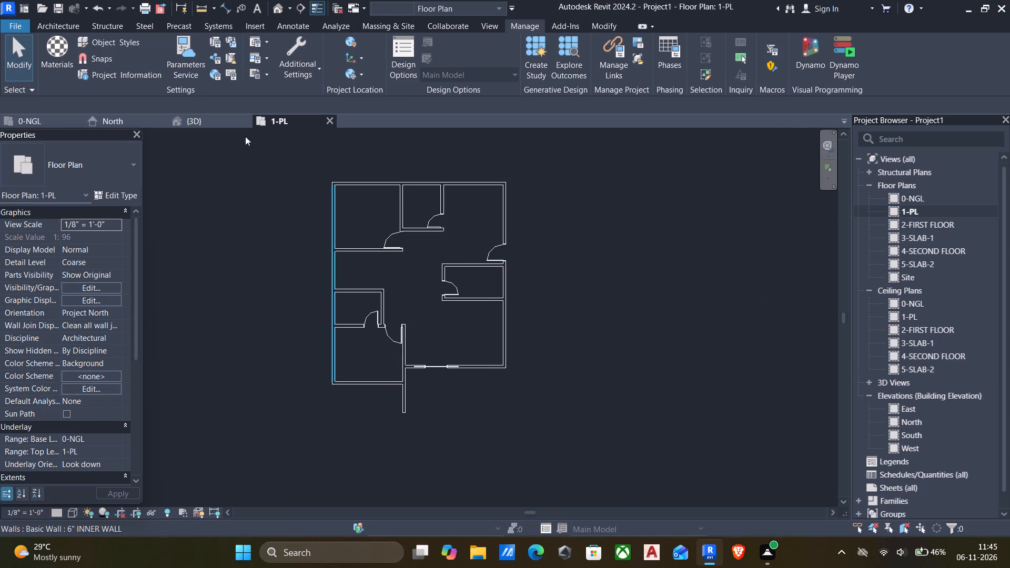
{"action": "left_click", "coordinate": [56, 24]}
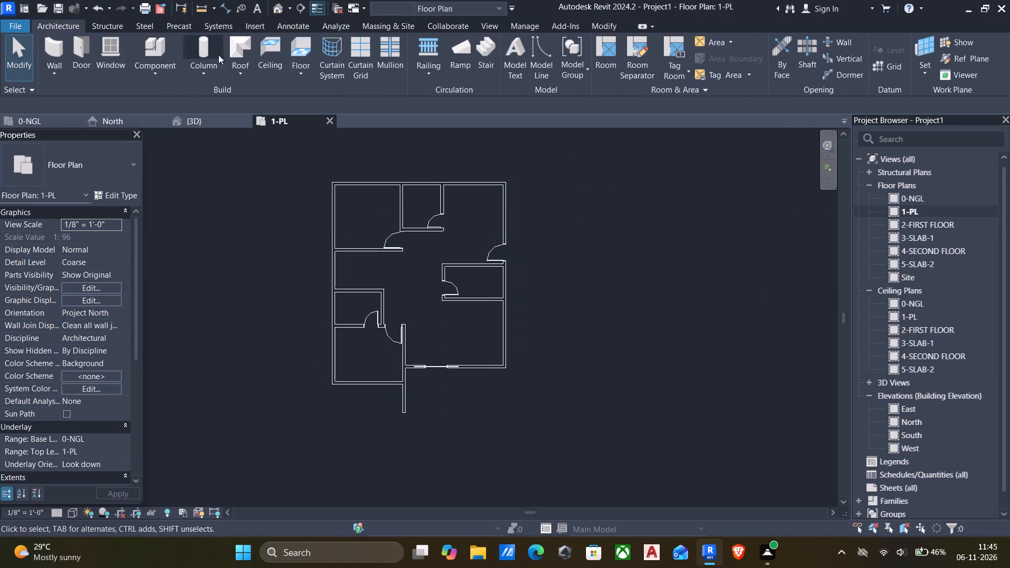
{"action": "left_click", "coordinate": [296, 50]}
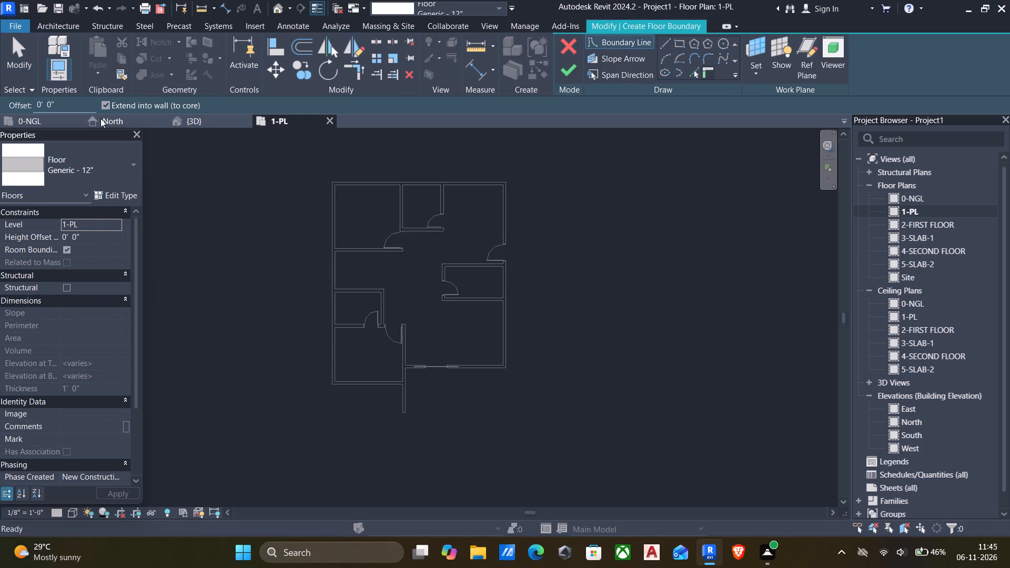
{"action": "left_click", "coordinate": [114, 190]}
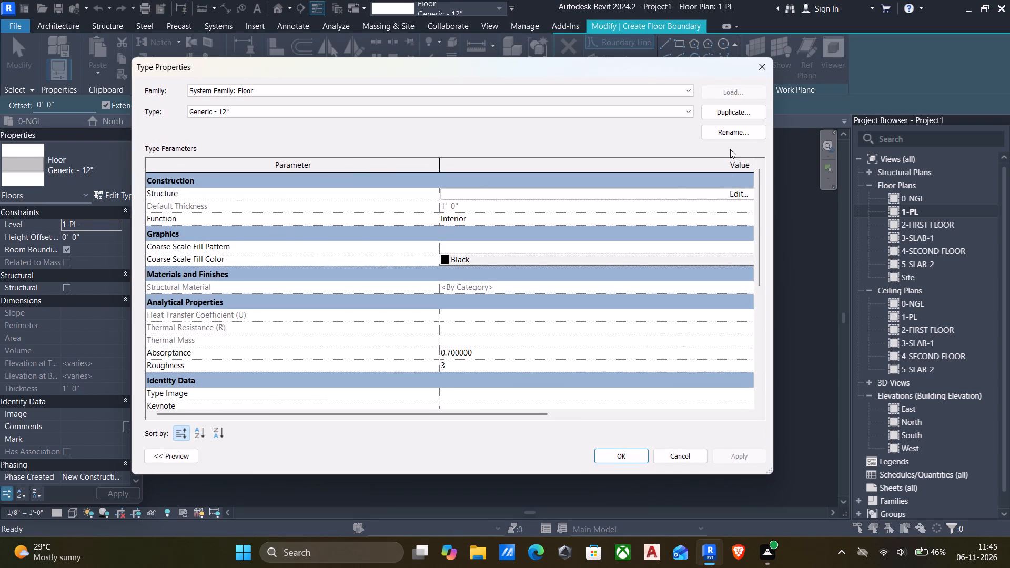
{"action": "left_click", "coordinate": [726, 107]}
{"action": "key", "text": "BackSpace"}
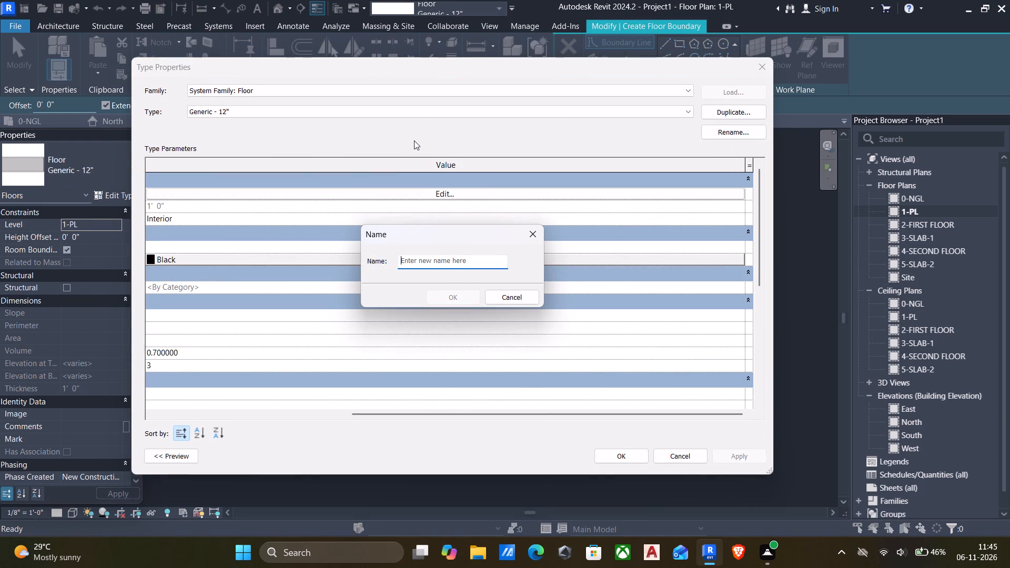
{"action": "key", "text": "6"}
{"action": "key", "text": "shift+quotedbl"}
{"action": "key", "text": "space"}
{"action": "type", "text": "floor"}
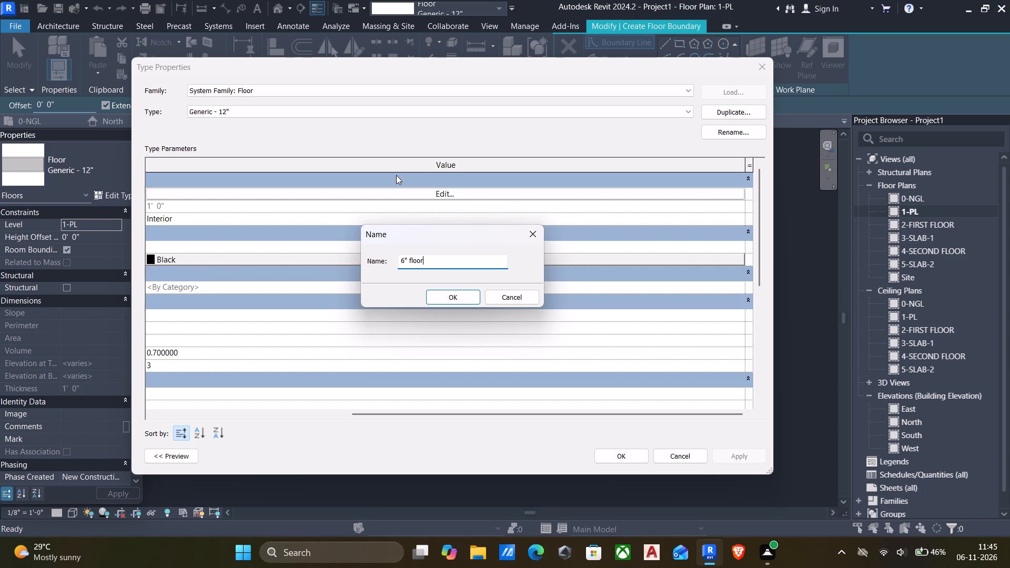
{"action": "left_click", "coordinate": [454, 297]}
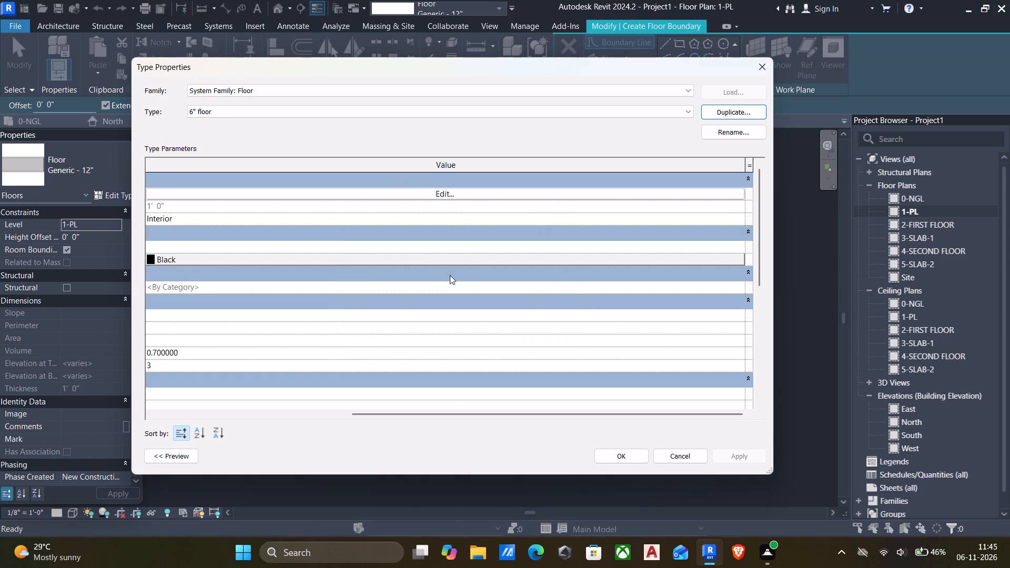
Set the 6" floor type's structure layer to 6" thick with the 00-9" MAIN WALL material and apply the type.
{"action": "left_click", "coordinate": [455, 190]}
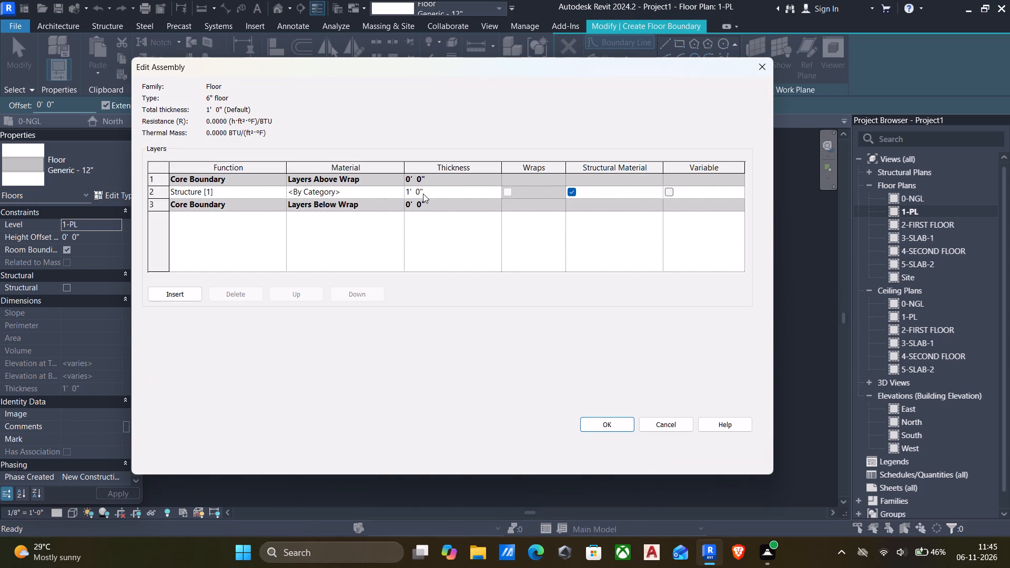
{"action": "left_click", "coordinate": [432, 194]}
{"action": "type", "text": "6\""}
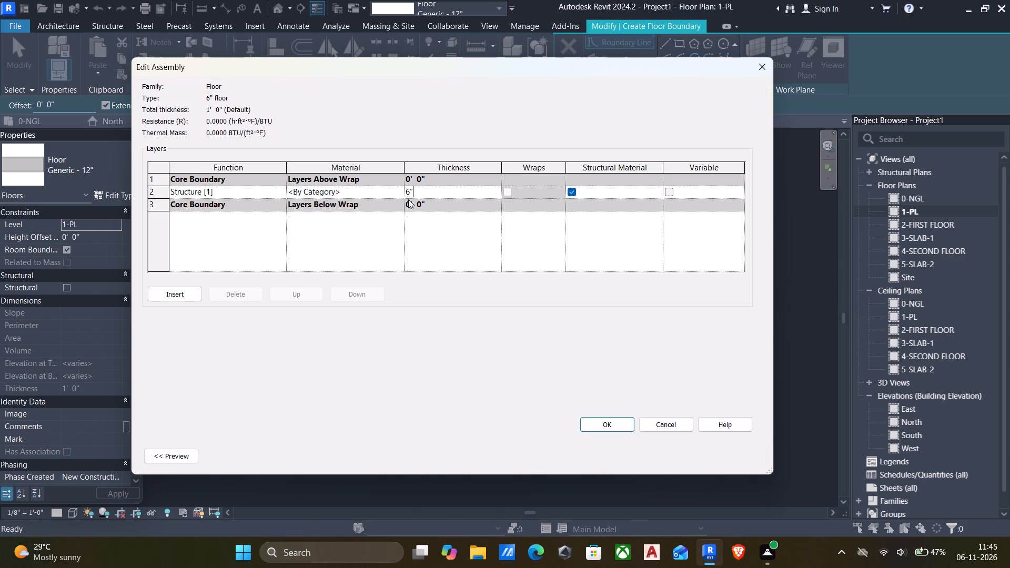
{"action": "key", "text": "Return"}
{"action": "left_click", "coordinate": [399, 191]}
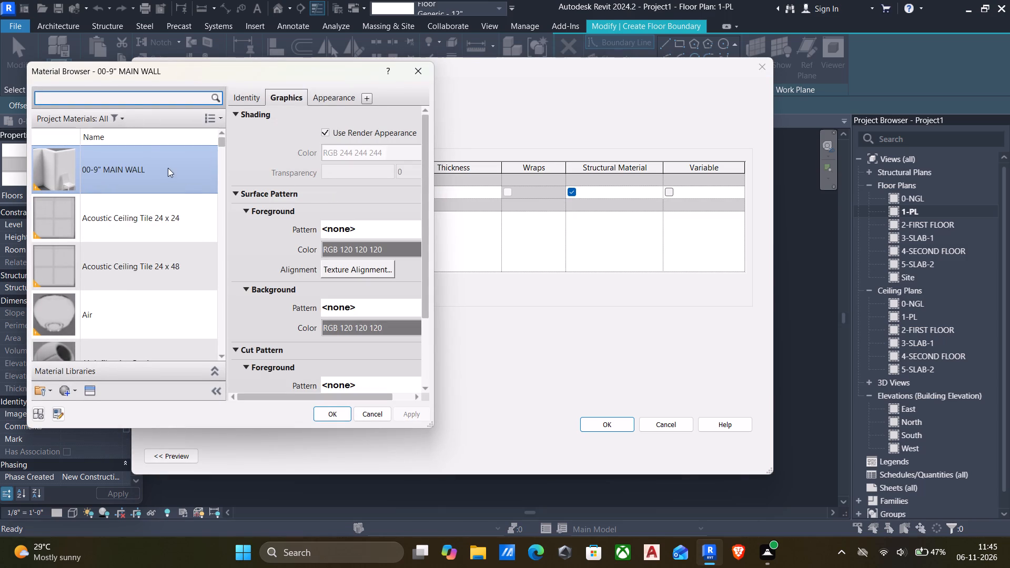
{"action": "left_click", "coordinate": [338, 413]}
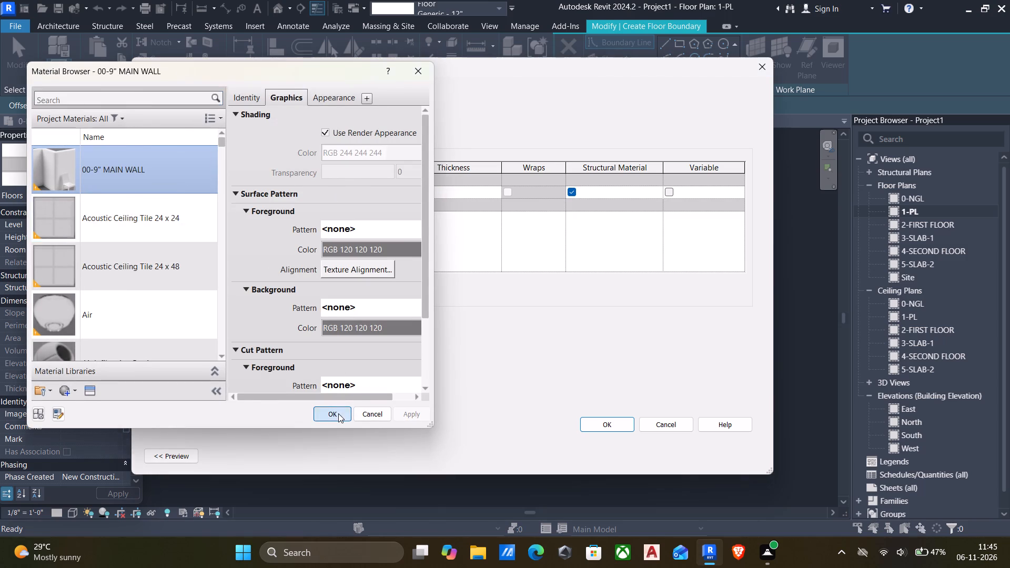
{"action": "left_click", "coordinate": [598, 421]}
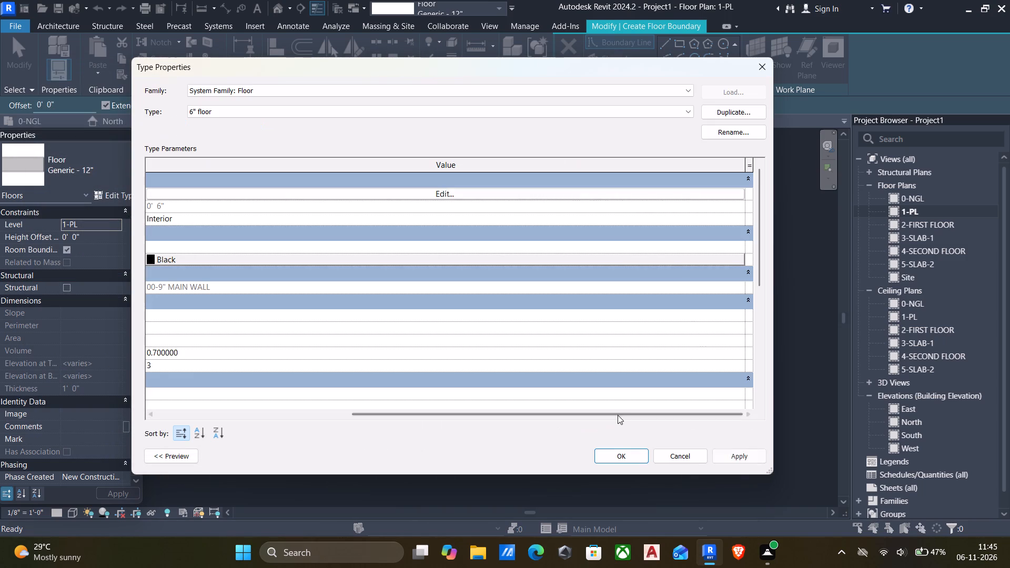
{"action": "left_click", "coordinate": [738, 451]}
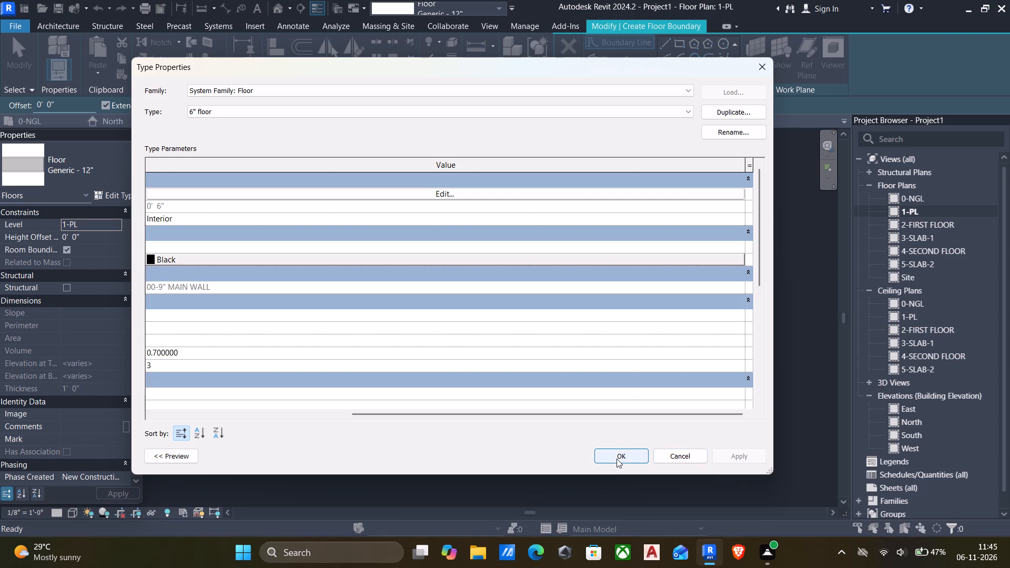
{"action": "left_click", "coordinate": [617, 458]}
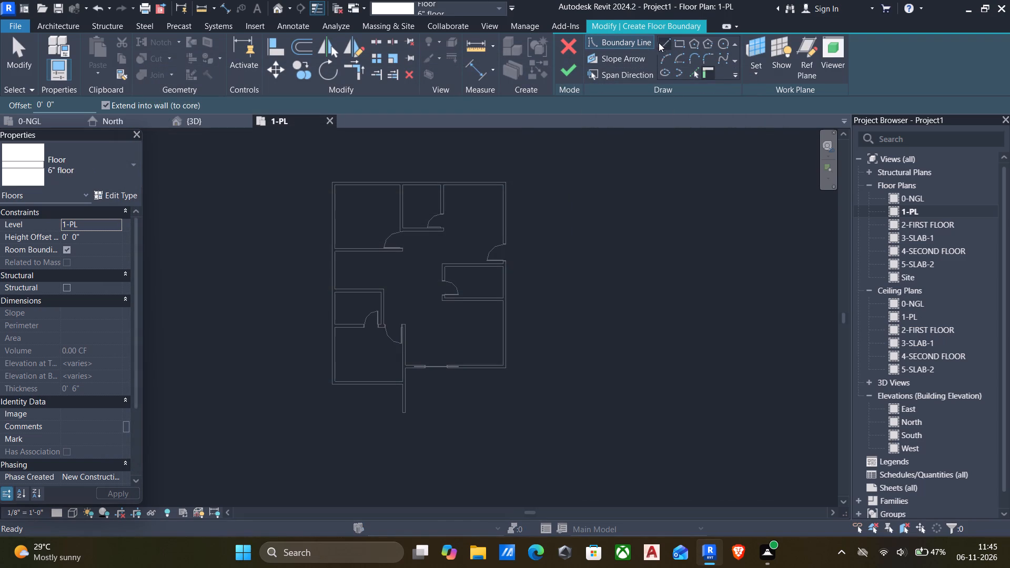
Draw straight floor boundary lines along the inner faces of the building's top and right walls, ending at the bottom-right inner corner.
{"action": "left_click", "coordinate": [663, 44]}
{"action": "scroll", "coordinate": [435, 178], "scroll_direction": "up", "scroll_amount": 4}
{"action": "scroll", "coordinate": [320, 190], "scroll_direction": "up", "scroll_amount": 5}
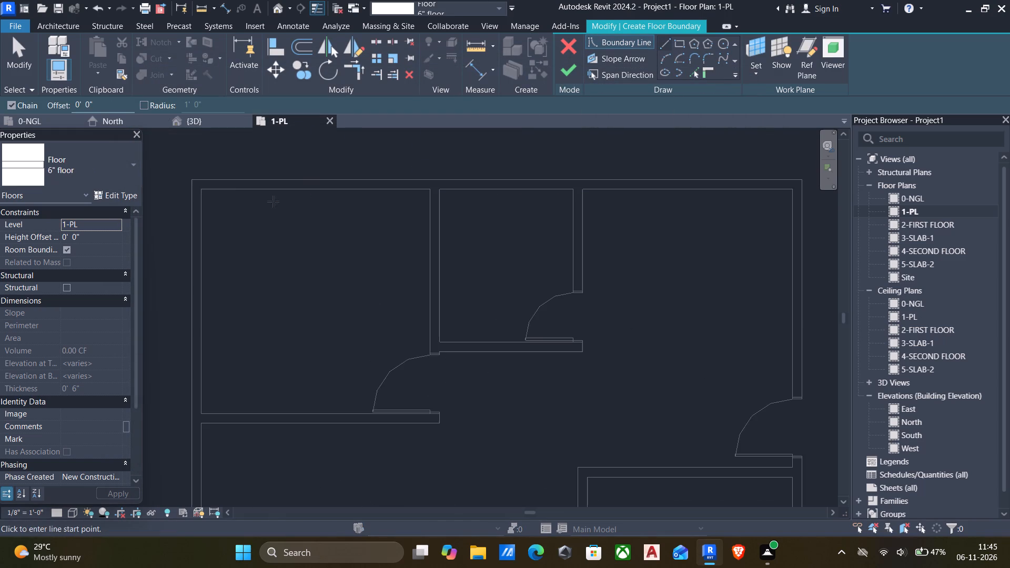
{"action": "left_click", "coordinate": [204, 191]}
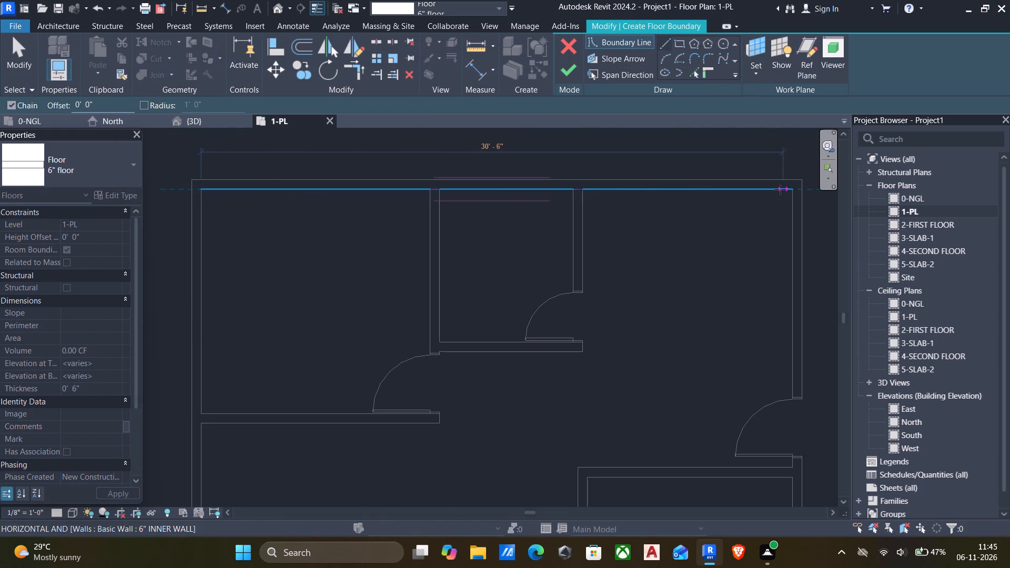
{"action": "left_click", "coordinate": [793, 189]}
{"action": "scroll", "coordinate": [792, 219], "scroll_direction": "down", "scroll_amount": 5}
{"action": "scroll", "coordinate": [788, 485], "scroll_direction": "down", "scroll_amount": 1}
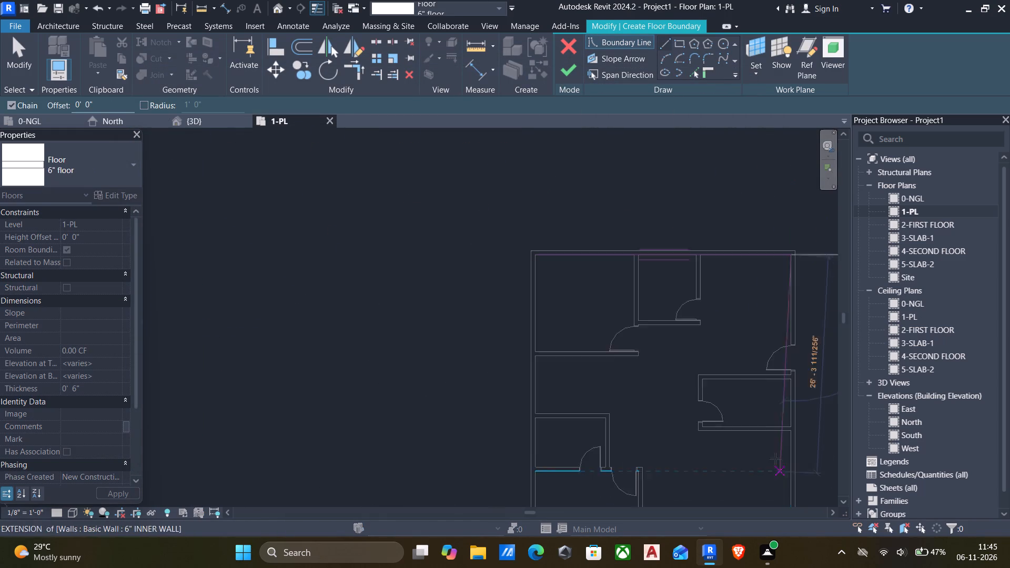
{"action": "middle_click_drag", "start_coordinate": [771, 442], "coordinate": [701, 297]}
{"action": "scroll", "coordinate": [715, 405], "scroll_direction": "up", "scroll_amount": 5}
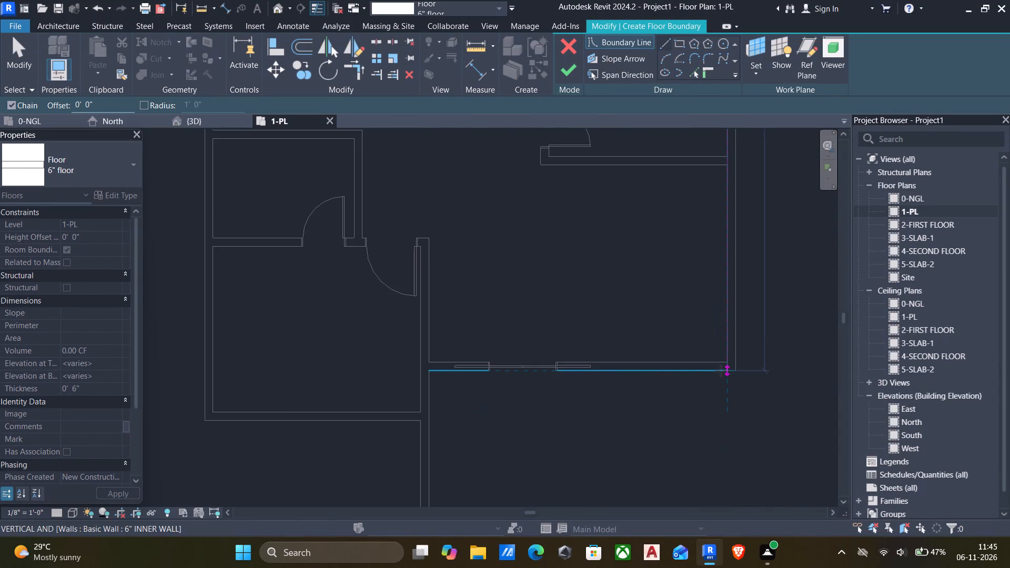
{"action": "scroll", "coordinate": [721, 370], "scroll_direction": "up", "scroll_amount": 4}
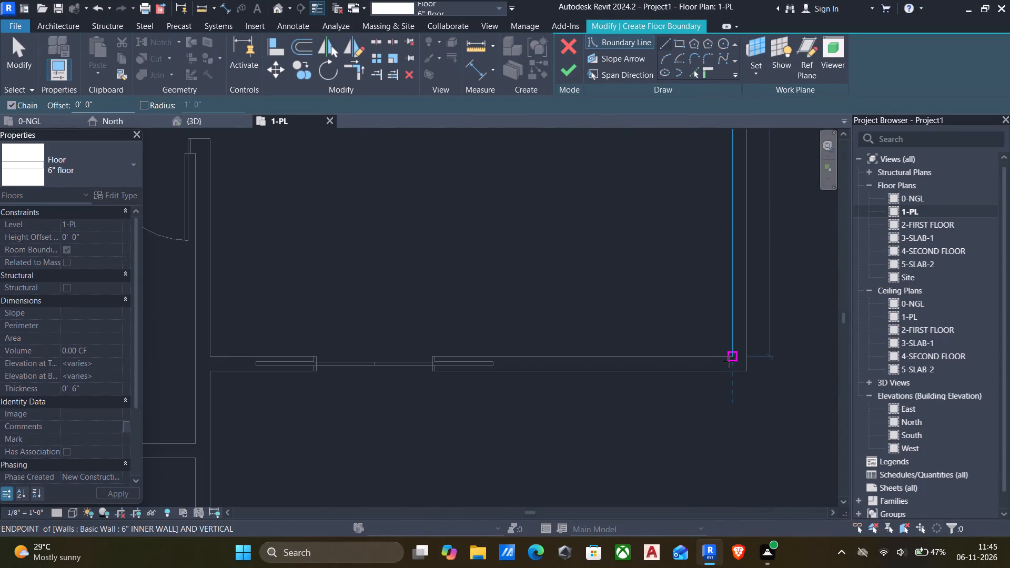
{"action": "left_click", "coordinate": [729, 361]}
{"action": "scroll", "coordinate": [729, 361], "scroll_direction": "down", "scroll_amount": 5}
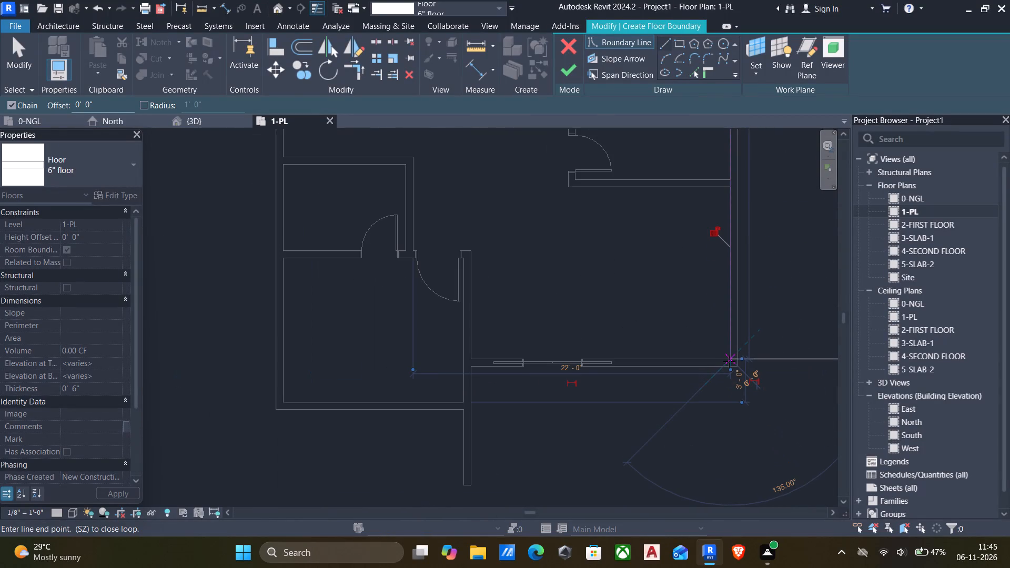
{"action": "key", "text": "Escape"}
Draw boundary lines from the top-left inner corner down the left wall and about 13' along the bottom-left room's bottom wall.
{"action": "scroll", "coordinate": [729, 362], "scroll_direction": "down", "scroll_amount": 6}
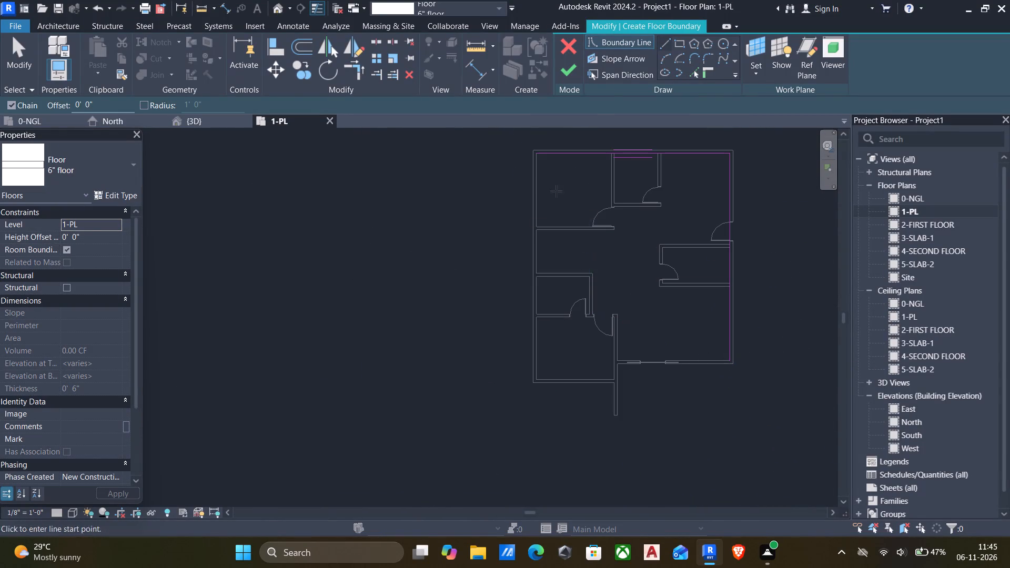
{"action": "scroll", "coordinate": [529, 140], "scroll_direction": "up", "scroll_amount": 8}
{"action": "left_click", "coordinate": [545, 166]}
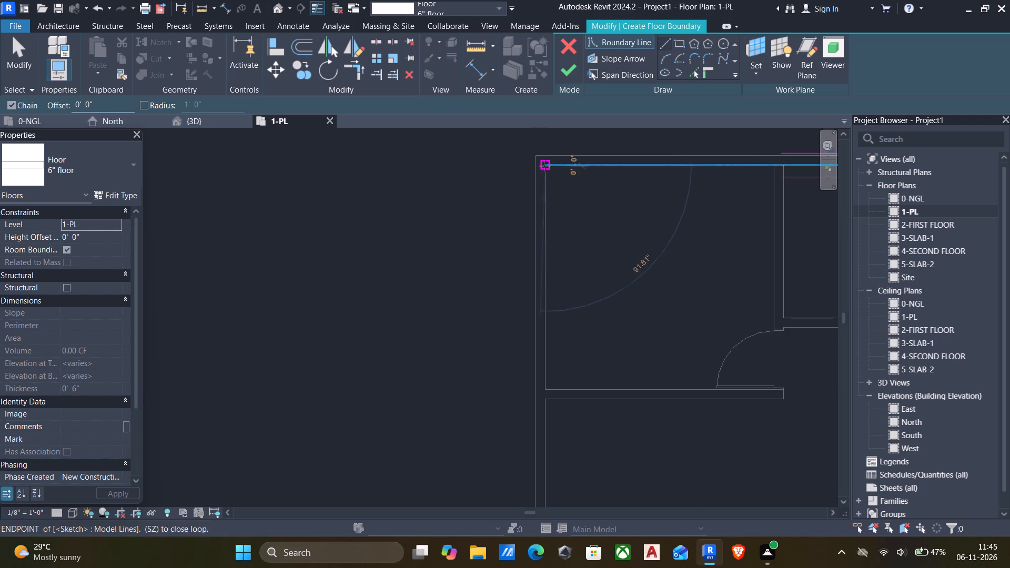
{"action": "scroll", "coordinate": [539, 202], "scroll_direction": "down", "scroll_amount": 7}
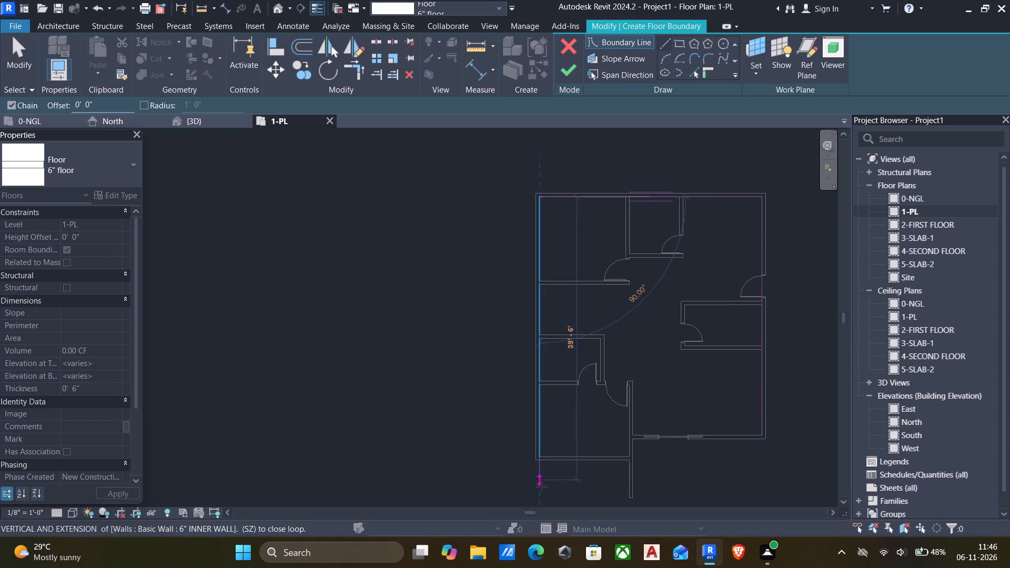
{"action": "scroll", "coordinate": [540, 460], "scroll_direction": "up", "scroll_amount": 5}
{"action": "left_click", "coordinate": [539, 451]}
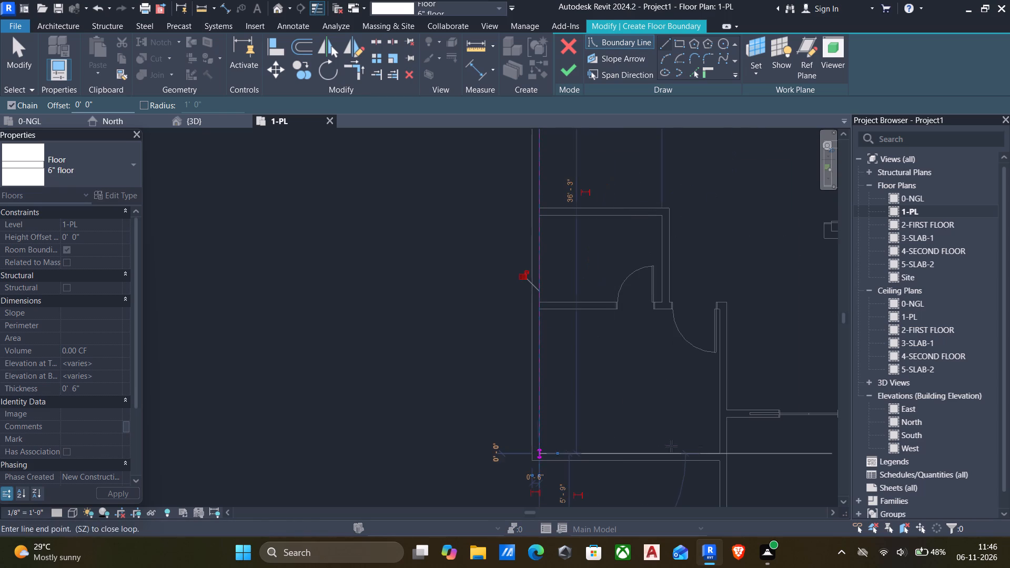
{"action": "left_click", "coordinate": [728, 454]}
Continue the boundary down the projecting wall's right face, 15'-6" across, and 6'-0" up to the inner face of the large room's bottom wall.
{"action": "scroll", "coordinate": [724, 469], "scroll_direction": "down", "scroll_amount": 6}
{"action": "middle_click_drag", "start_coordinate": [717, 471], "coordinate": [691, 384]}
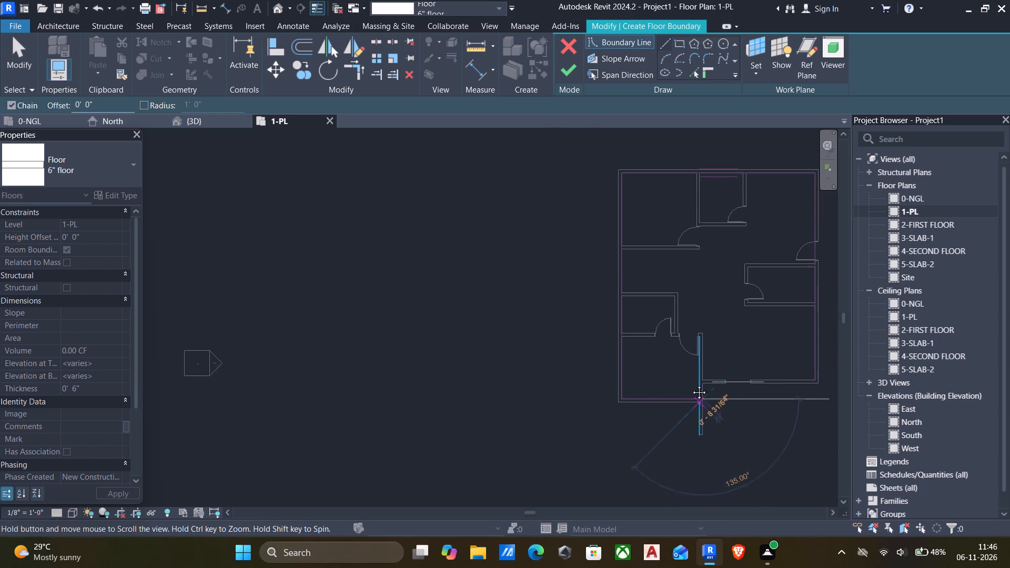
{"action": "middle_click_drag", "start_coordinate": [691, 384], "coordinate": [681, 350]}
{"action": "middle_click_drag", "start_coordinate": [680, 380], "coordinate": [577, 429]}
{"action": "scroll", "coordinate": [587, 420], "scroll_direction": "up", "scroll_amount": 5}
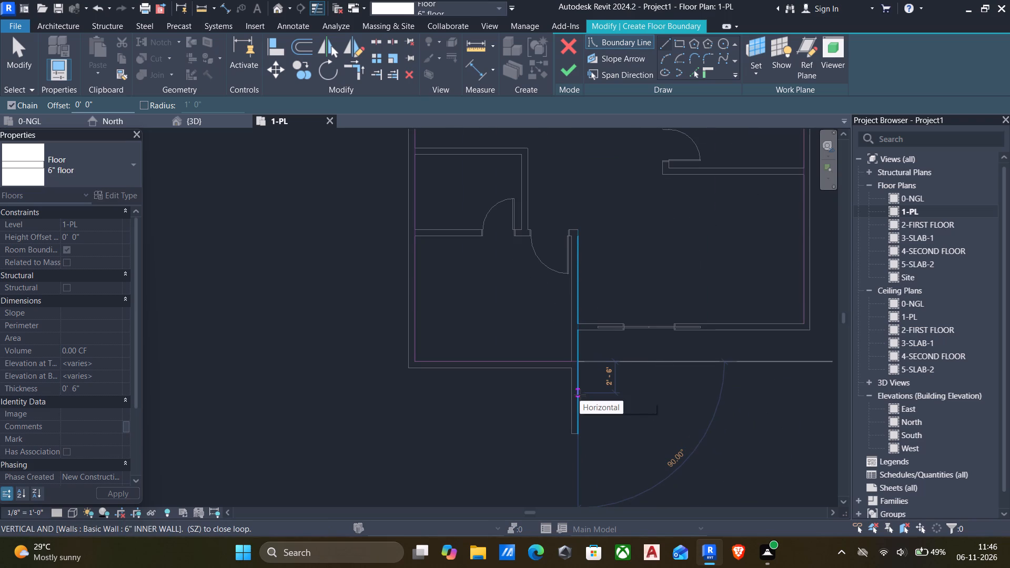
{"action": "left_click", "coordinate": [582, 401]}
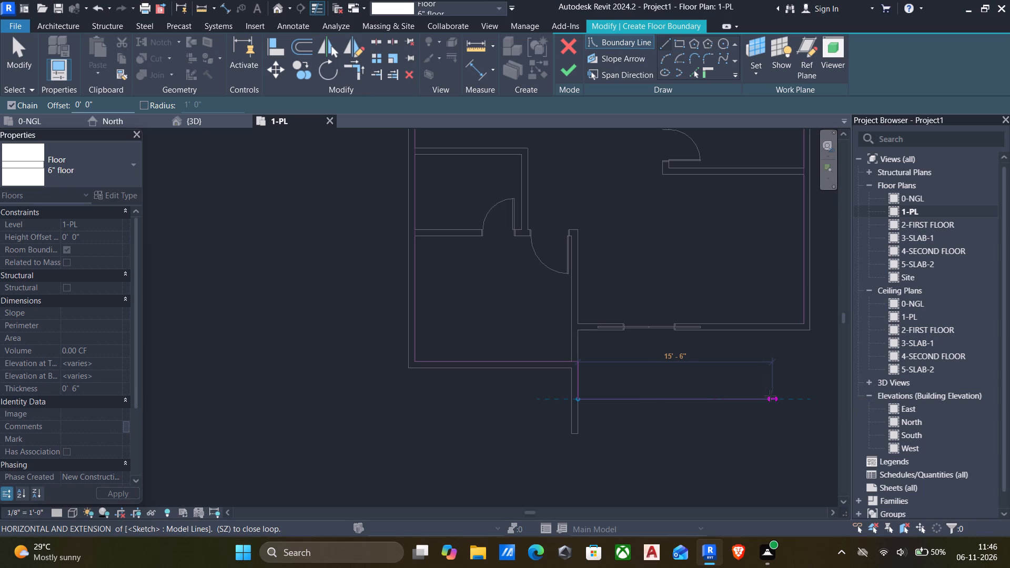
{"action": "left_click", "coordinate": [770, 396]}
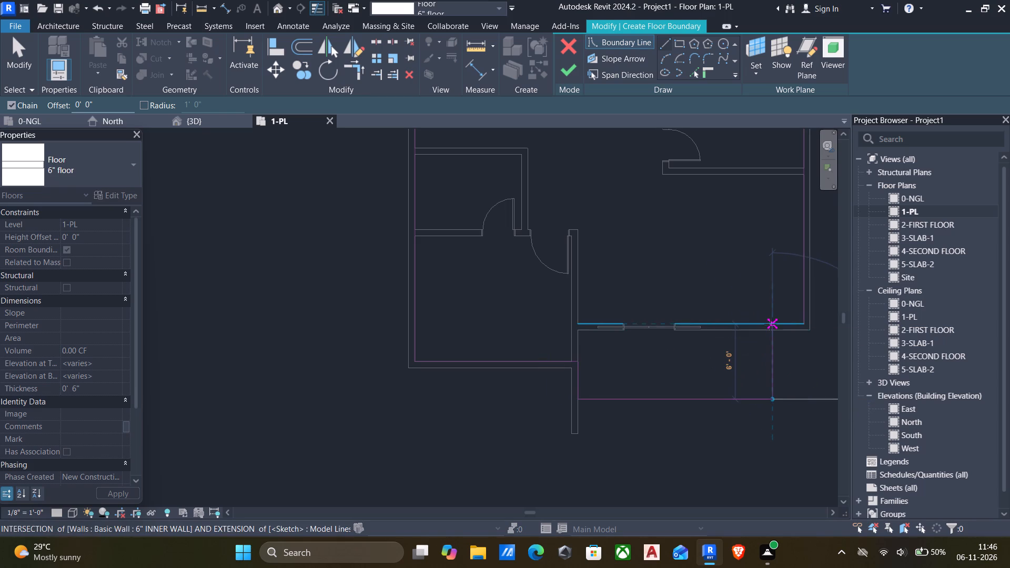
{"action": "left_click", "coordinate": [770, 324]}
{"action": "key", "text": "Escape"}
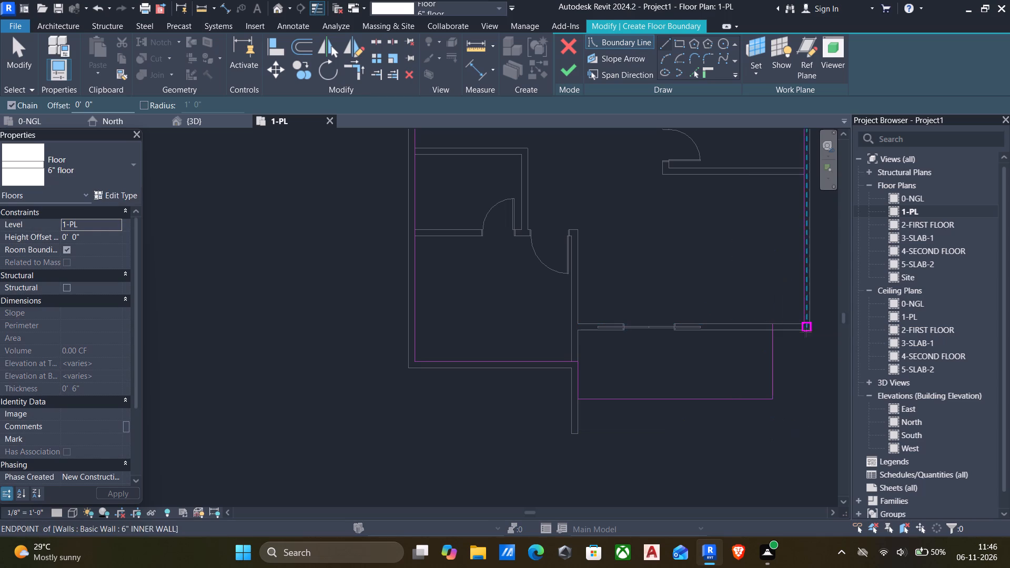
Draw a short boundary line on the bottom wall's inner face and trim it to corners with the porch edge and right wall lines.
{"action": "scroll", "coordinate": [809, 324], "scroll_direction": "up", "scroll_amount": 9}
{"action": "left_click", "coordinate": [708, 321]}
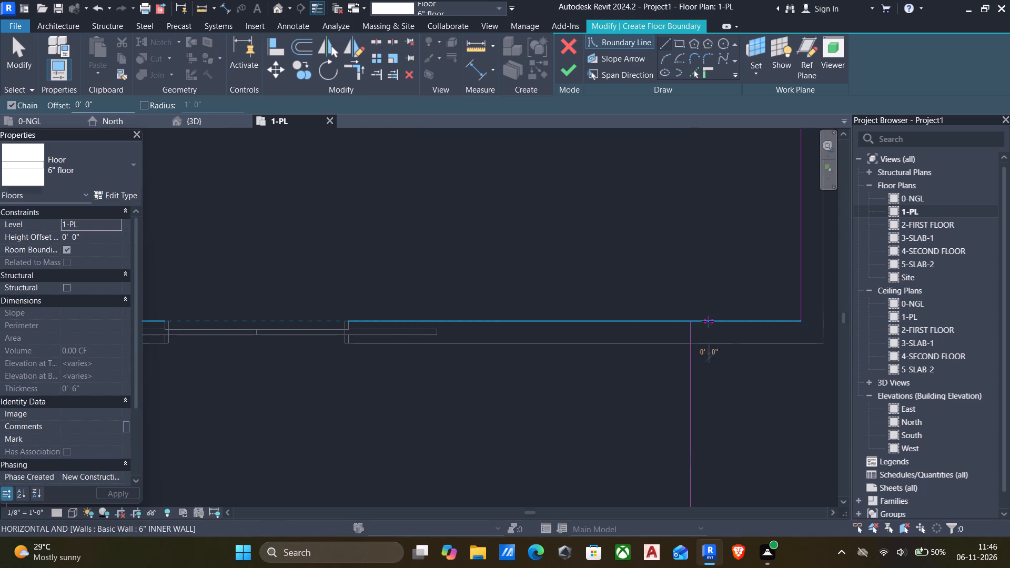
{"action": "left_click", "coordinate": [765, 323]}
{"action": "key", "text": "Escape"}
{"action": "key", "text": "t"}
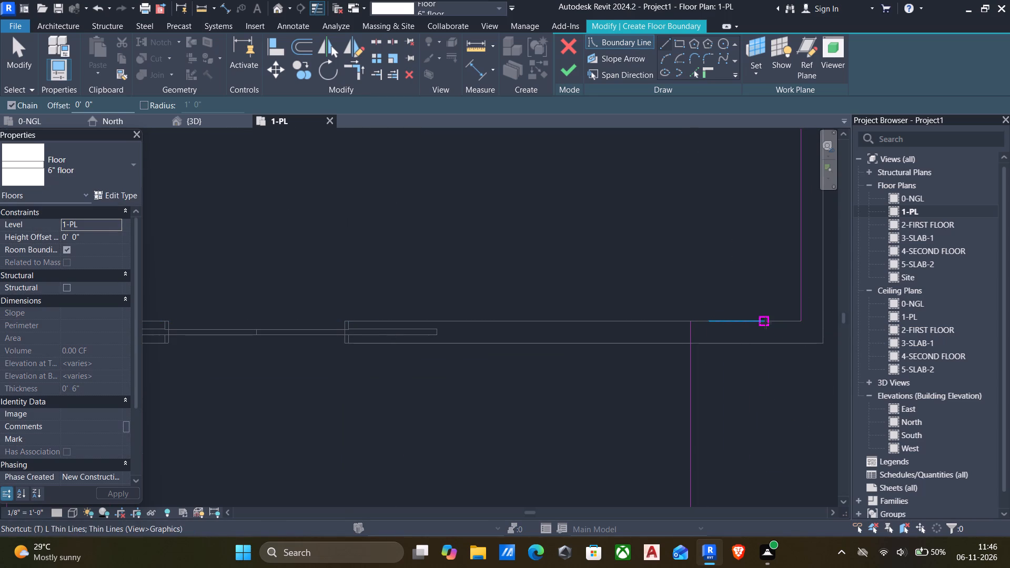
{"action": "key", "text": "r"}
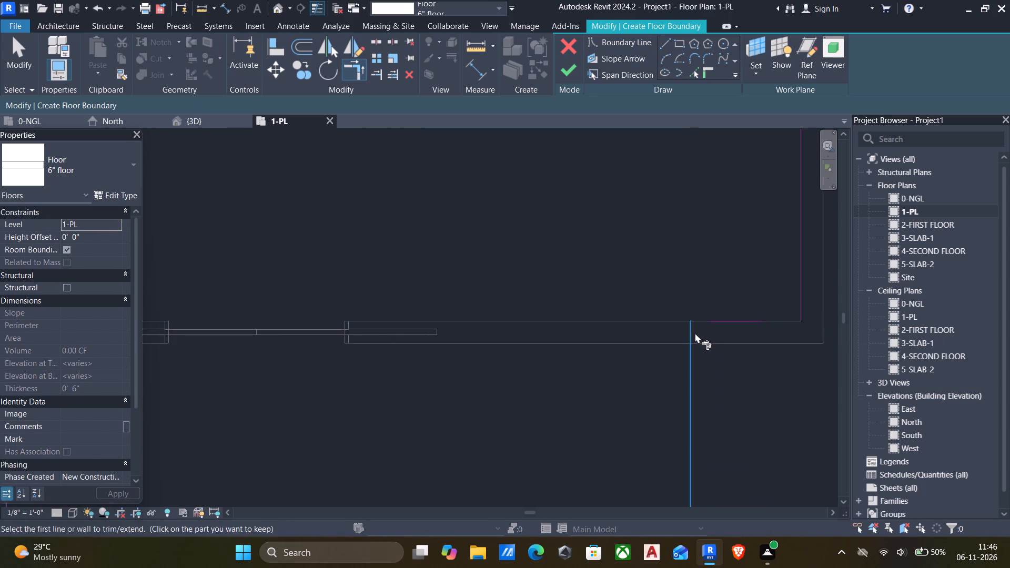
{"action": "left_click", "coordinate": [690, 332]}
{"action": "left_click", "coordinate": [745, 322]}
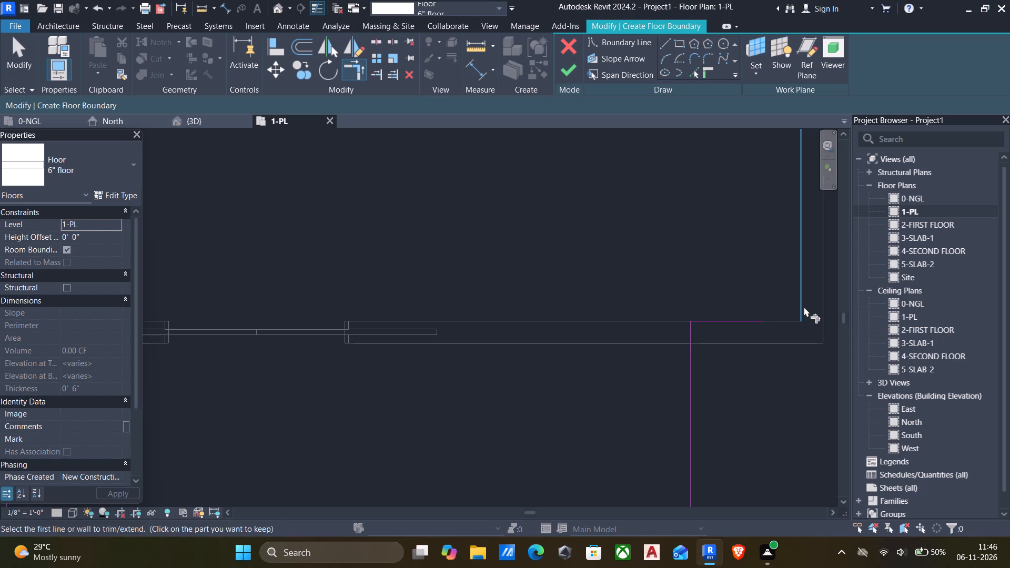
{"action": "left_click", "coordinate": [804, 307]}
{"action": "left_click", "coordinate": [756, 324]}
Finish the closed boundary sketch to create the 6" floor on level 1-PL.
{"action": "scroll", "coordinate": [754, 327], "scroll_direction": "down", "scroll_amount": 7}
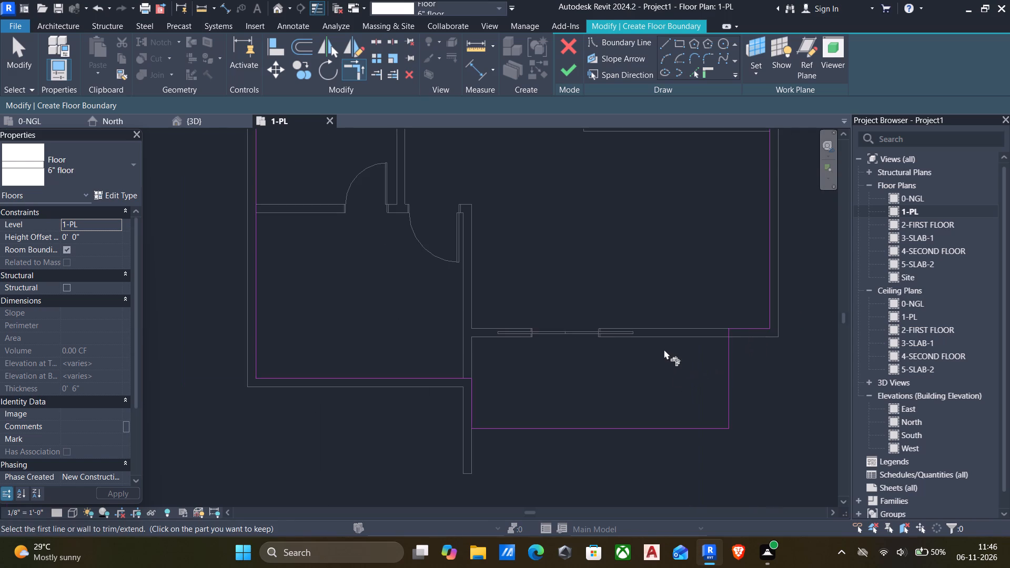
{"action": "scroll", "coordinate": [664, 349], "scroll_direction": "down", "scroll_amount": 3}
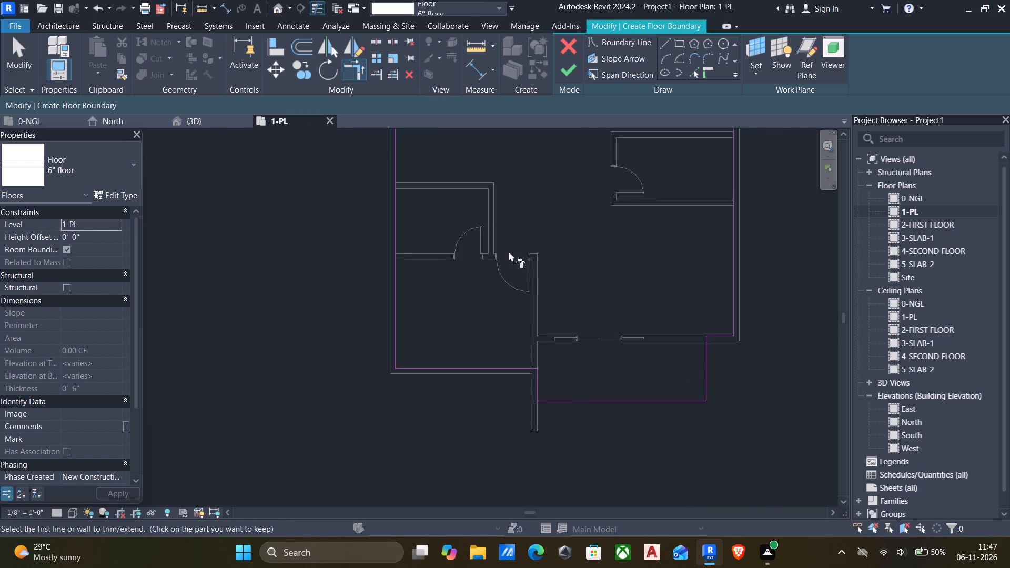
{"action": "scroll", "coordinate": [550, 269], "scroll_direction": "down", "scroll_amount": 3}
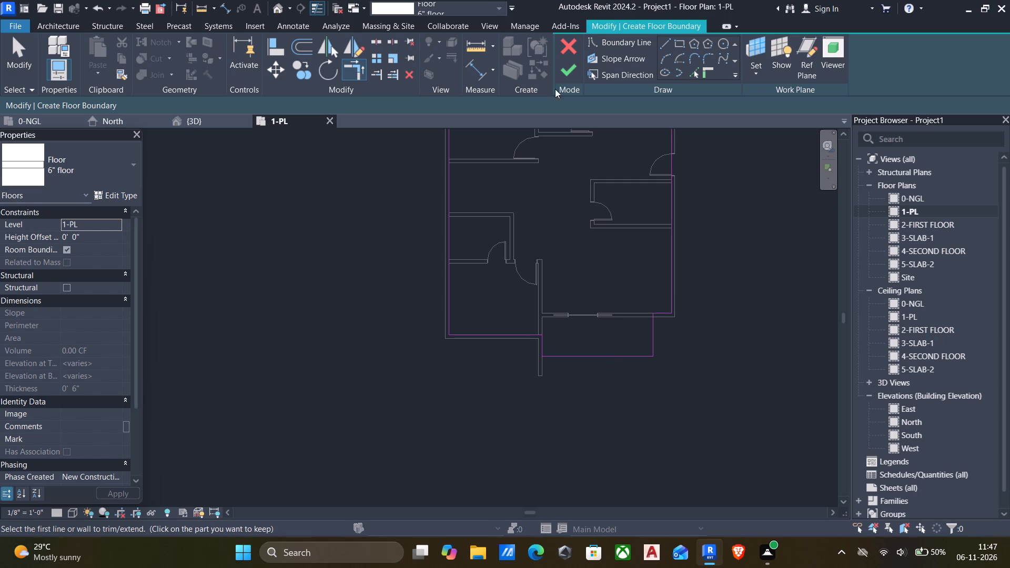
{"action": "left_click", "coordinate": [564, 74]}
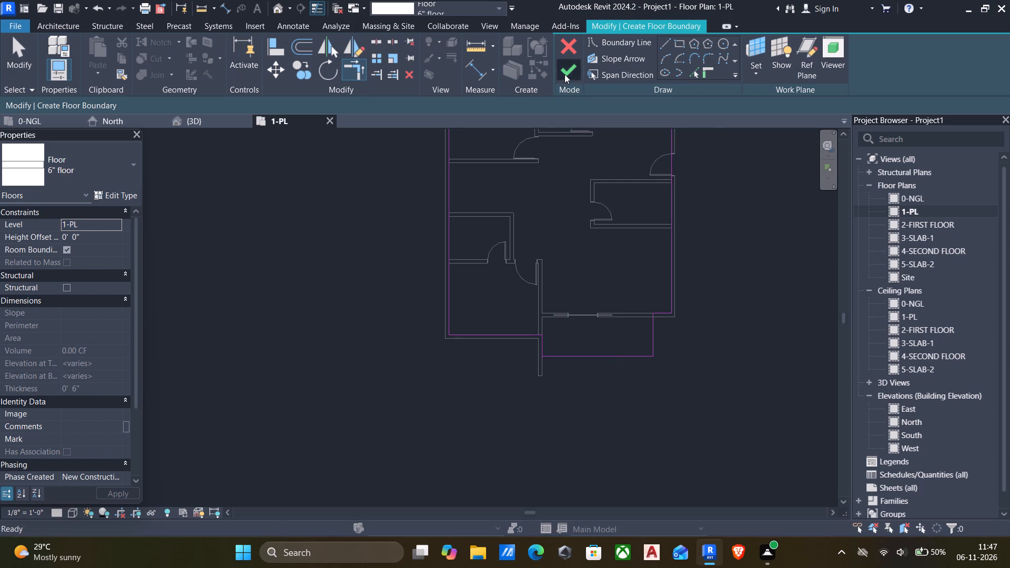
Inspect the new floor and porch slab in the 3D view and compare them with the 1-PL floor plan.
{"action": "middle_click_drag", "start_coordinate": [598, 230], "coordinate": [571, 261]}
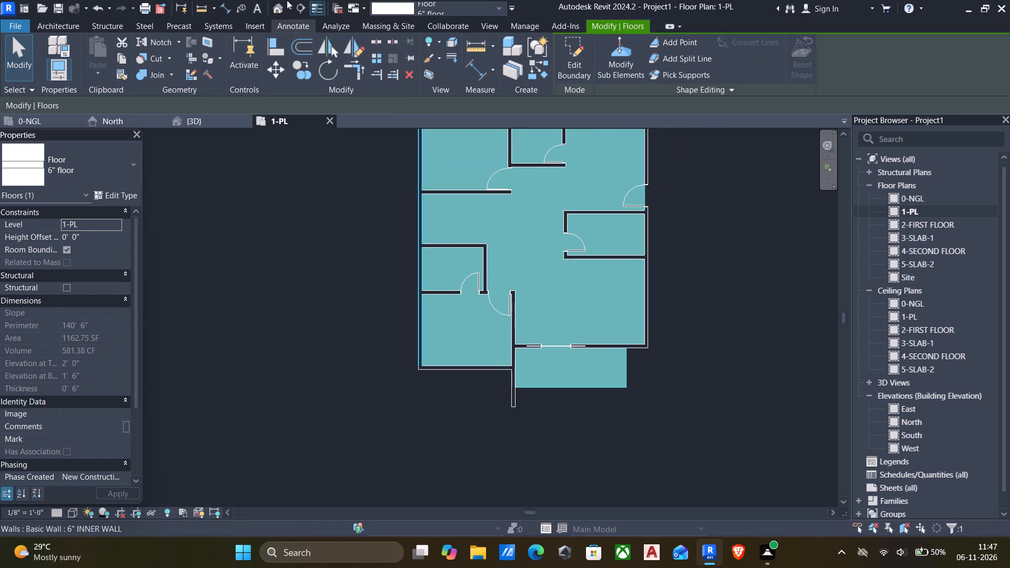
{"action": "left_click", "coordinate": [279, 9]}
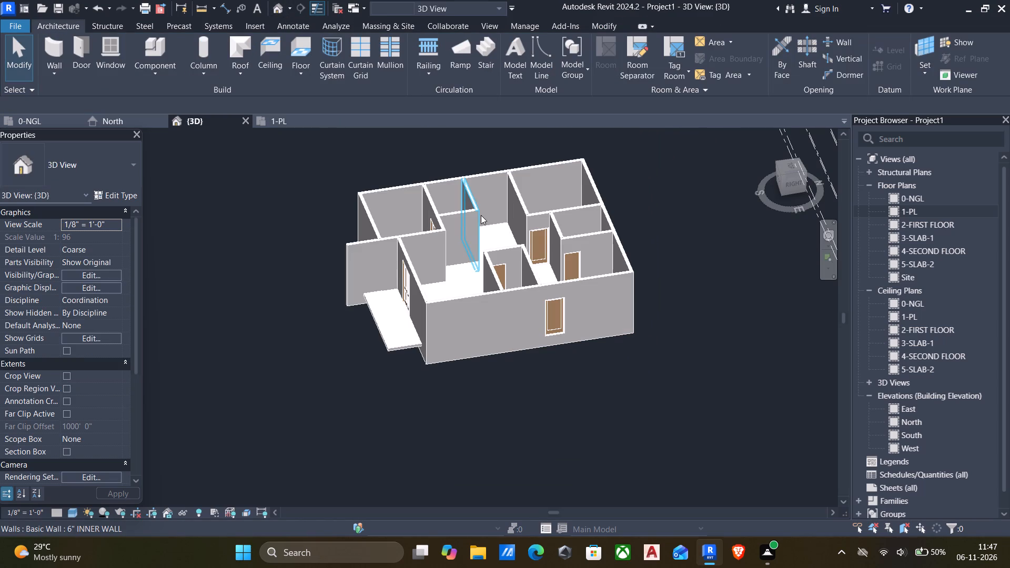
{"action": "middle_click", "coordinate": [480, 234], "text": "shift"}
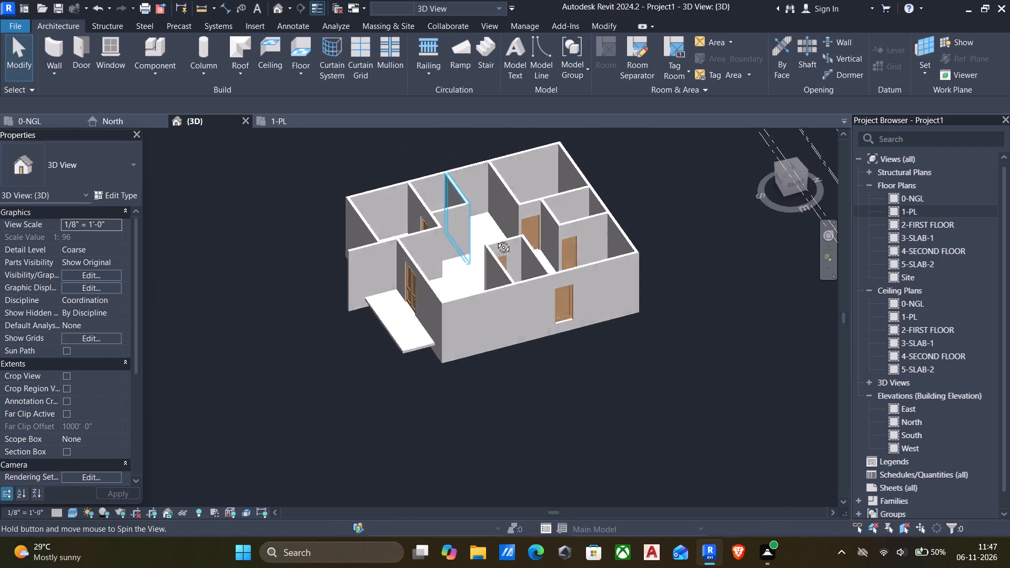
{"action": "double_click", "coordinate": [897, 208]}
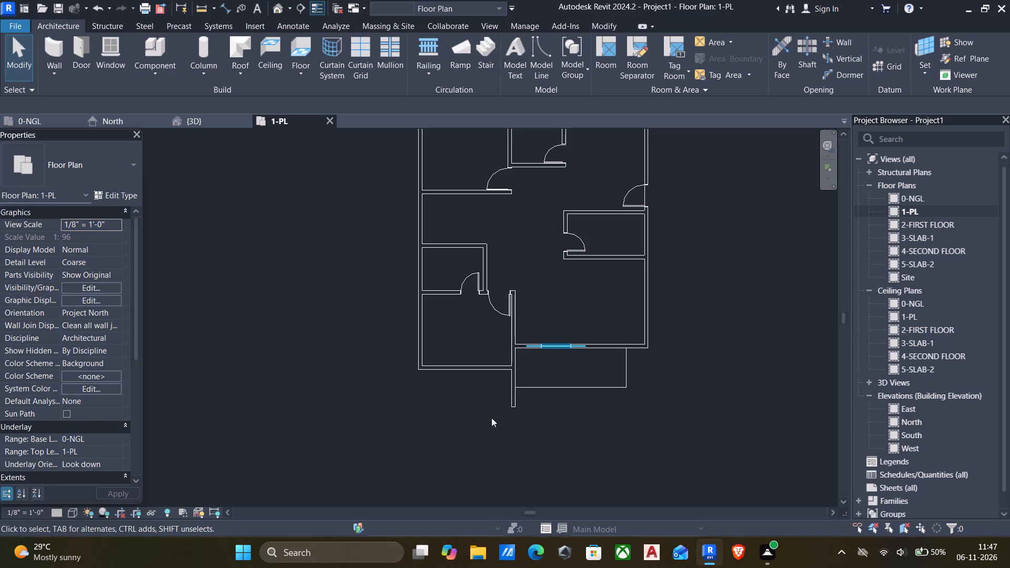
{"action": "middle_click_drag", "start_coordinate": [534, 403], "coordinate": [487, 378]}
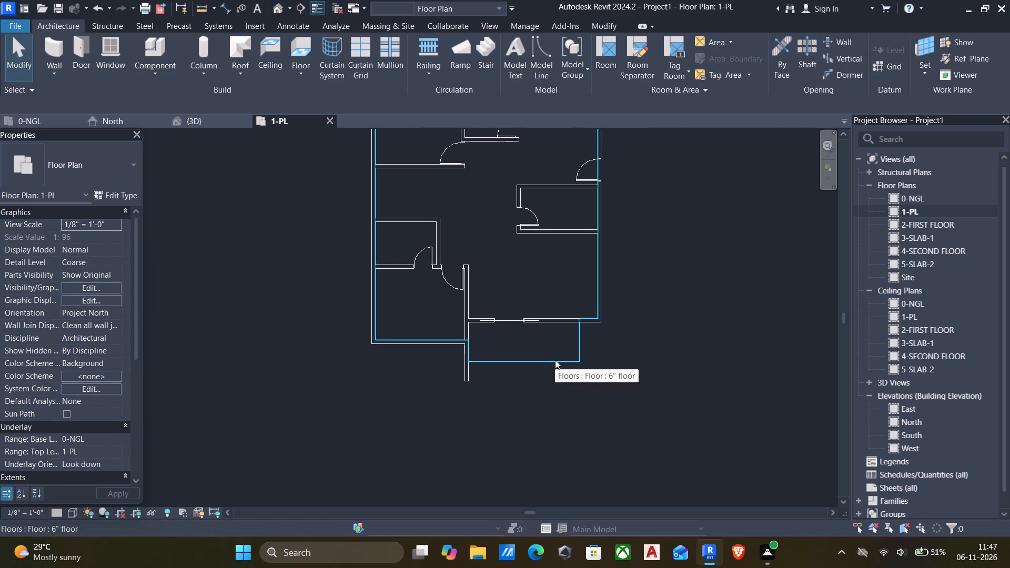
{"action": "scroll", "coordinate": [555, 360], "scroll_direction": "down", "scroll_amount": 2}
{"action": "middle_click_drag", "start_coordinate": [532, 364], "coordinate": [451, 390]}
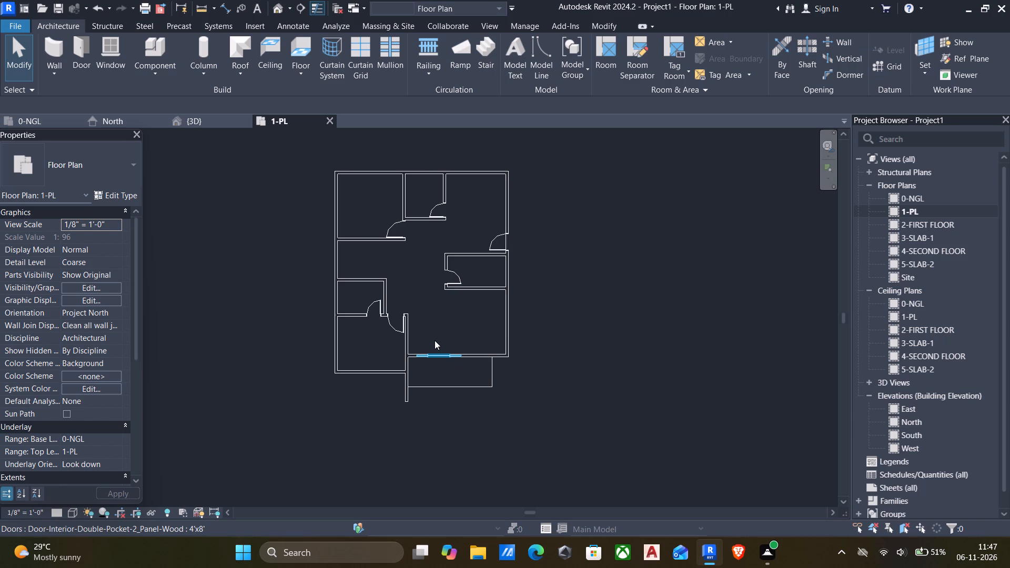
{"action": "left_click", "coordinate": [276, 8]}
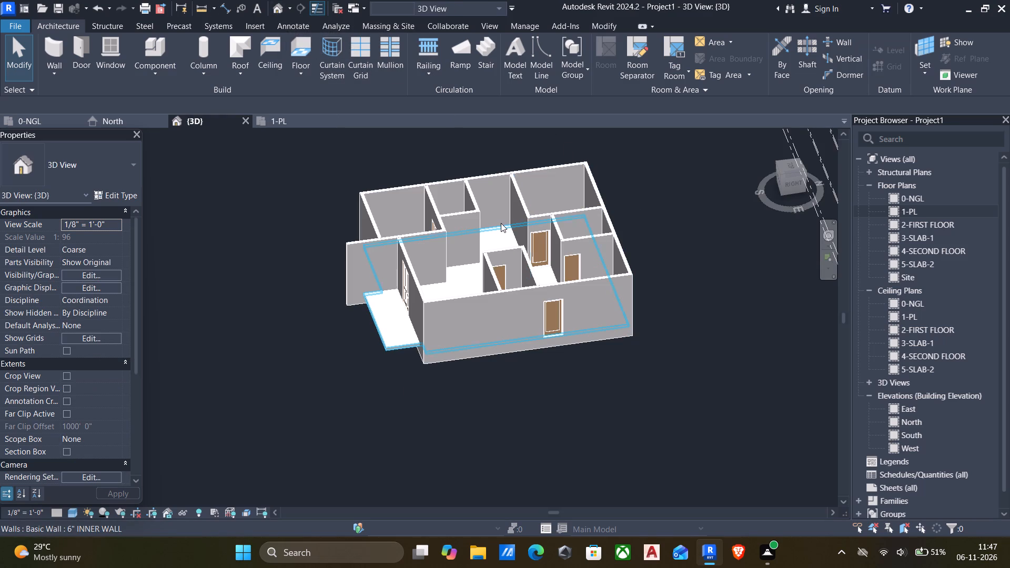
{"action": "middle_click_drag", "start_coordinate": [497, 226], "coordinate": [492, 229], "text": "shift"}
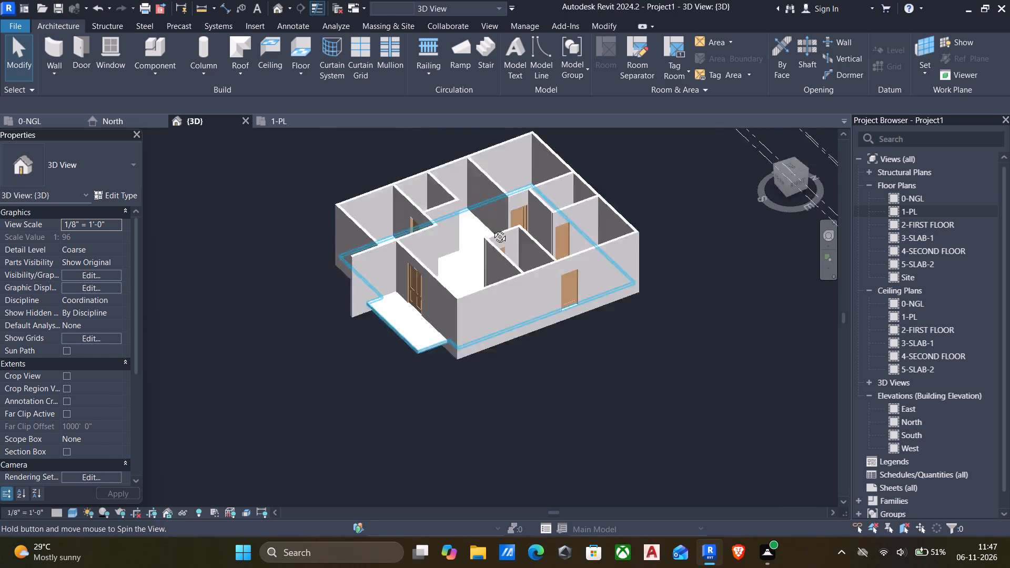
{"action": "middle_click_drag", "start_coordinate": [492, 229], "coordinate": [669, 212], "text": "shift"}
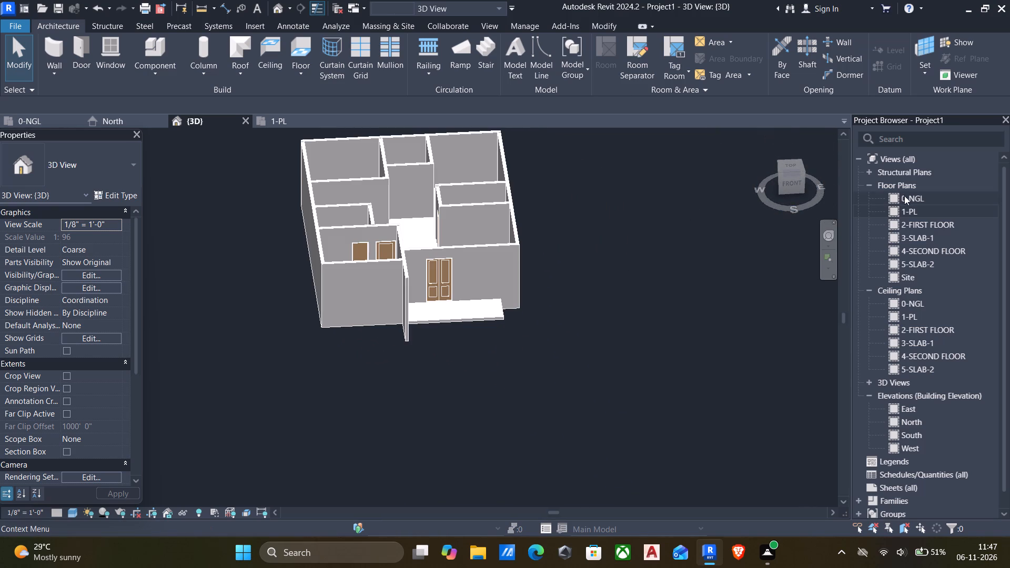
{"action": "double_click", "coordinate": [890, 209]}
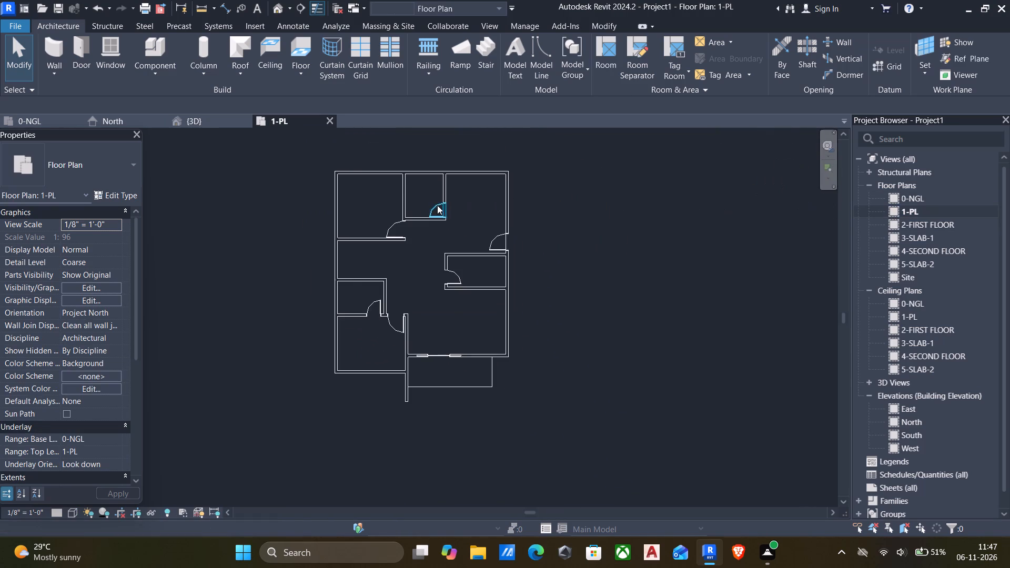
{"action": "middle_click_drag", "start_coordinate": [421, 211], "coordinate": [410, 205]}
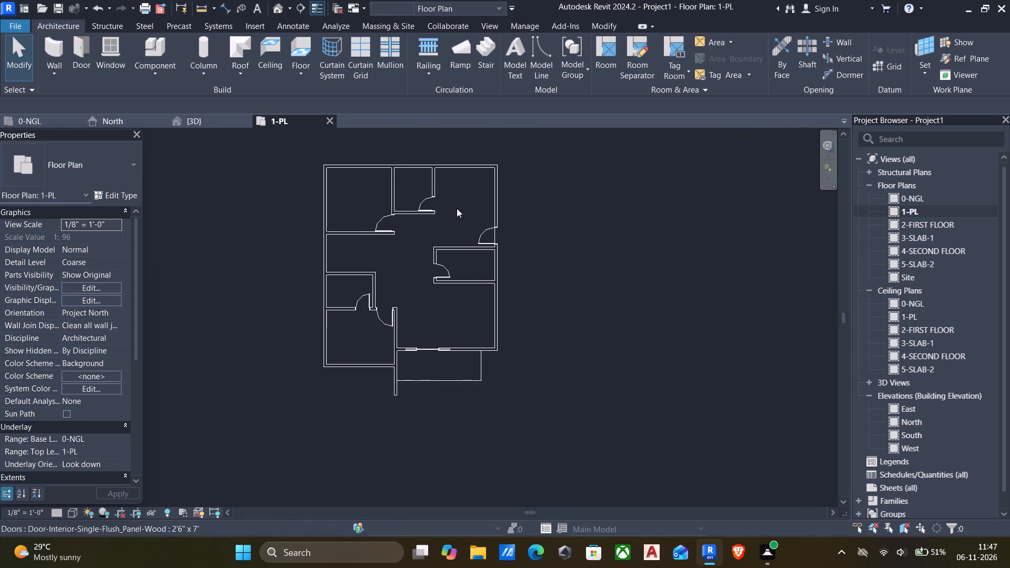
{"action": "middle_click_drag", "start_coordinate": [363, 189], "coordinate": [373, 225]}
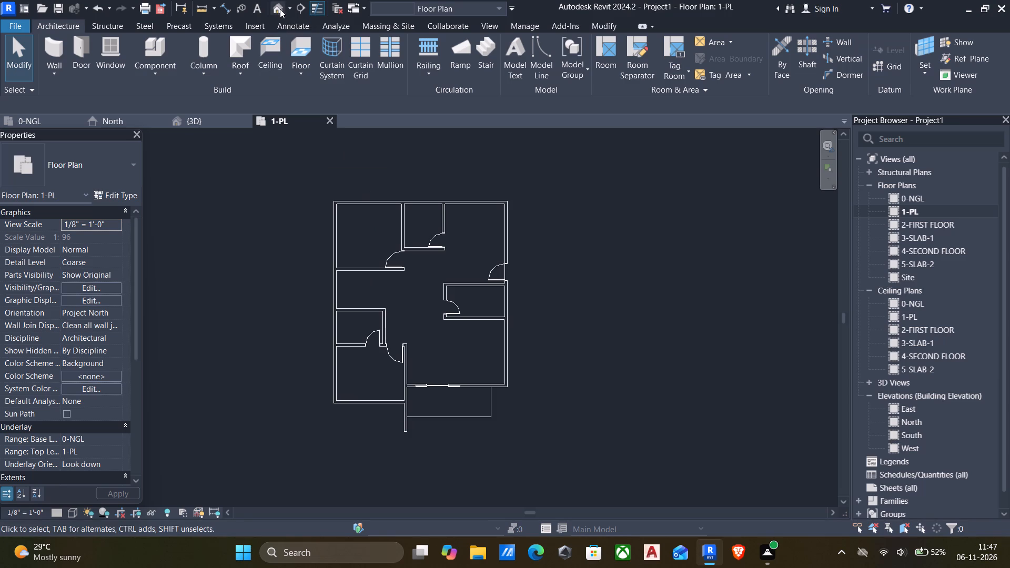
Examine the floor, porch and rooms in 3D from the front, back and right sides, and return to the 1-PL plan.
{"action": "left_click", "coordinate": [277, 12]}
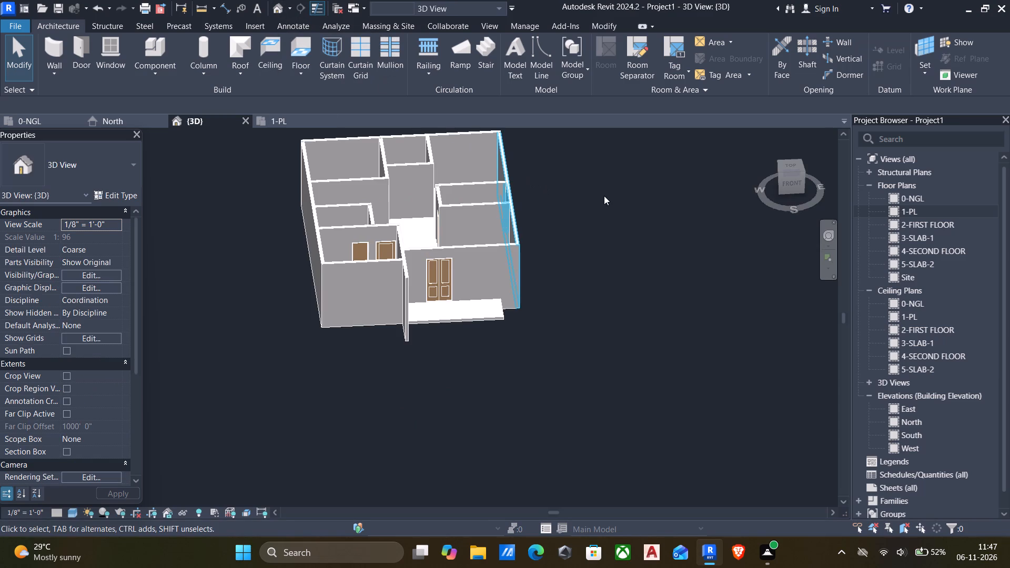
{"action": "middle_click_drag", "start_coordinate": [589, 194], "coordinate": [462, 200], "text": "shift"}
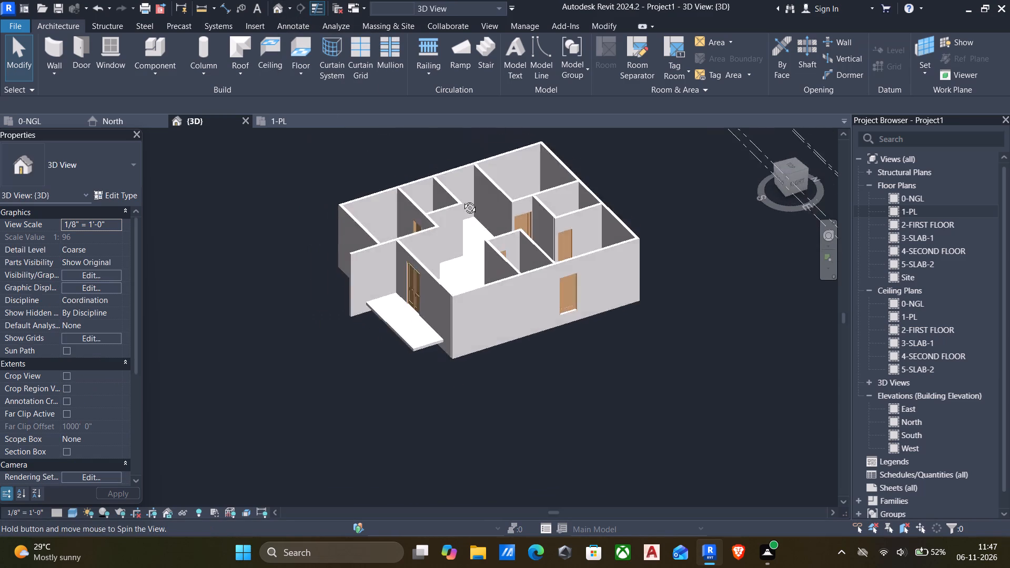
{"action": "middle_click_drag", "start_coordinate": [462, 200], "coordinate": [455, 176], "text": "shift"}
{"action": "middle_click_drag", "start_coordinate": [395, 181], "coordinate": [441, 182], "text": "shift"}
{"action": "middle_click_drag", "start_coordinate": [638, 216], "coordinate": [362, 231]}
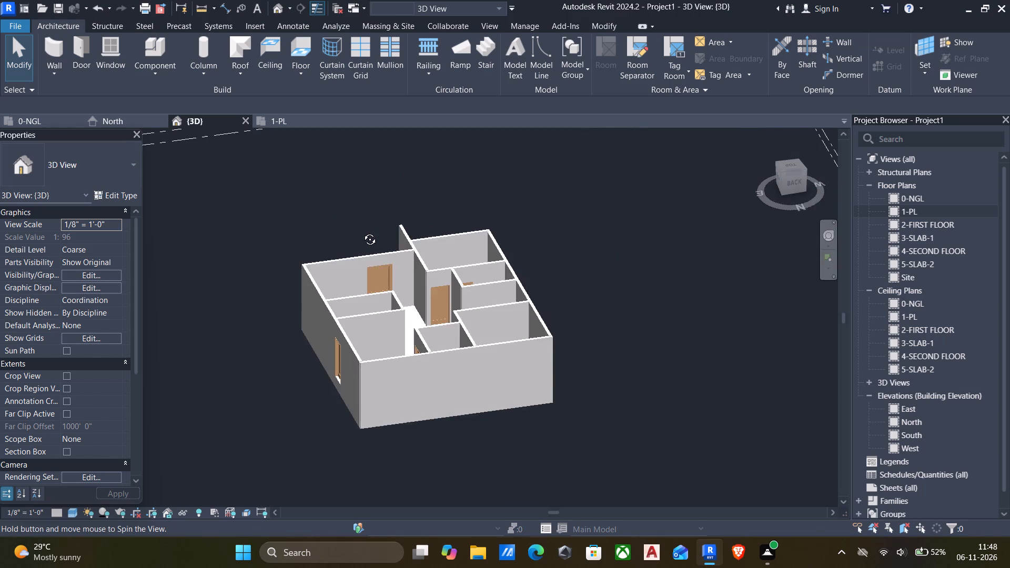
{"action": "middle_click_drag", "start_coordinate": [362, 231], "coordinate": [522, 241]}
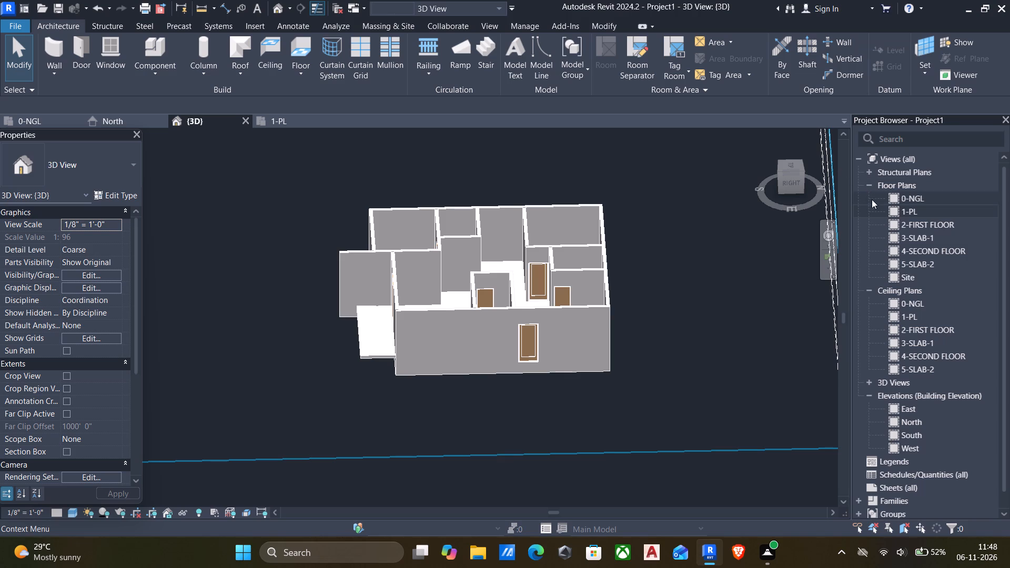
{"action": "left_click", "coordinate": [891, 210]}
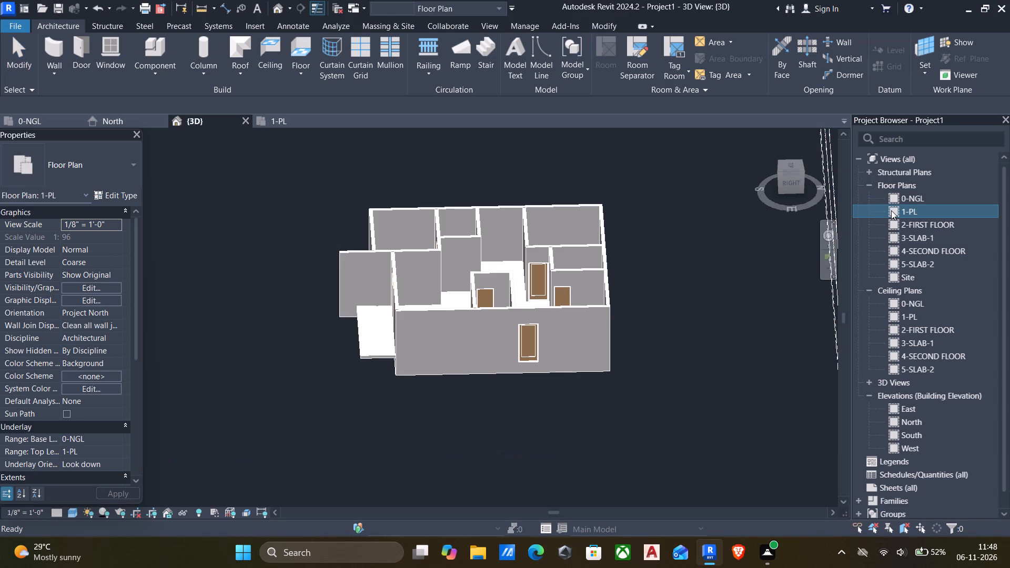
{"action": "double_click", "coordinate": [891, 210]}
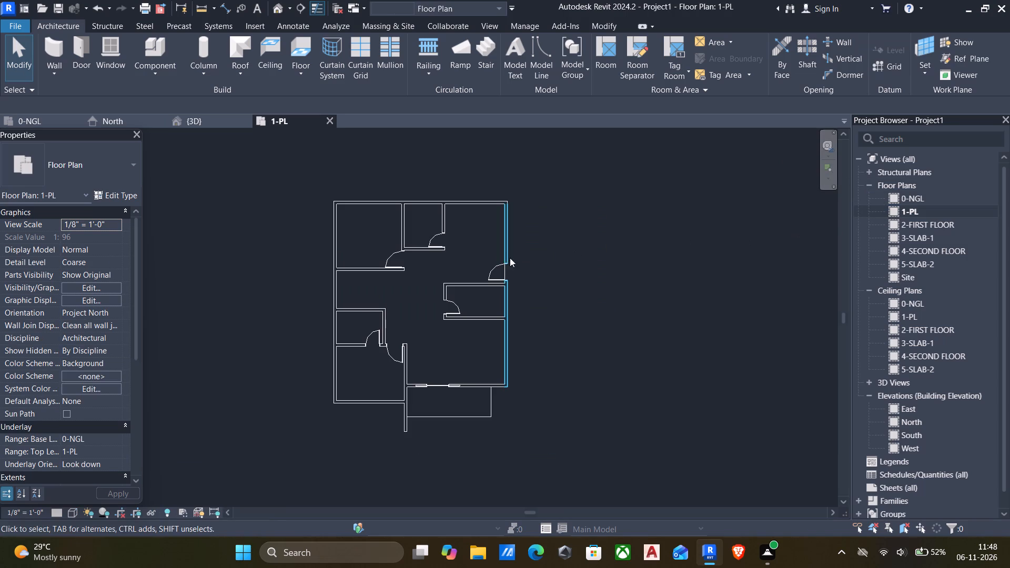
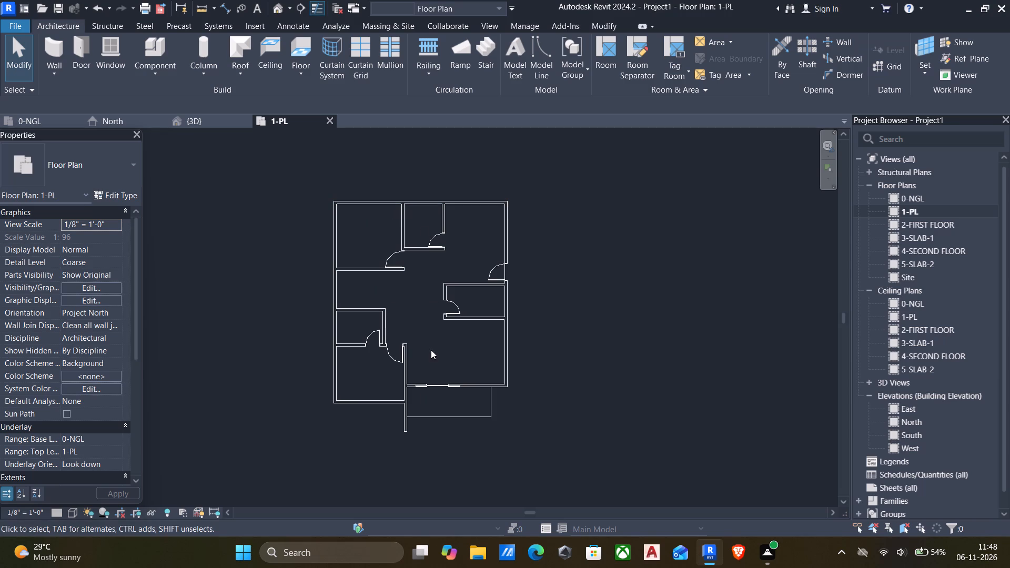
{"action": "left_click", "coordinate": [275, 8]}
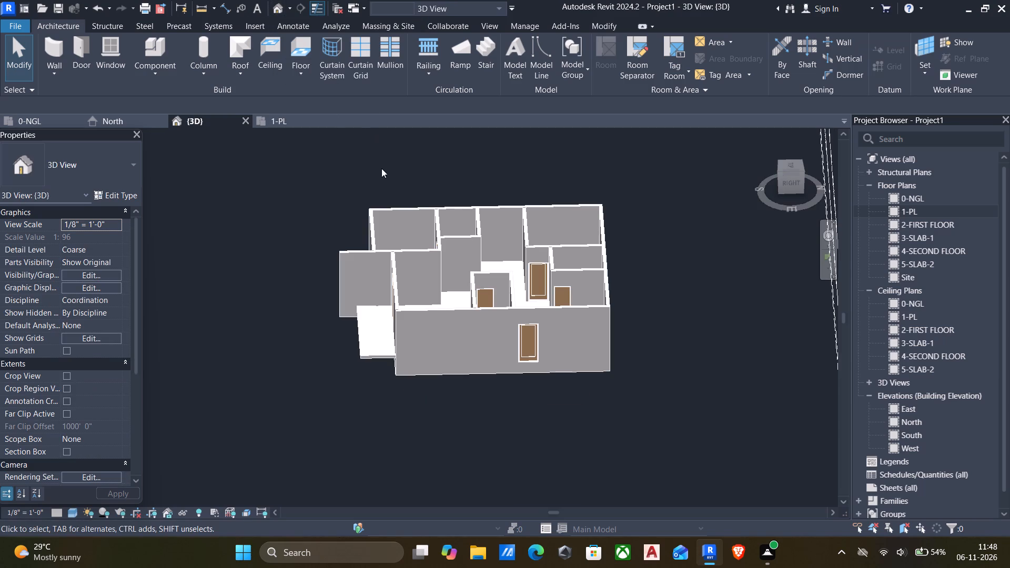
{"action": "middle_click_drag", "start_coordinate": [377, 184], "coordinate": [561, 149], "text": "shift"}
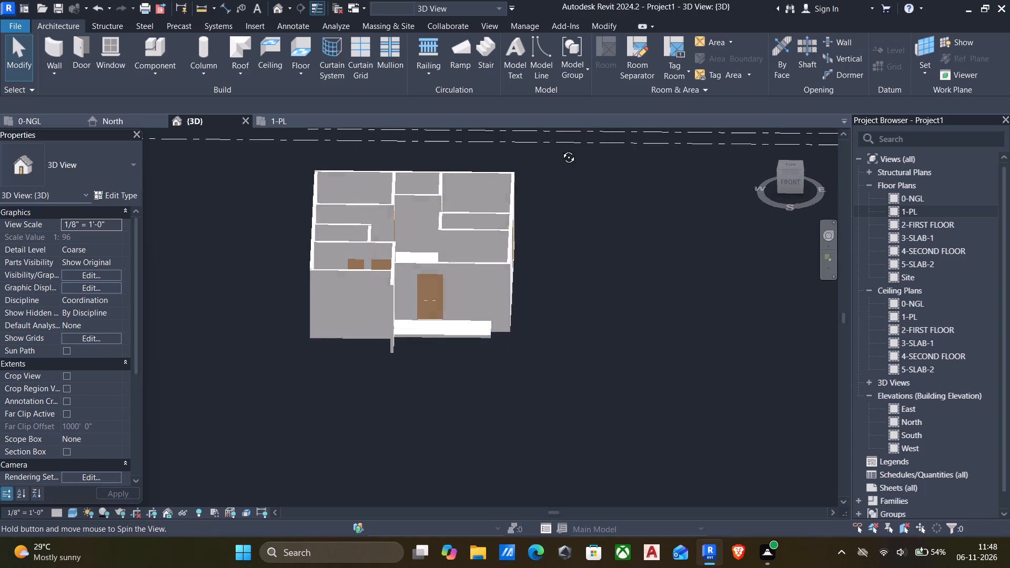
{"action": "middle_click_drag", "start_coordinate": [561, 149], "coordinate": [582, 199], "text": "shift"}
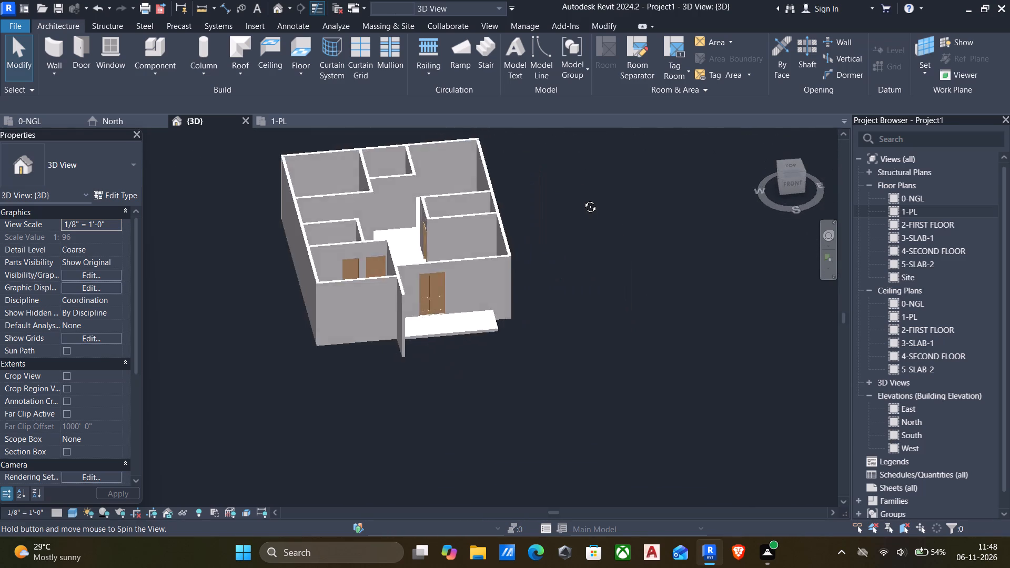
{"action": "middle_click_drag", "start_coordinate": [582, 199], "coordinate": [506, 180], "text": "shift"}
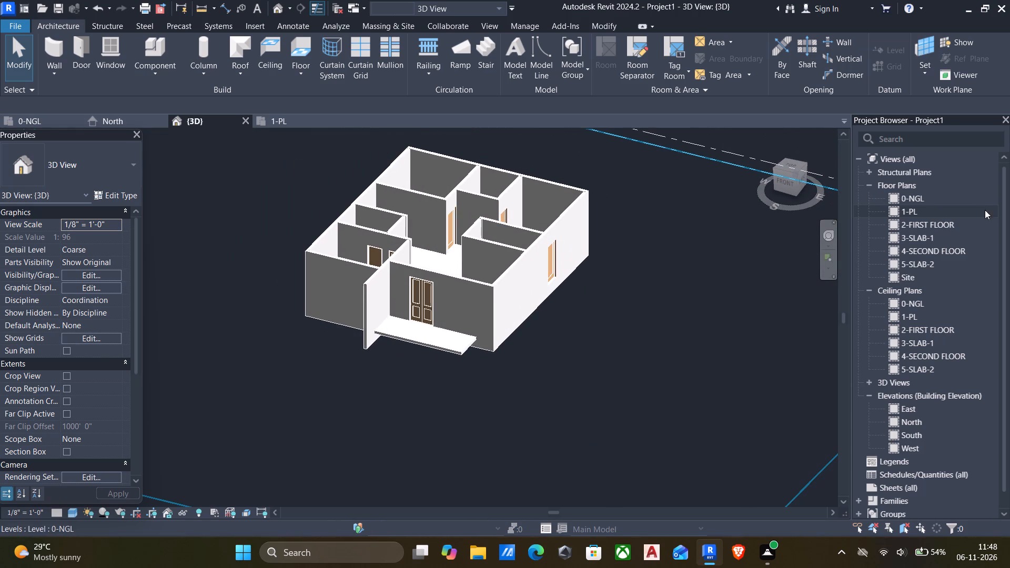
In the 1-PL floor plan, nudge the front wall's double pocket door away from the cross wall toward the porch's middle.
{"action": "double_click", "coordinate": [893, 208]}
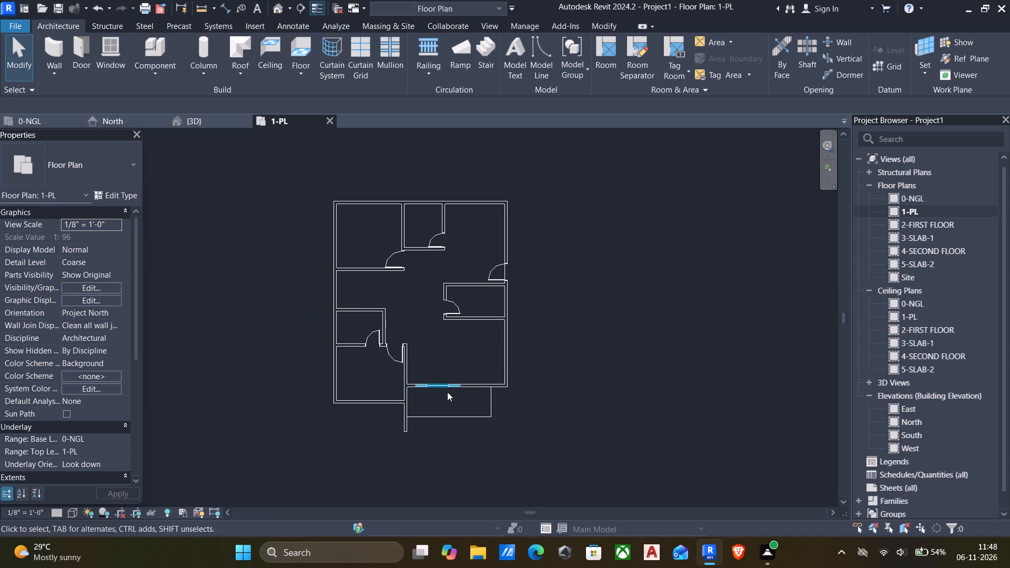
{"action": "middle_click_drag", "start_coordinate": [445, 395], "coordinate": [458, 324]}
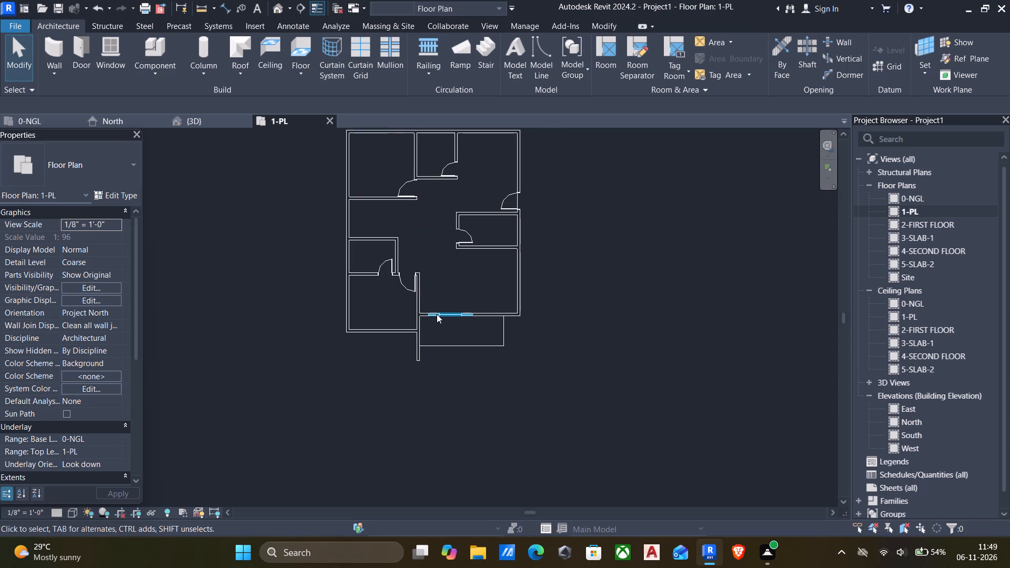
{"action": "scroll", "coordinate": [446, 316], "scroll_direction": "up", "scroll_amount": 3}
{"action": "left_click", "coordinate": [456, 317]}
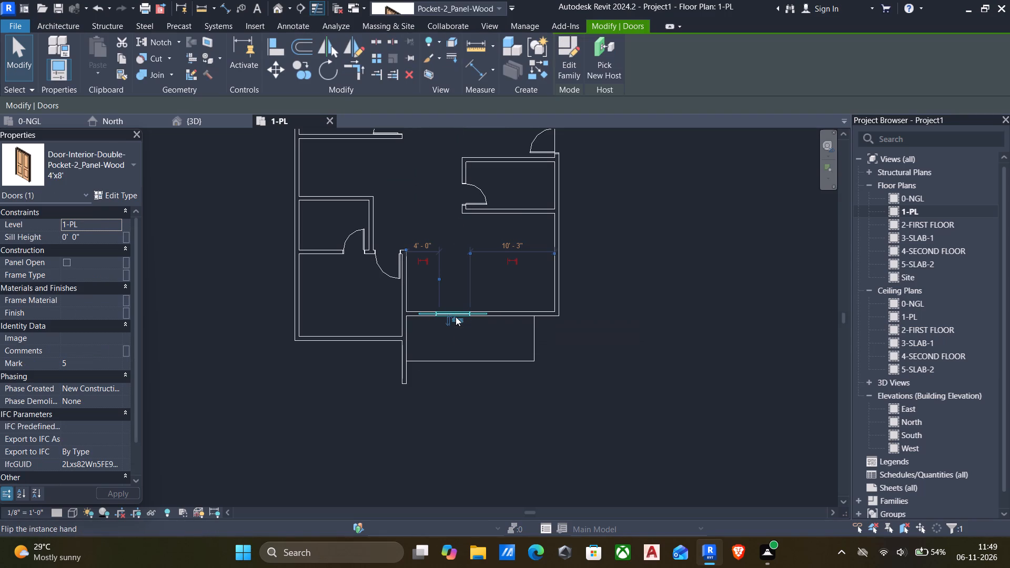
{"action": "key", "text": "Right"}
{"action": "key", "text": "Right"}
{"action": "key", "text": "Right"}
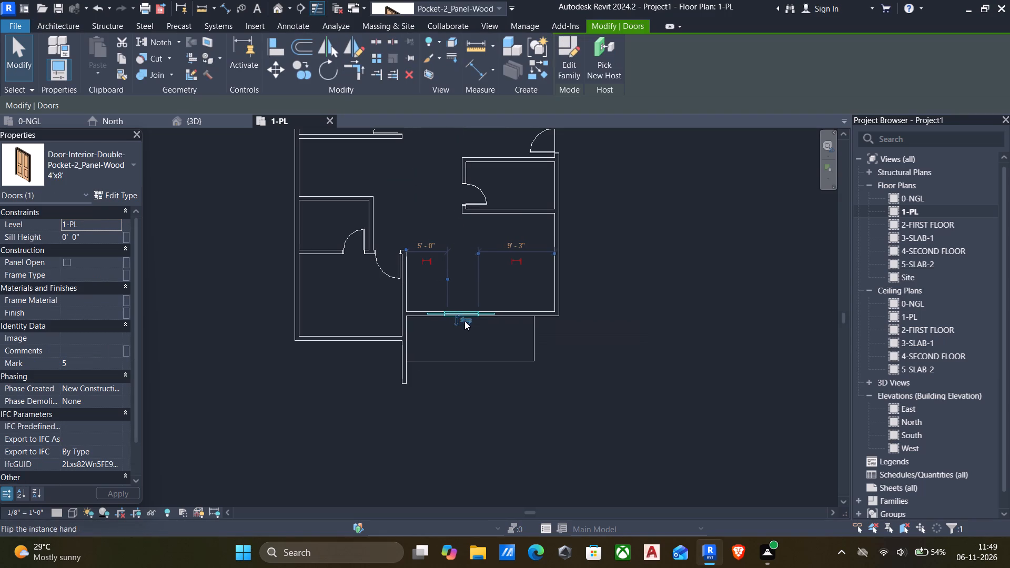
{"action": "key", "text": "Right"}
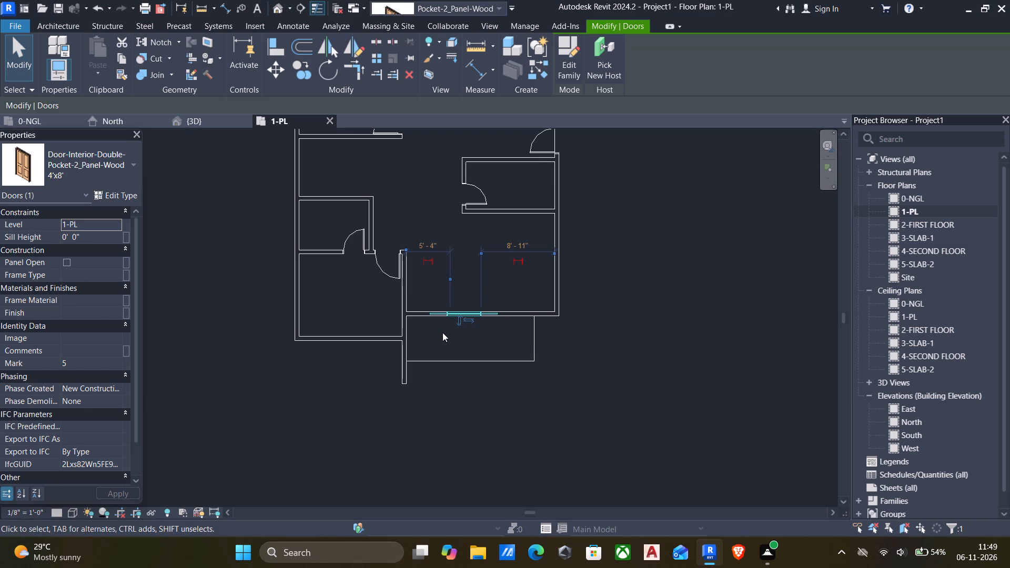
{"action": "key", "text": "Right"}
{"action": "left_click", "coordinate": [443, 332]}
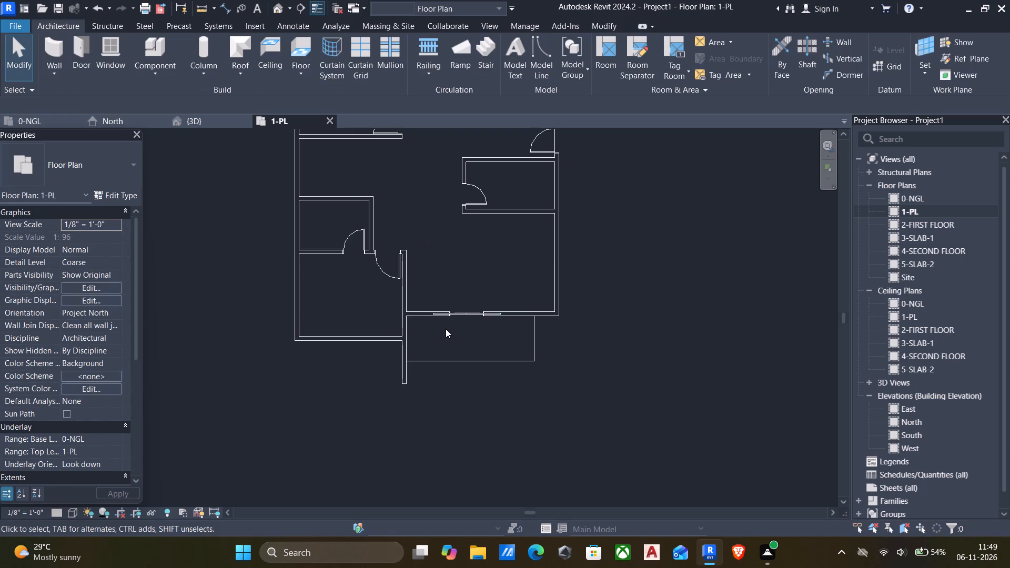
Draw a 2'-0" Curtain Wall 1 segment inside the front wall, between the cross wall and the double door, about 8" from the cross wall.
{"action": "key", "text": "w"}
{"action": "key", "text": "a"}
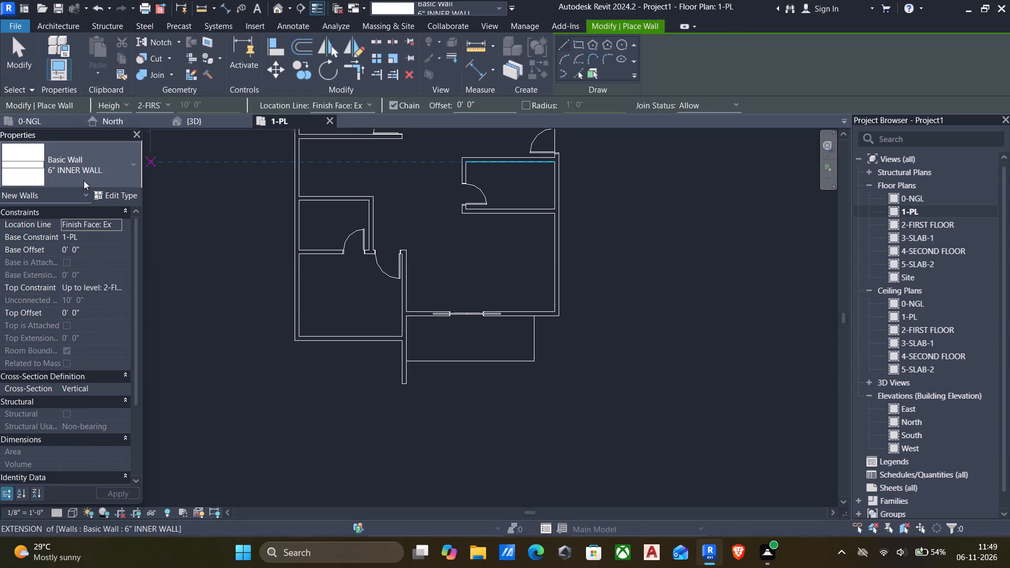
{"action": "left_click", "coordinate": [78, 169]}
{"action": "scroll", "coordinate": [73, 231], "scroll_direction": "down", "scroll_amount": 15}
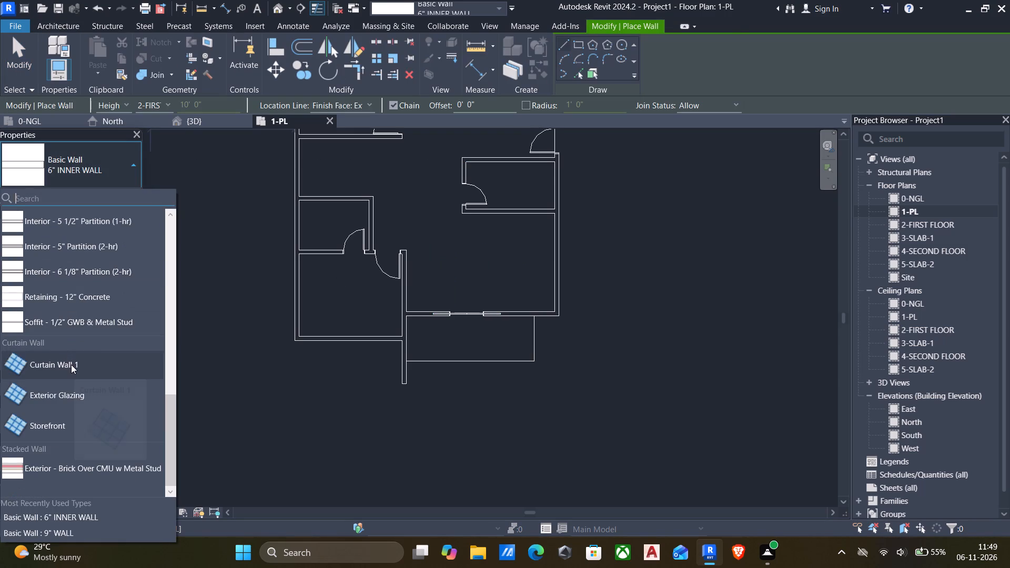
{"action": "left_click", "coordinate": [71, 364]}
{"action": "scroll", "coordinate": [430, 338], "scroll_direction": "up", "scroll_amount": 10}
{"action": "scroll", "coordinate": [394, 283], "scroll_direction": "up", "scroll_amount": 4}
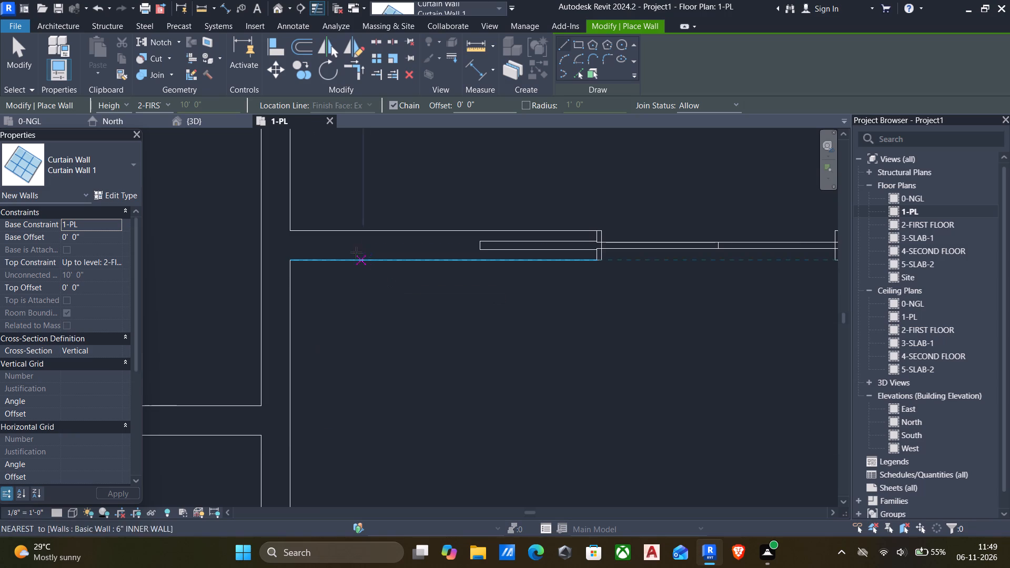
{"action": "left_click", "coordinate": [329, 246]}
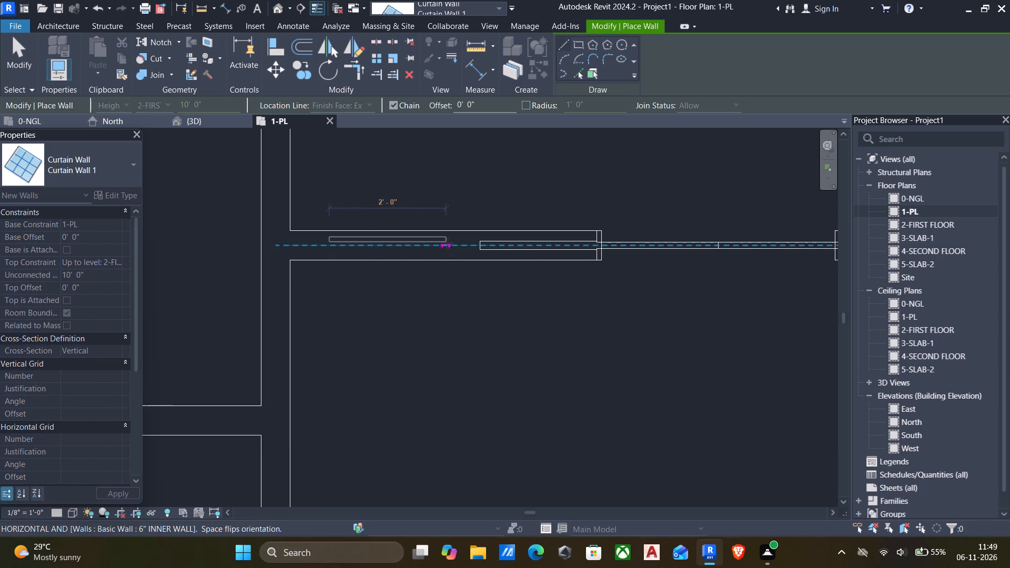
{"action": "left_click", "coordinate": [447, 244]}
Draw a second 2'-0" Curtain Wall 1 segment inside the front wall, between the double door and the outer corner.
{"action": "scroll", "coordinate": [447, 244], "scroll_direction": "down", "scroll_amount": 5}
{"action": "scroll", "coordinate": [558, 248], "scroll_direction": "down", "scroll_amount": 4}
{"action": "middle_click_drag", "start_coordinate": [557, 252], "coordinate": [401, 262]}
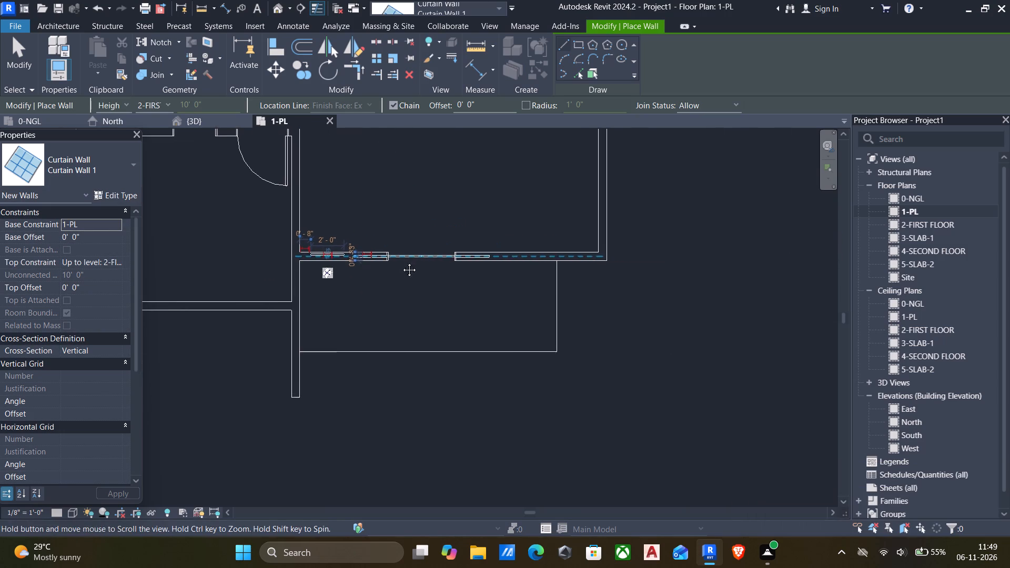
{"action": "middle_click_drag", "start_coordinate": [401, 262], "coordinate": [397, 262]}
{"action": "scroll", "coordinate": [565, 251], "scroll_direction": "up", "scroll_amount": 5}
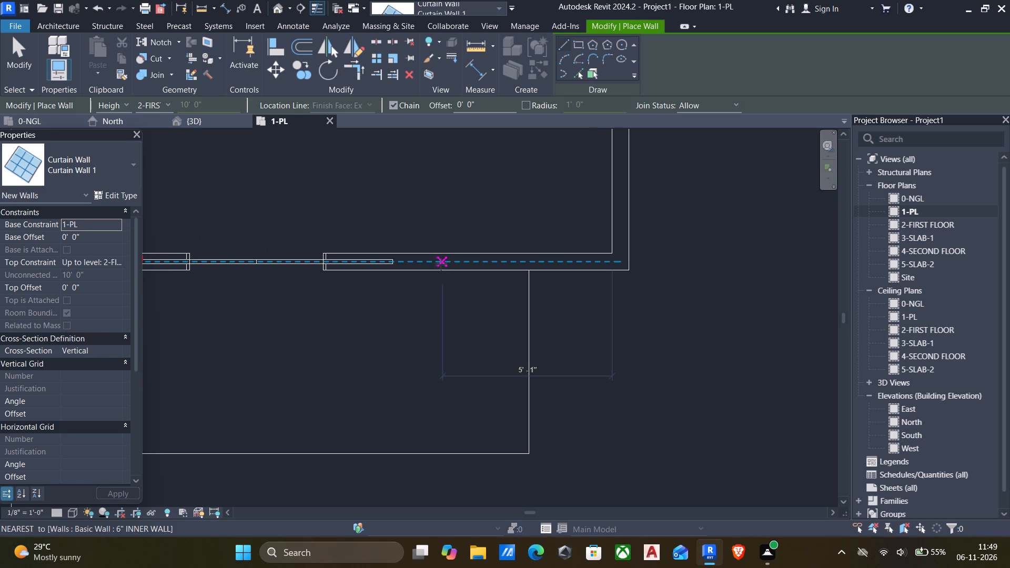
{"action": "left_click", "coordinate": [422, 263]}
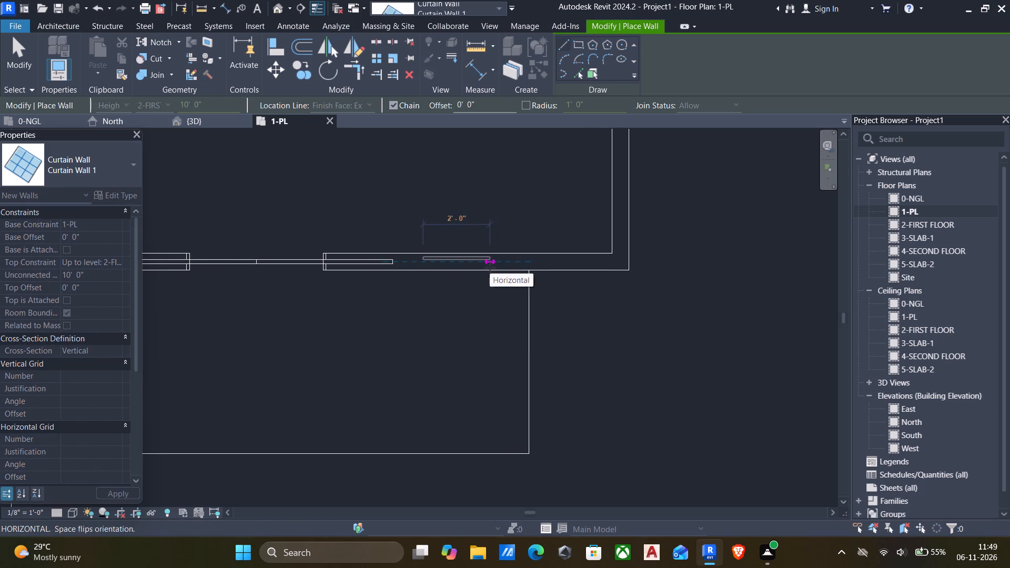
{"action": "left_click", "coordinate": [490, 268]}
Cut the front wall with both curtain wall segments using Cut Geometry so they are embedded in it.
{"action": "scroll", "coordinate": [490, 268], "scroll_direction": "down", "scroll_amount": 5}
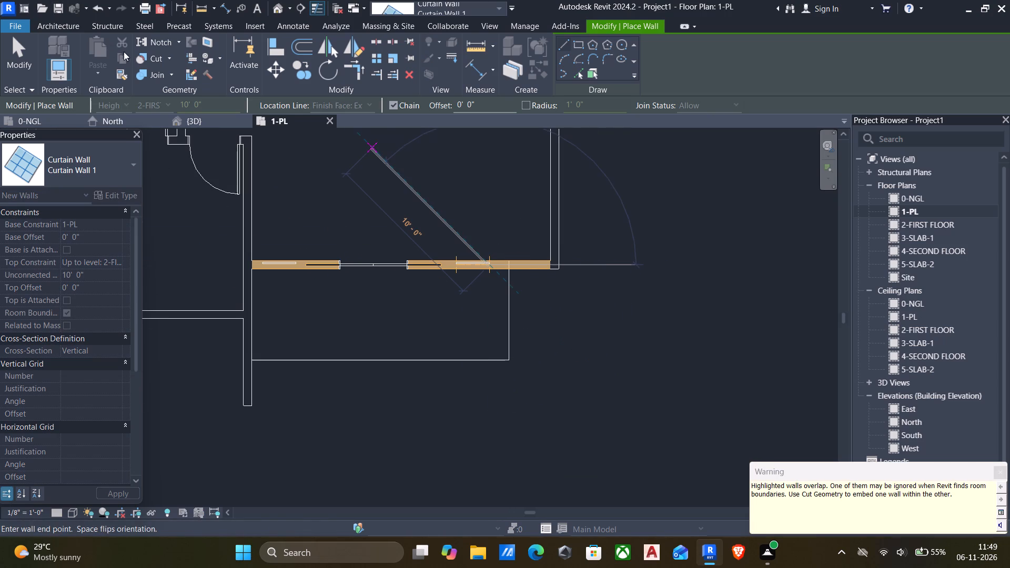
{"action": "left_click", "coordinate": [146, 58]}
{"action": "scroll", "coordinate": [527, 281], "scroll_direction": "up", "scroll_amount": 4}
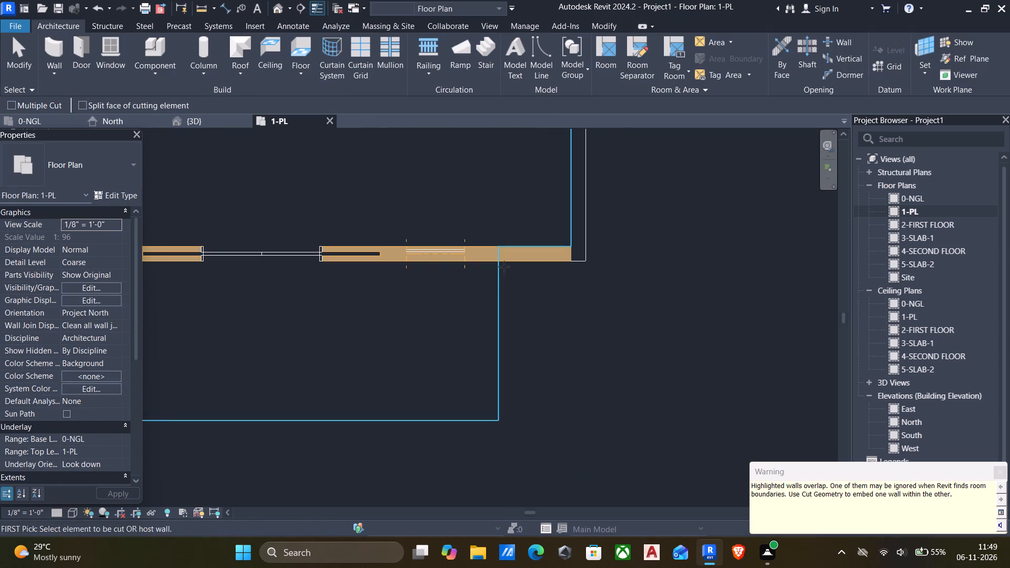
{"action": "left_click", "coordinate": [487, 263]}
{"action": "left_click", "coordinate": [449, 255]}
{"action": "scroll", "coordinate": [411, 262], "scroll_direction": "down", "scroll_amount": 5}
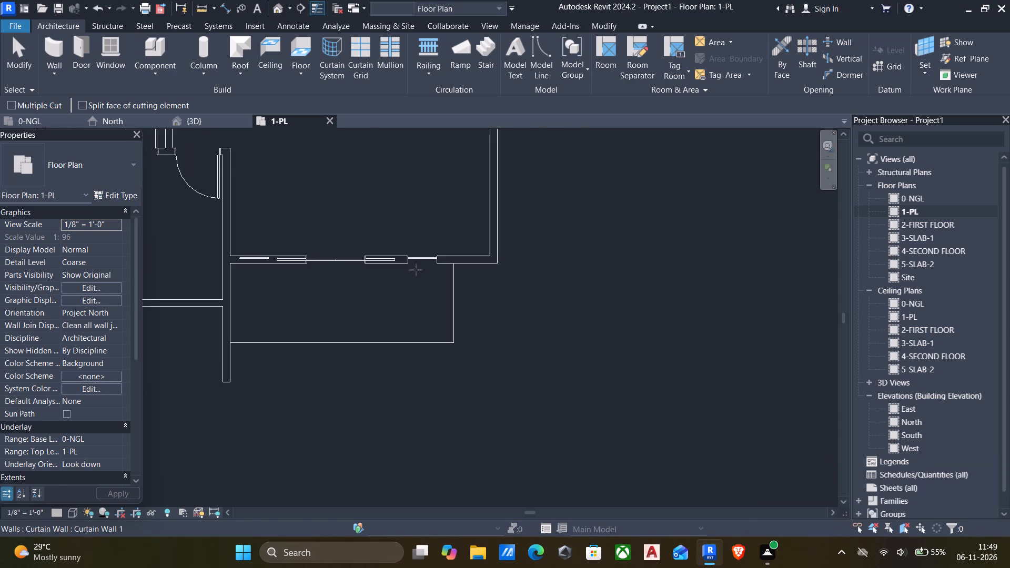
{"action": "middle_click_drag", "start_coordinate": [418, 271], "coordinate": [499, 287]}
{"action": "scroll", "coordinate": [351, 289], "scroll_direction": "up", "scroll_amount": 4}
{"action": "left_click", "coordinate": [317, 275]}
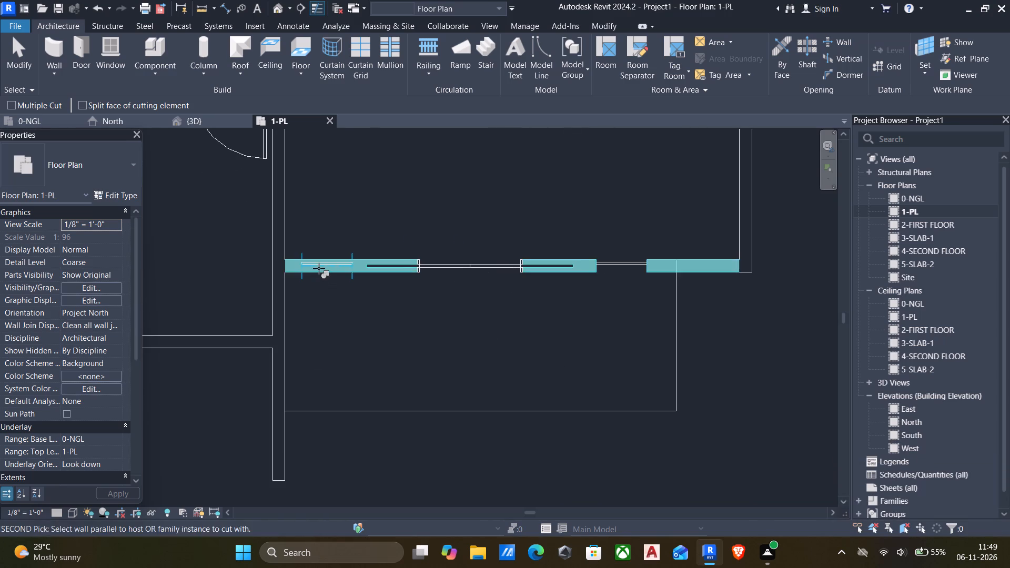
{"action": "left_click", "coordinate": [319, 268]}
{"action": "scroll", "coordinate": [399, 282], "scroll_direction": "down", "scroll_amount": 3}
{"action": "key", "text": "Escape"}
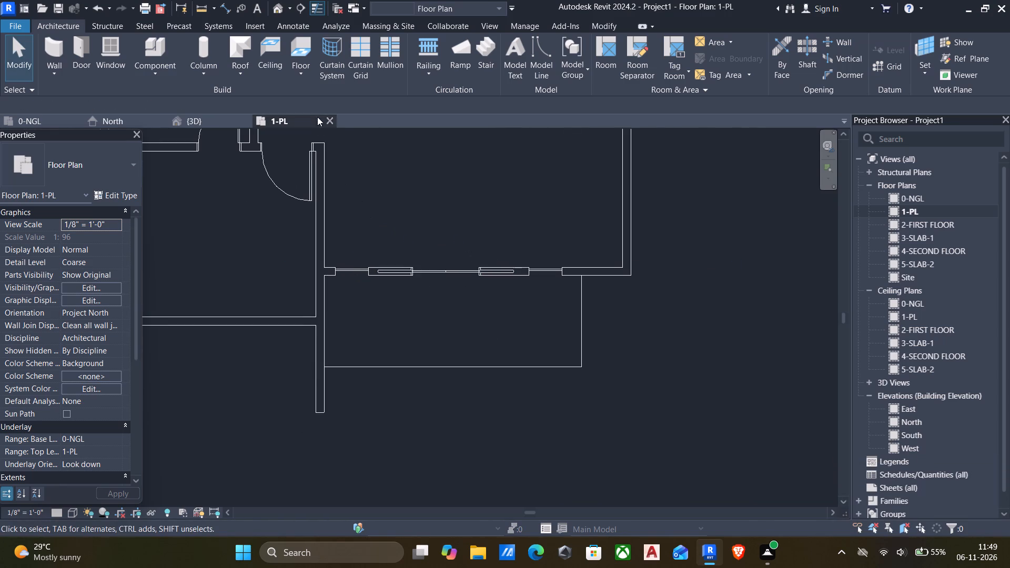
In the front 3D view, set the top offset of the curtain wall left of the double door to -2'.
{"action": "left_click", "coordinate": [272, 9]}
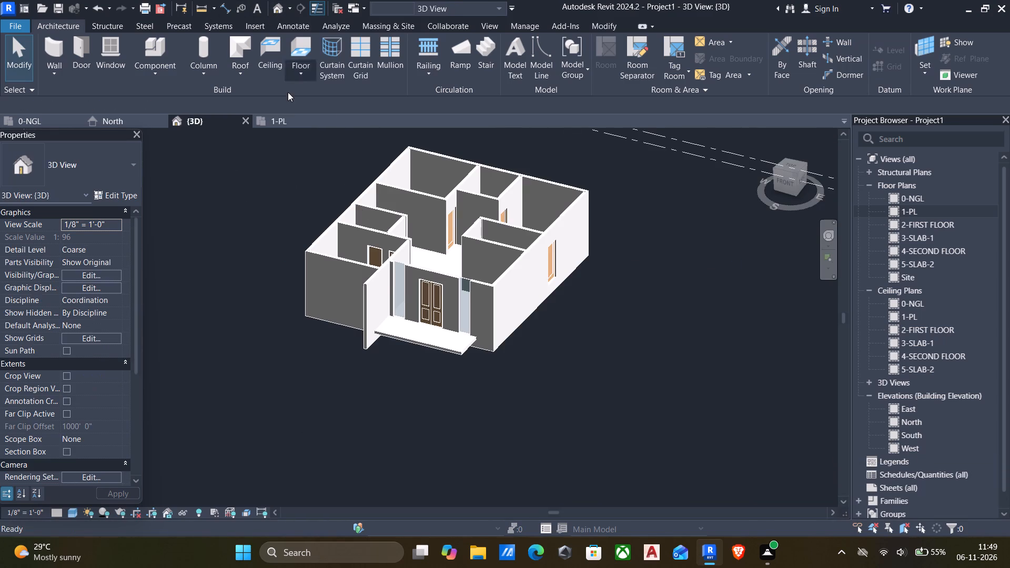
{"action": "key", "text": "Escape"}
{"action": "scroll", "coordinate": [395, 275], "scroll_direction": "up", "scroll_amount": 1}
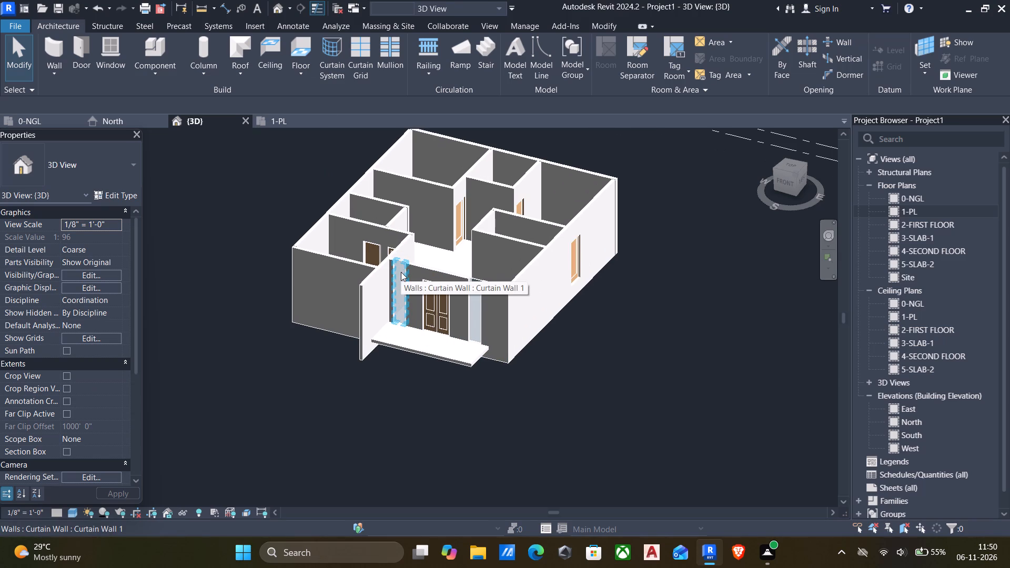
{"action": "left_click", "coordinate": [789, 181]}
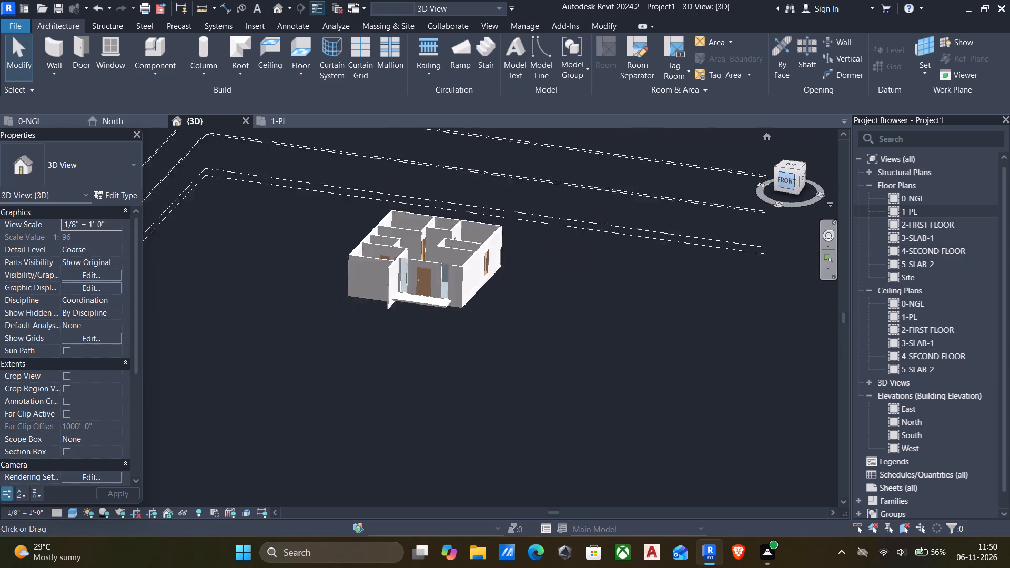
{"action": "scroll", "coordinate": [392, 348], "scroll_direction": "up", "scroll_amount": 5}
{"action": "scroll", "coordinate": [442, 320], "scroll_direction": "up", "scroll_amount": 5}
{"action": "scroll", "coordinate": [445, 271], "scroll_direction": "up", "scroll_amount": 5}
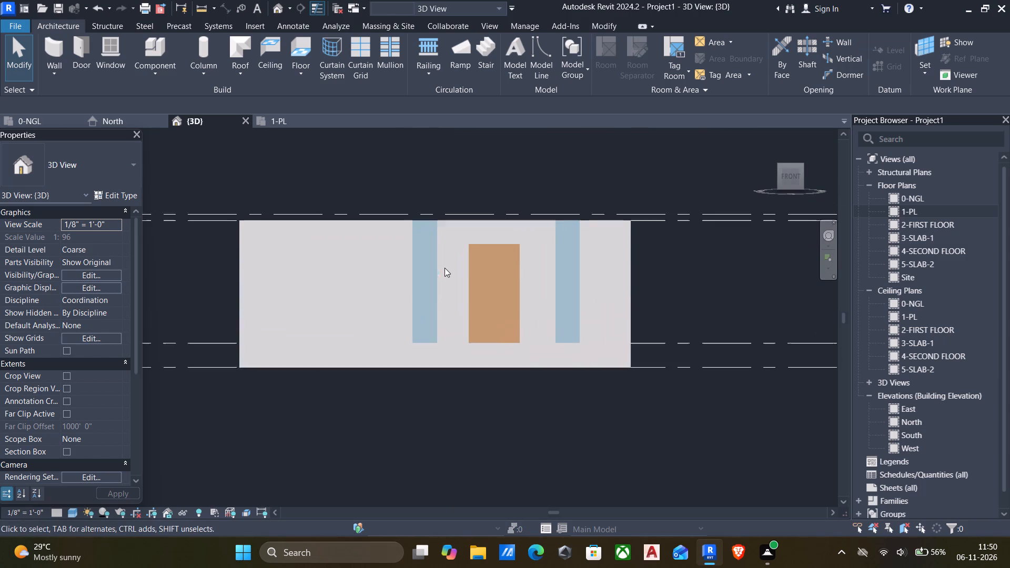
{"action": "left_click", "coordinate": [421, 215]}
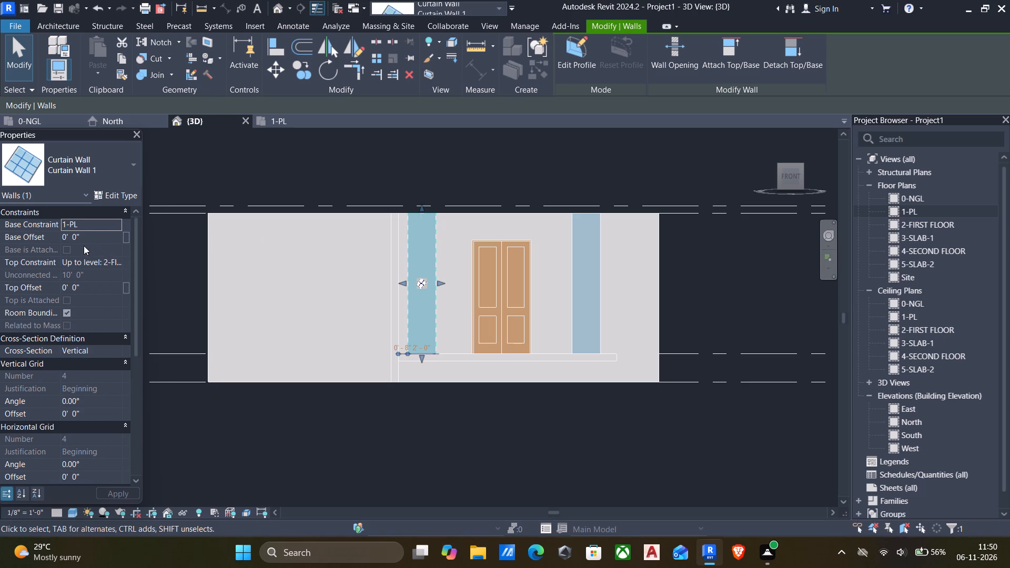
{"action": "left_click", "coordinate": [113, 287]}
{"action": "key", "text": "minus"}
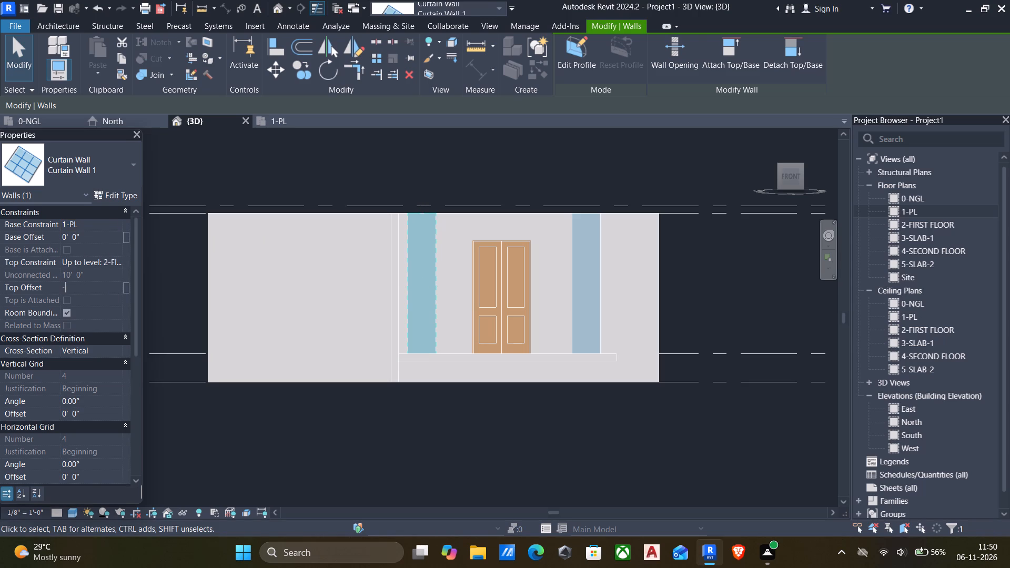
{"action": "key", "text": "2"}
{"action": "key", "text": "apostrophe"}
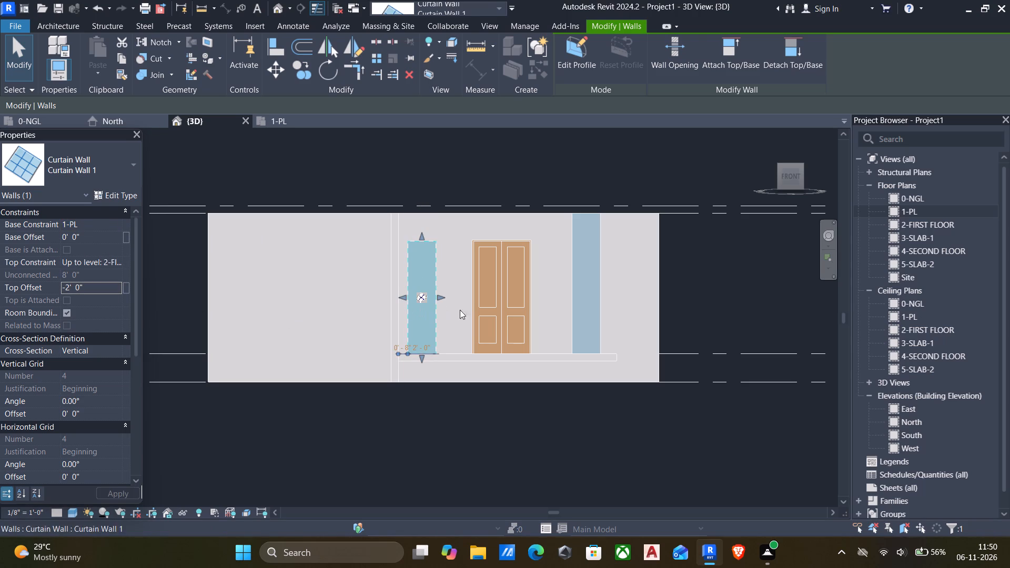
Set the curtain wall right of the double door to a top offset of -2' and a base offset of 2'.
{"action": "left_click", "coordinate": [575, 269]}
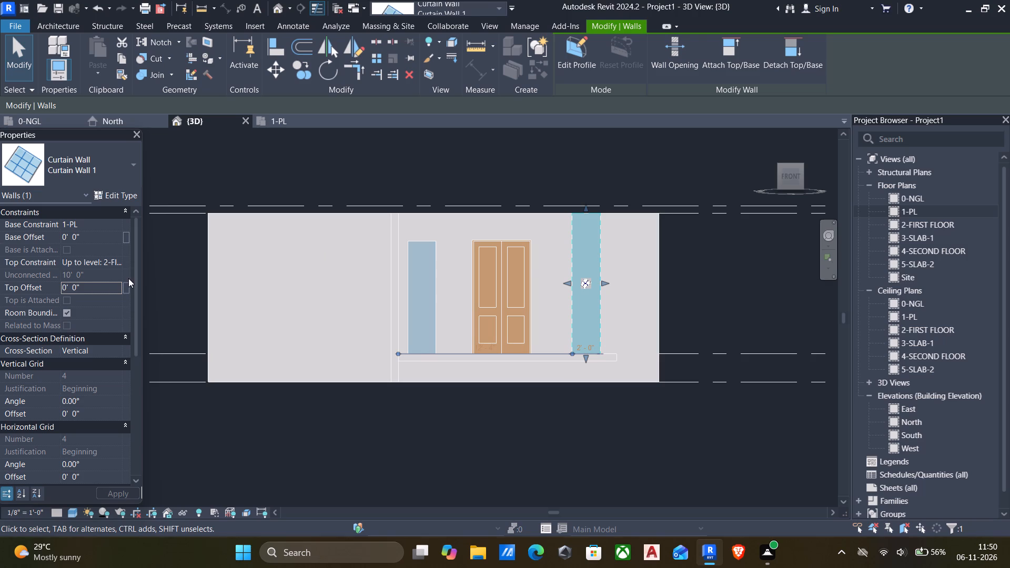
{"action": "left_click", "coordinate": [87, 287]}
{"action": "key", "text": "minus"}
{"action": "type", "text": "2'"}
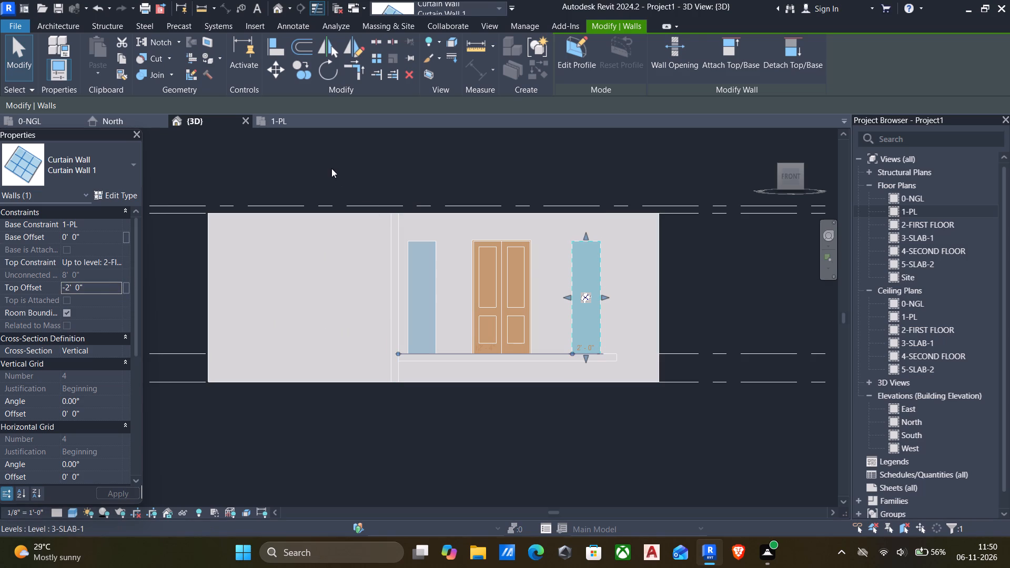
{"action": "left_click", "coordinate": [101, 239]}
{"action": "key", "text": "2"}
{"action": "key", "text": "apostrophe"}
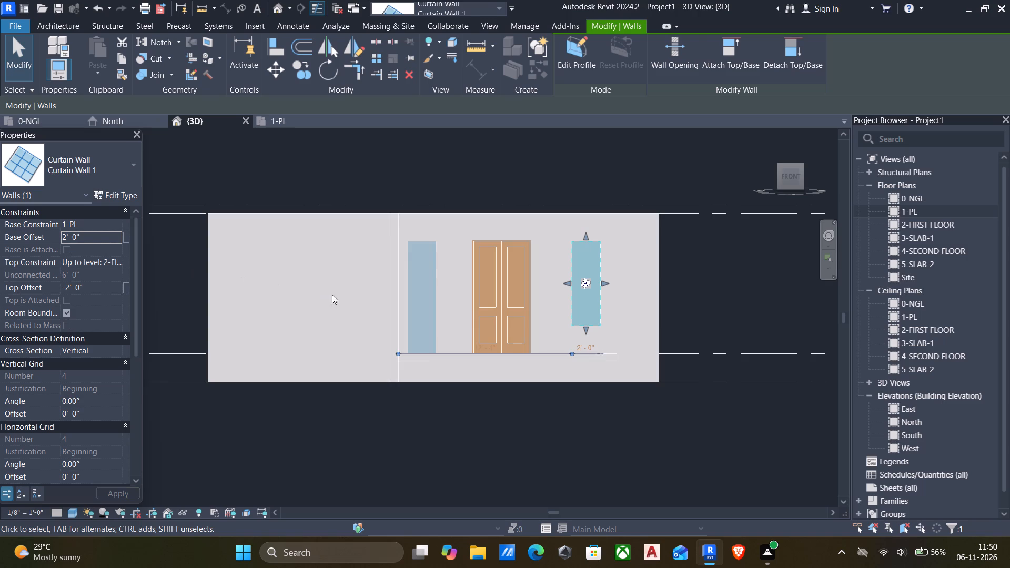
Set the base offset of the curtain wall left of the double door to 2'.
{"action": "left_click", "coordinate": [435, 315]}
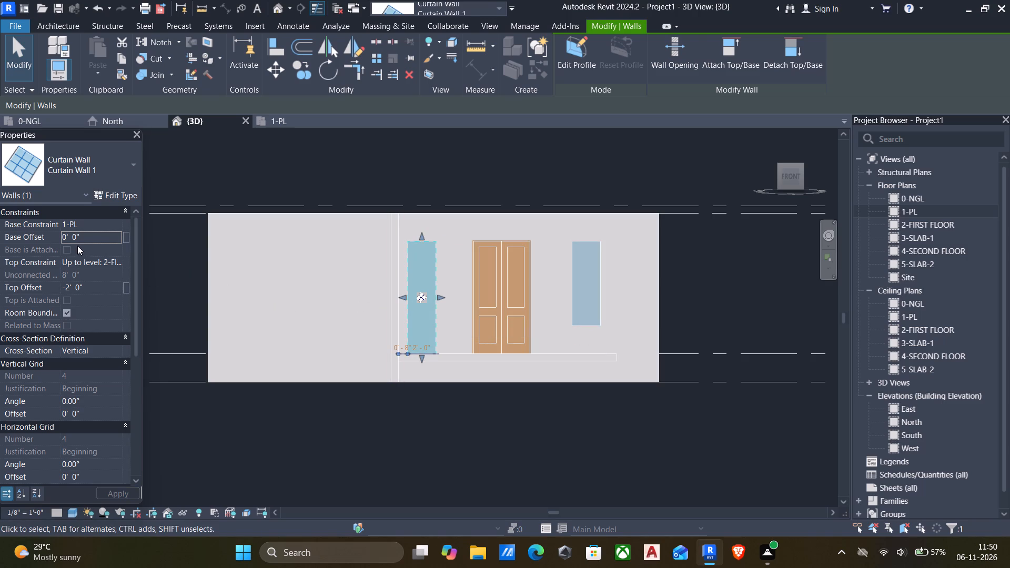
{"action": "left_click", "coordinate": [106, 237]}
{"action": "key", "text": "2"}
{"action": "key", "text": "Return"}
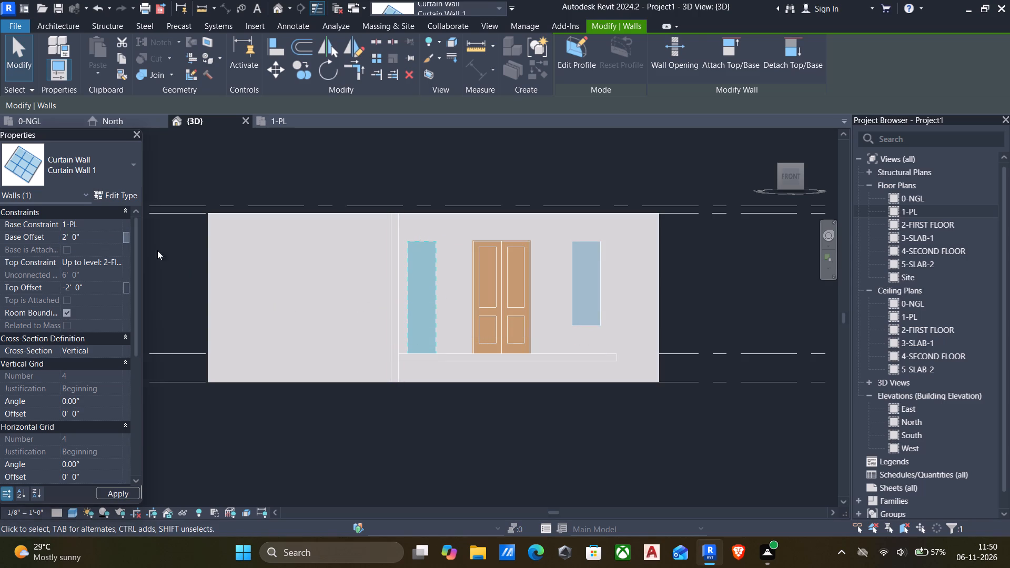
{"action": "left_click", "coordinate": [363, 191]}
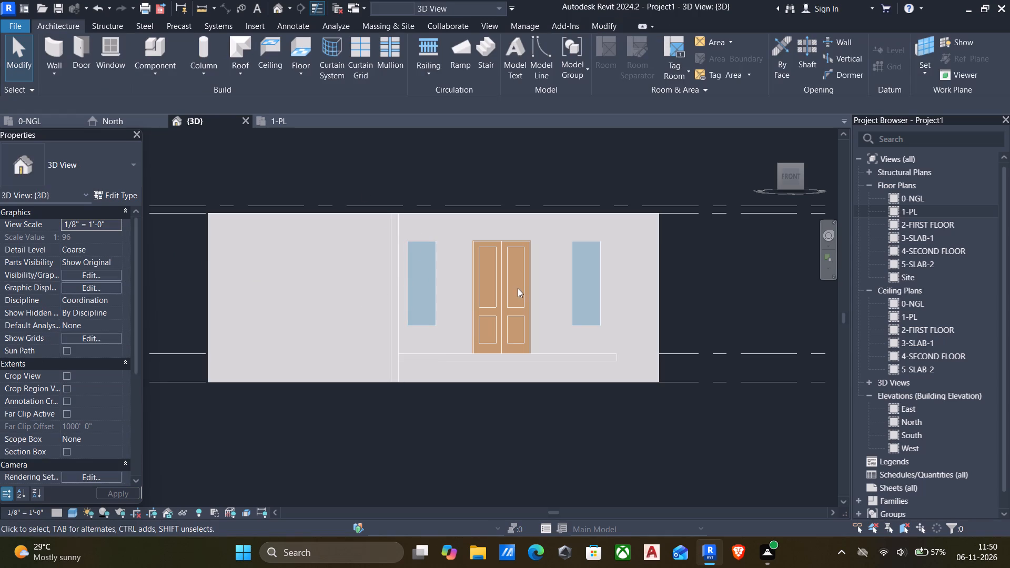
Add two horizontal curtain grid lines, one near the top and one near the bottom, to each curtain wall beside the front double door.
{"action": "scroll", "coordinate": [499, 309], "scroll_direction": "down", "scroll_amount": 2}
{"action": "middle_click_drag", "start_coordinate": [497, 328], "coordinate": [458, 360], "text": "shift"}
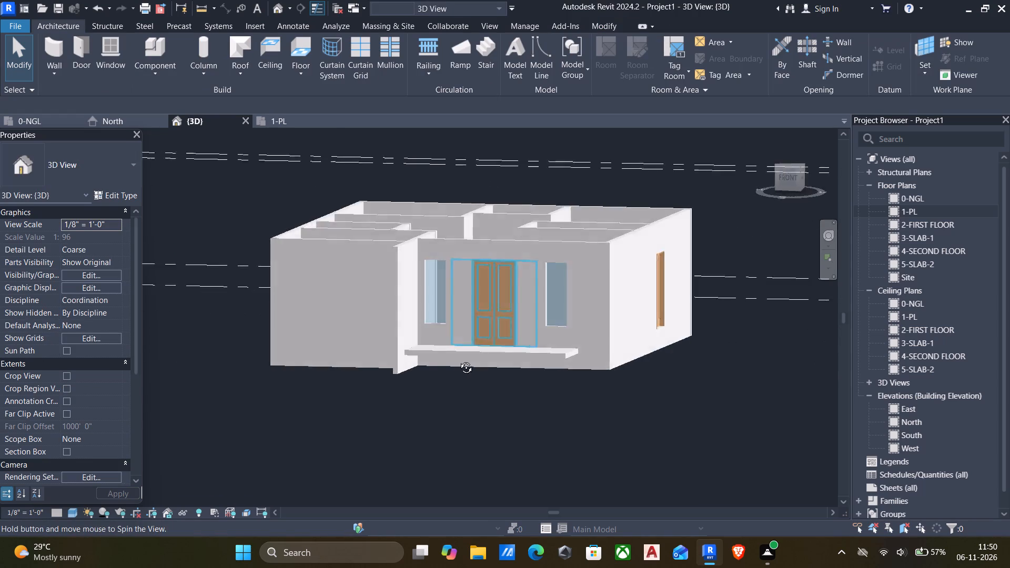
{"action": "middle_click_drag", "start_coordinate": [458, 360], "coordinate": [445, 399], "text": "shift"}
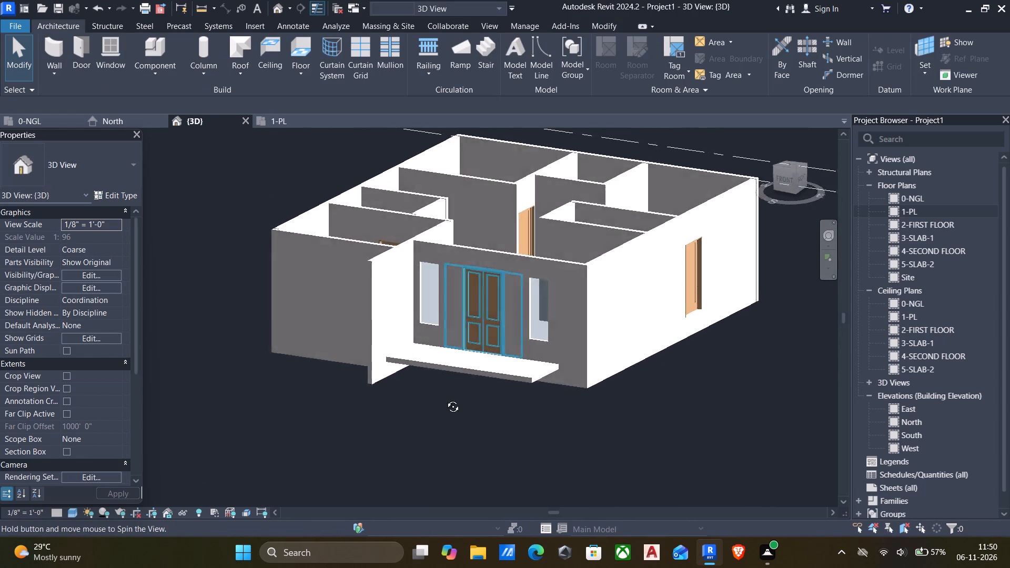
{"action": "middle_click_drag", "start_coordinate": [445, 399], "coordinate": [479, 392], "text": "shift"}
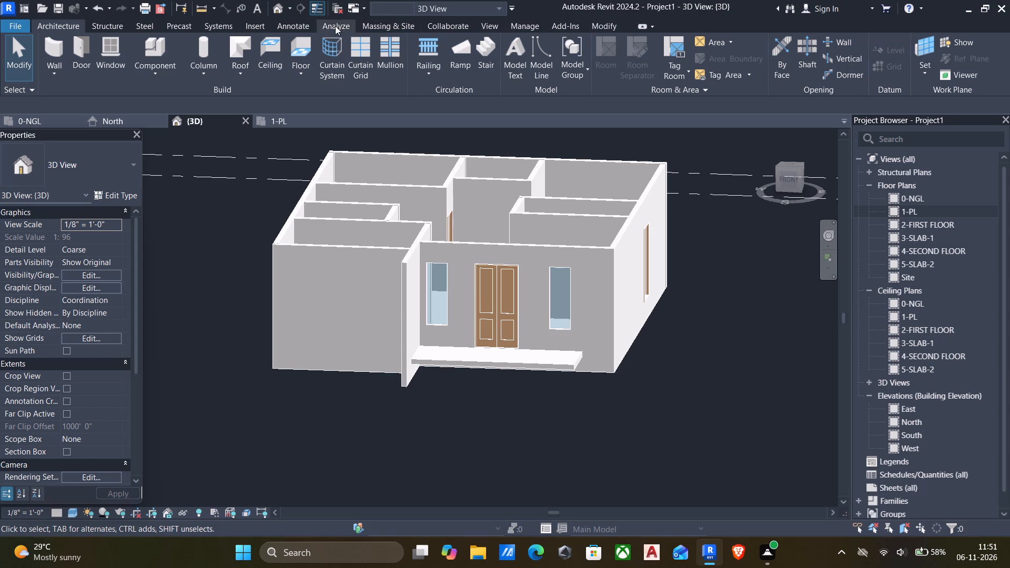
{"action": "left_click", "coordinate": [358, 49]}
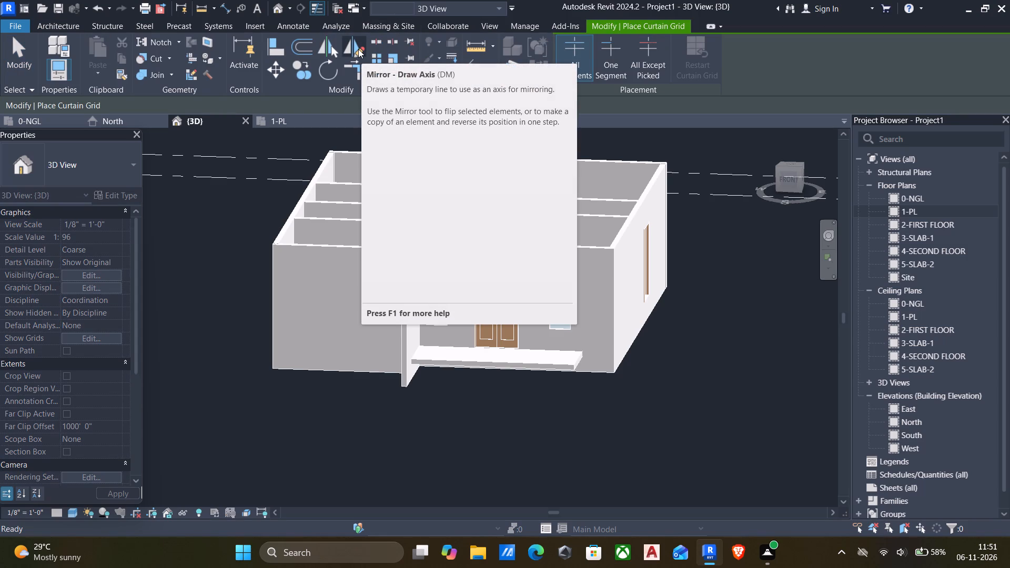
{"action": "scroll", "coordinate": [424, 260], "scroll_direction": "up", "scroll_amount": 6}
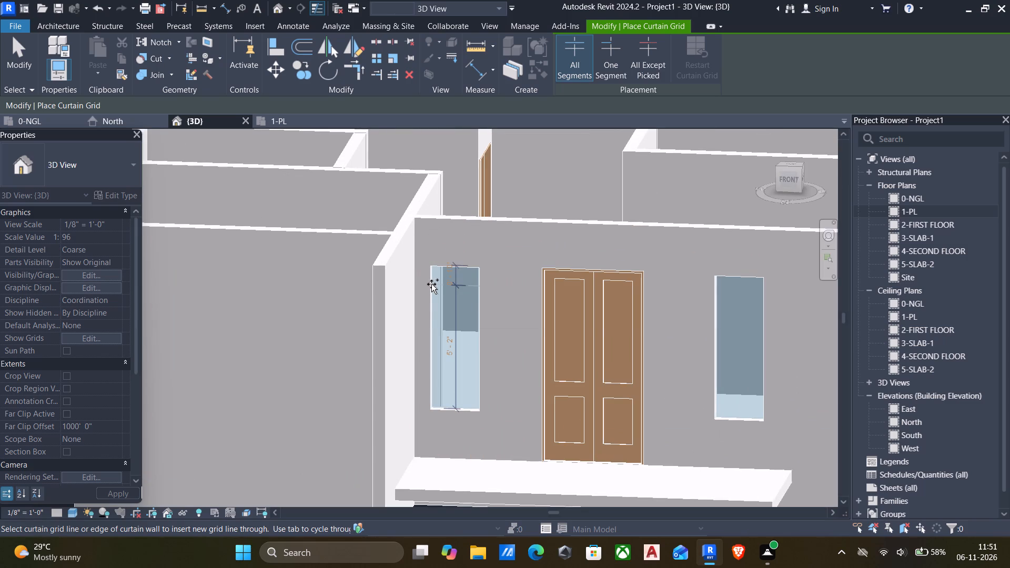
{"action": "left_click", "coordinate": [431, 284]}
{"action": "left_click", "coordinate": [434, 386]}
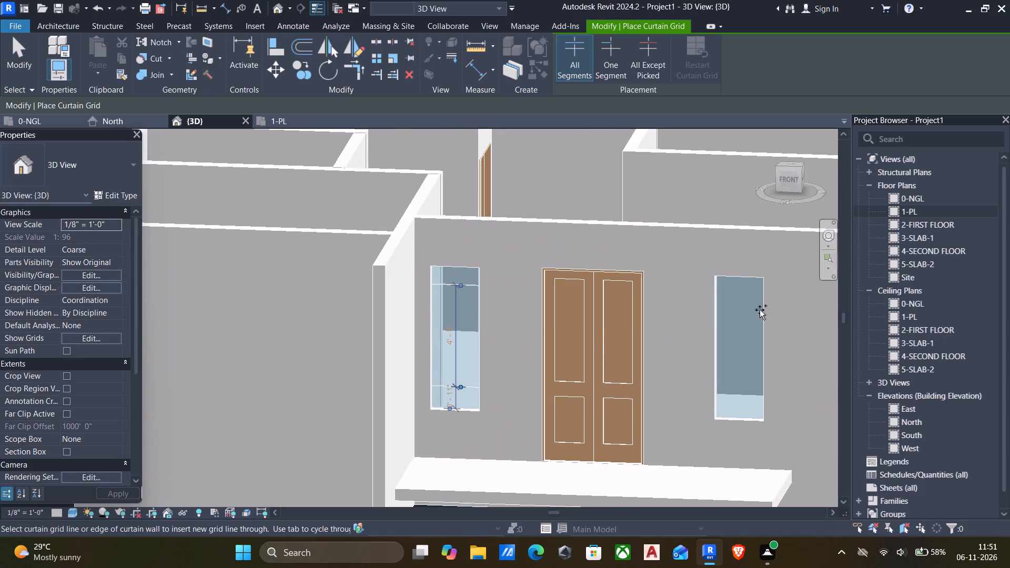
{"action": "left_click", "coordinate": [717, 299]}
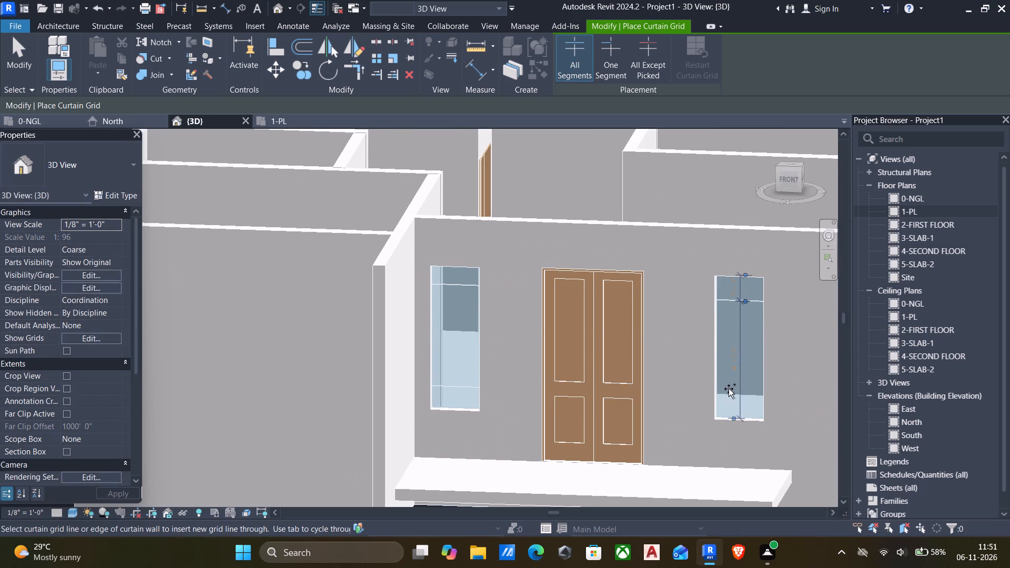
{"action": "left_click", "coordinate": [716, 393]}
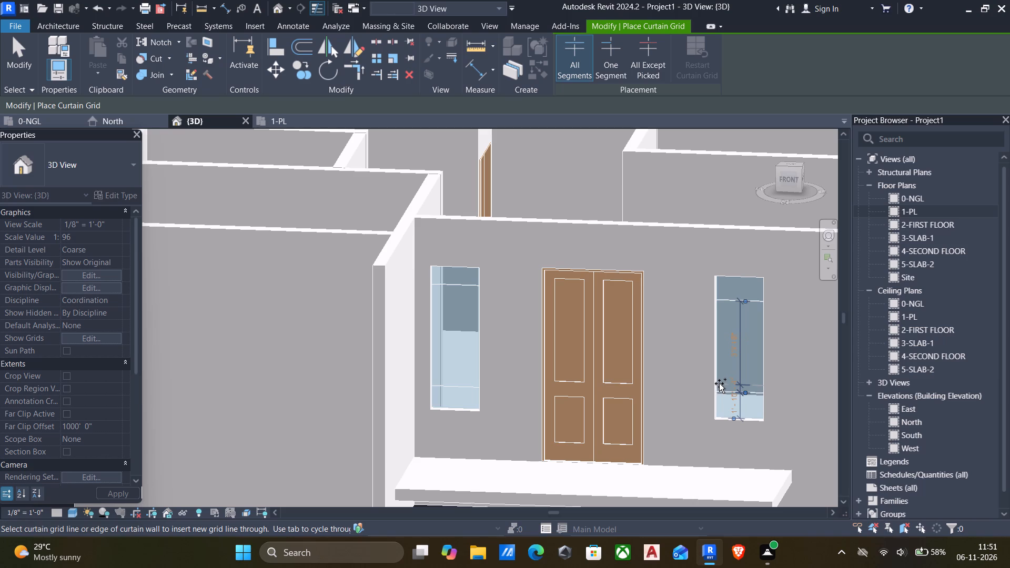
{"action": "key", "text": "Escape"}
{"action": "key", "text": "Escape"}
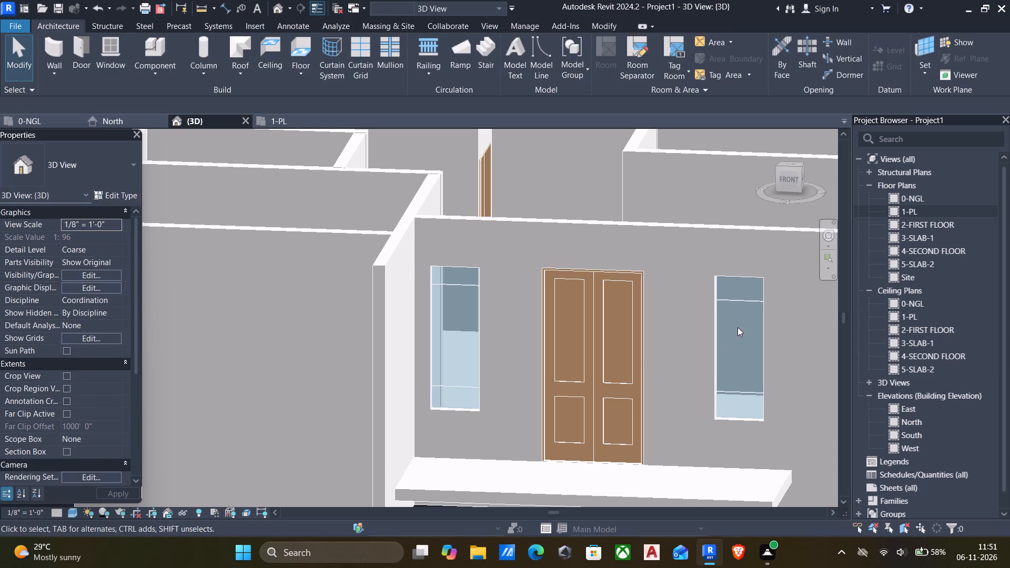
On the curtain wall right of the door, set the upper grid line 1' from the top edge and the lower one 1' from the bottom.
{"action": "left_click", "coordinate": [746, 303]}
{"action": "left_click", "coordinate": [734, 282]}
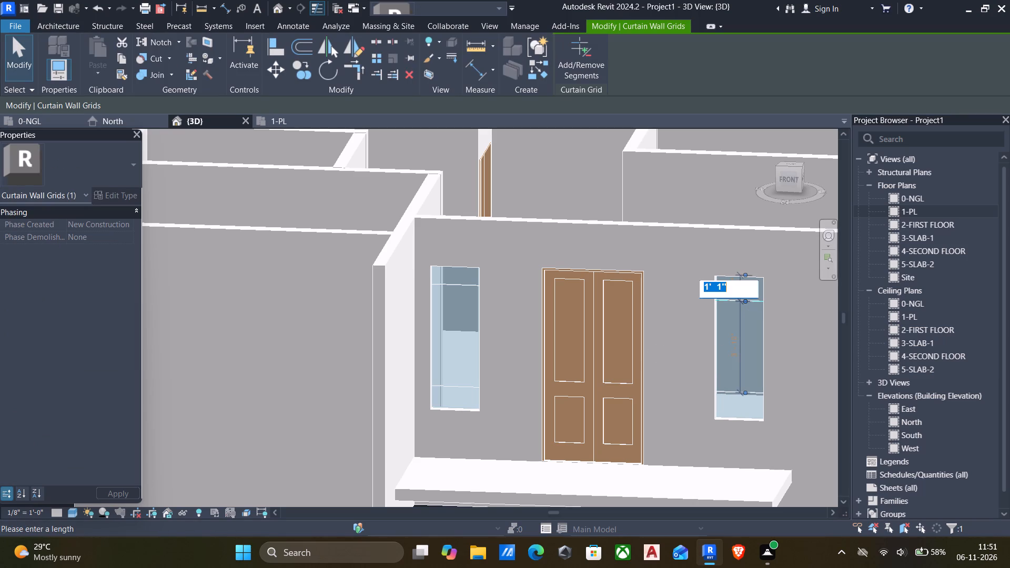
{"action": "key", "text": "1"}
{"action": "key", "text": "apostrophe"}
{"action": "key", "text": "Return"}
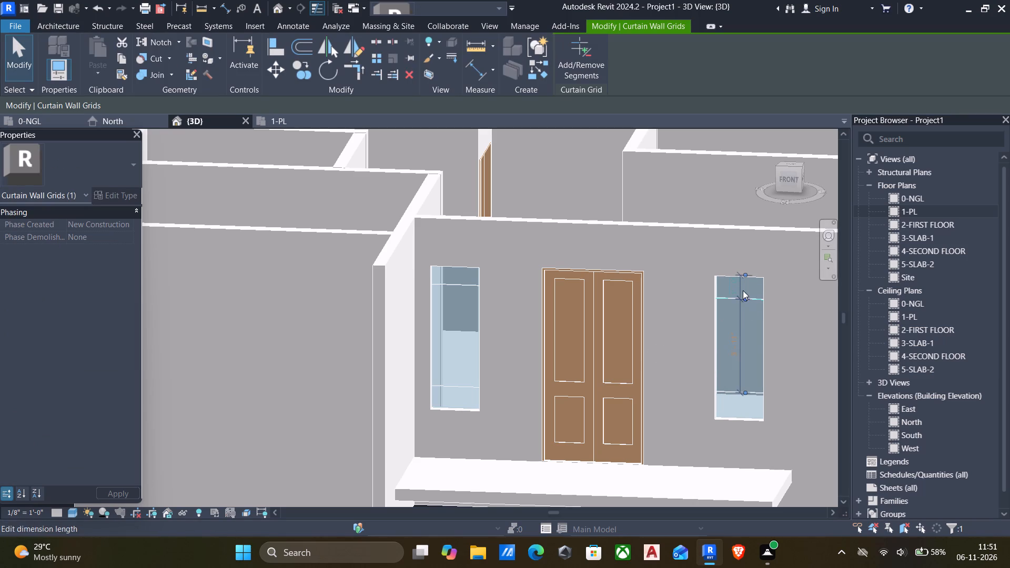
{"action": "left_click", "coordinate": [725, 393]}
{"action": "left_click", "coordinate": [738, 407]}
{"action": "key", "text": "1"}
{"action": "key", "text": "apostrophe"}
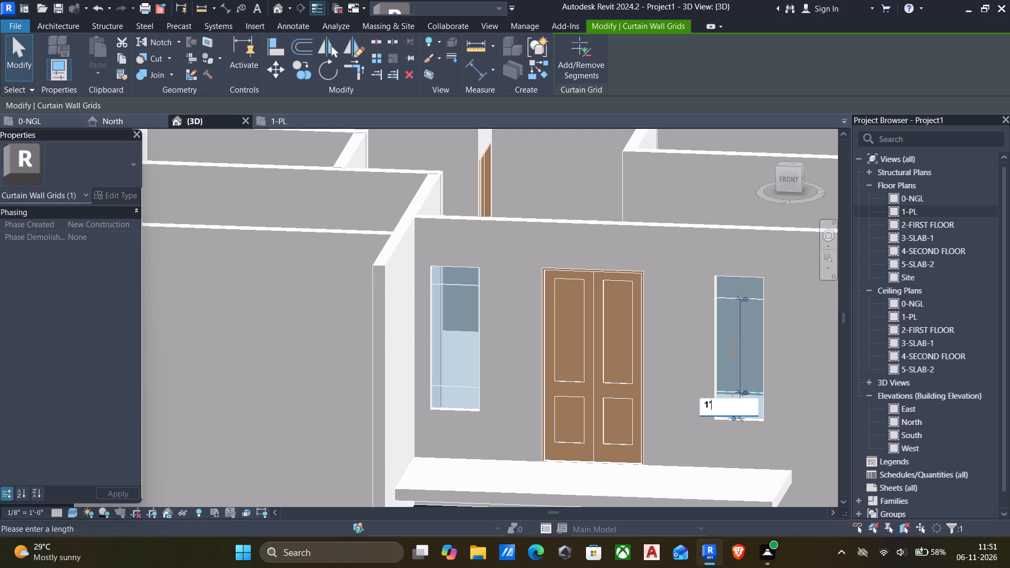
{"action": "key", "text": "Return"}
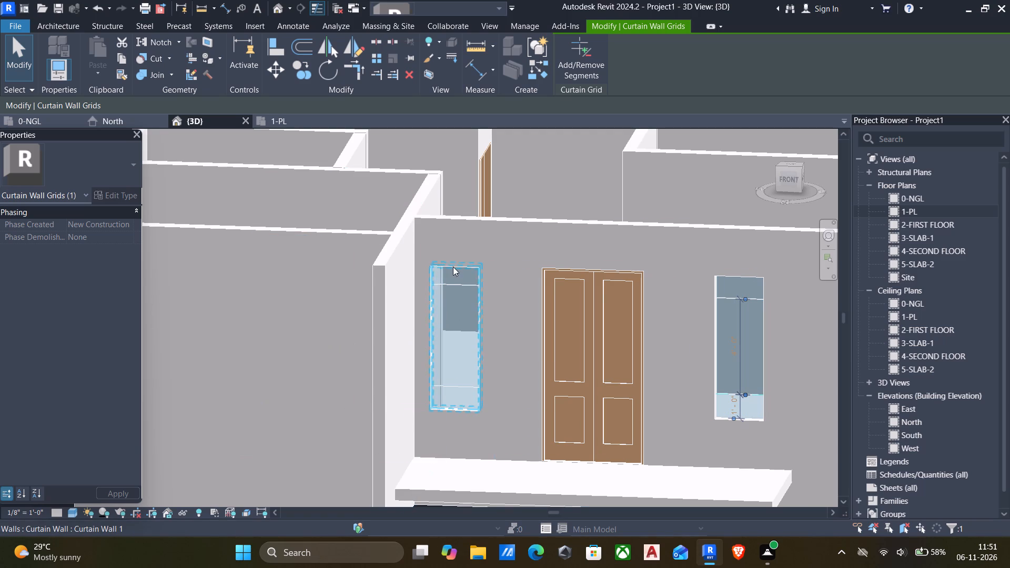
On the curtain wall left of the door, set the upper grid line 1' from the top edge and the lower one 1' from the bottom.
{"action": "left_click", "coordinate": [449, 283]}
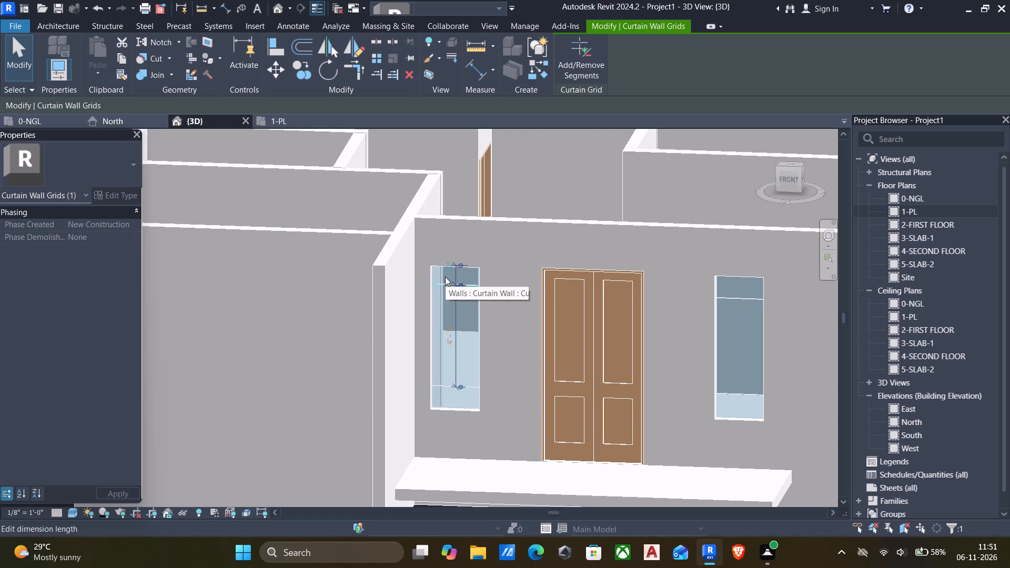
{"action": "left_click", "coordinate": [438, 279]}
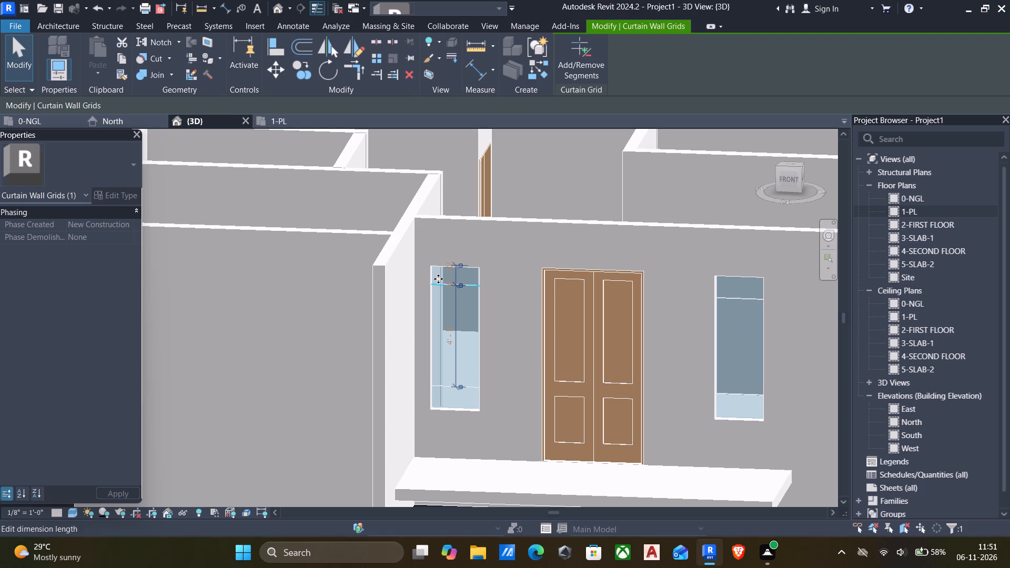
{"action": "left_click", "coordinate": [451, 279]}
{"action": "type", "text": "1'"}
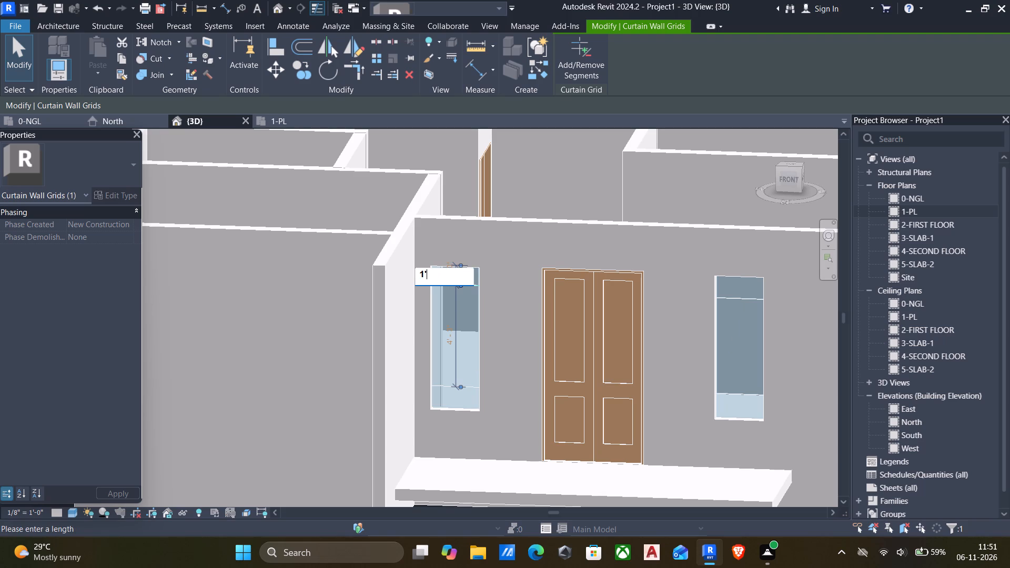
{"action": "key", "text": "Return"}
{"action": "left_click", "coordinate": [472, 387]}
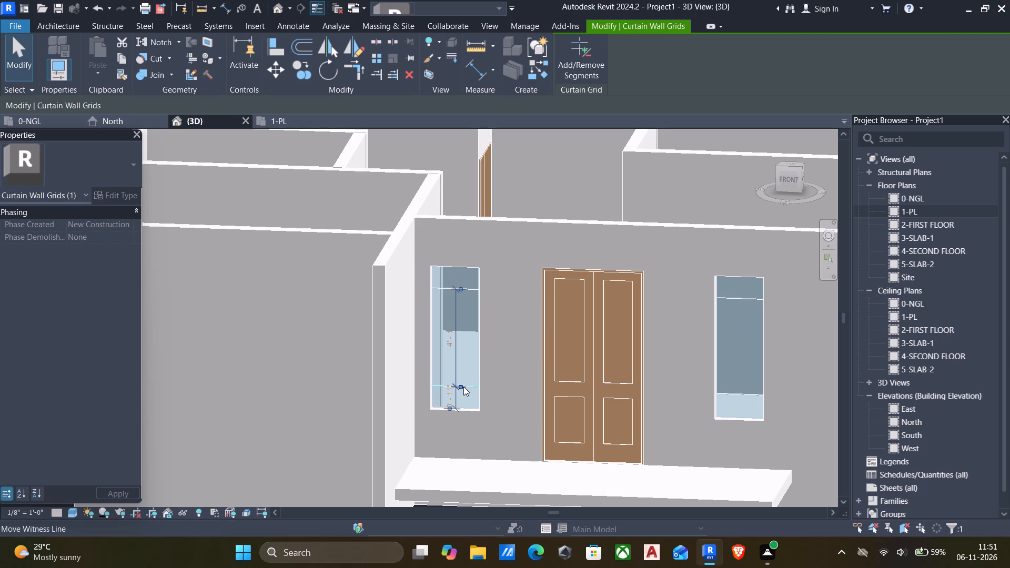
{"action": "left_click", "coordinate": [451, 394]}
{"action": "key", "text": "1"}
{"action": "key", "text": "apostrophe"}
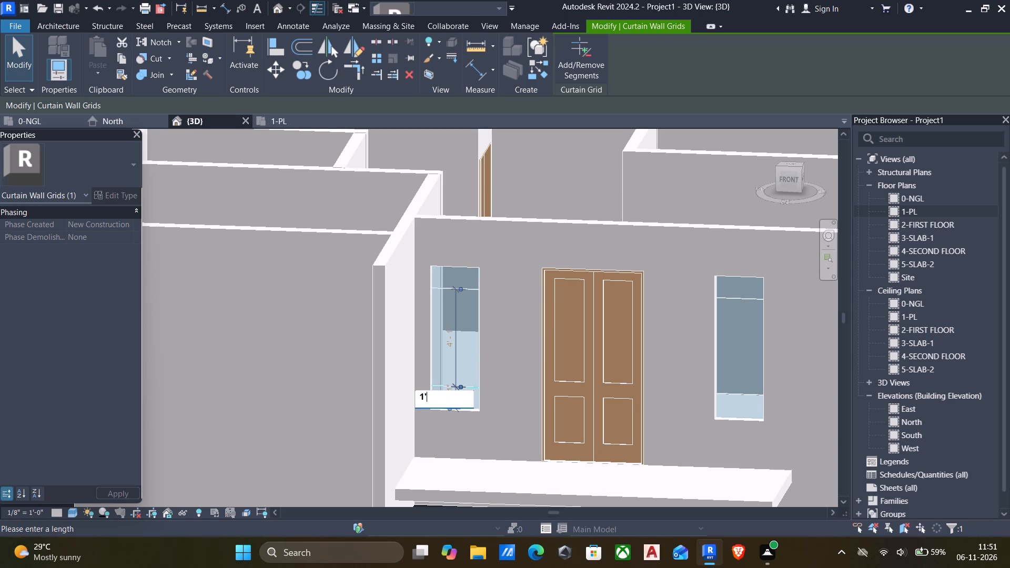
{"action": "key", "text": "Return"}
{"action": "scroll", "coordinate": [571, 385], "scroll_direction": "down", "scroll_amount": 5}
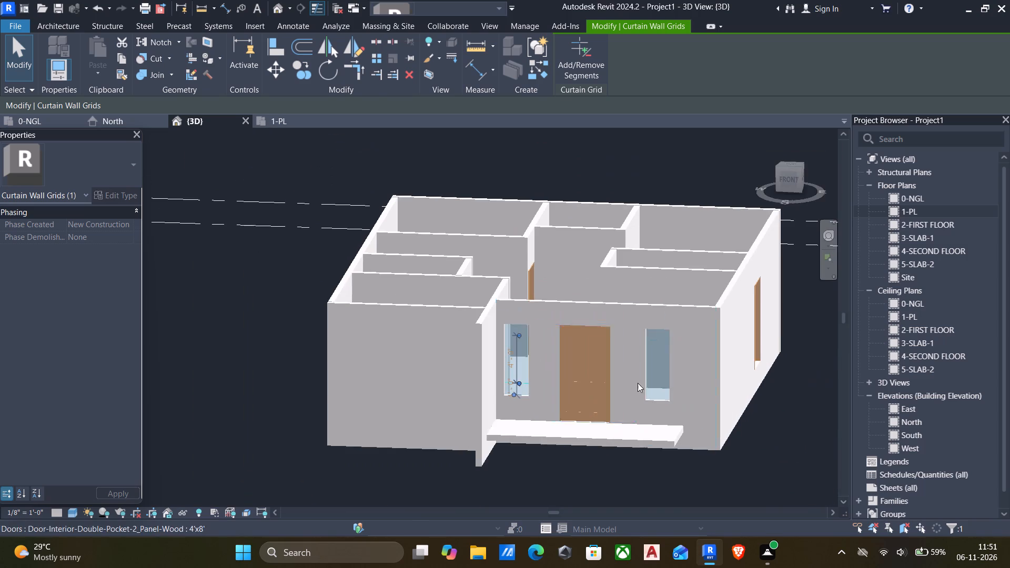
{"action": "left_click", "coordinate": [761, 409]}
Place 2.5" x 5" rectangular mullions on all grid lines of both curtain walls beside the front door.
{"action": "middle_click_drag", "start_coordinate": [612, 373], "coordinate": [507, 345]}
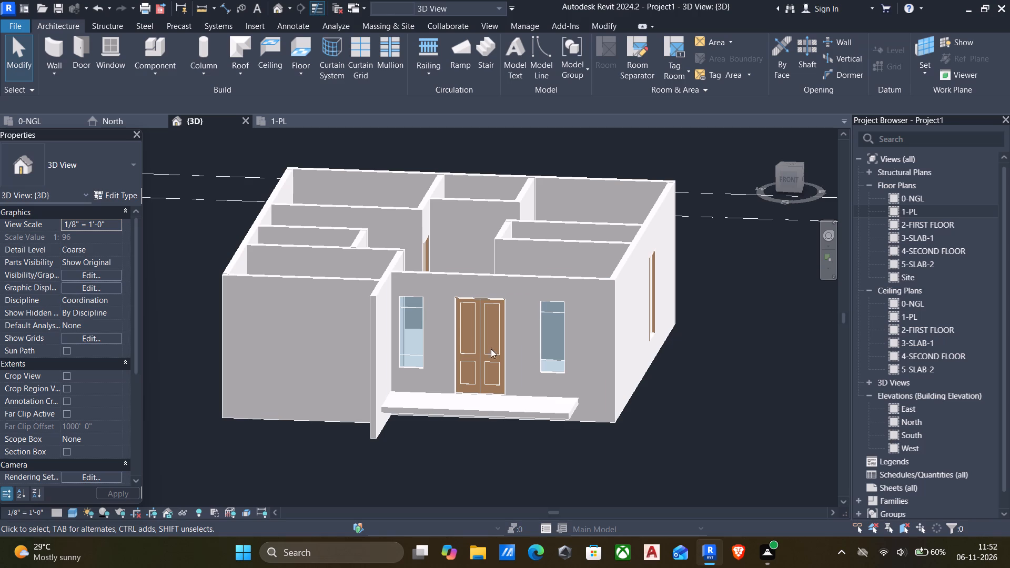
{"action": "left_click", "coordinate": [392, 45]}
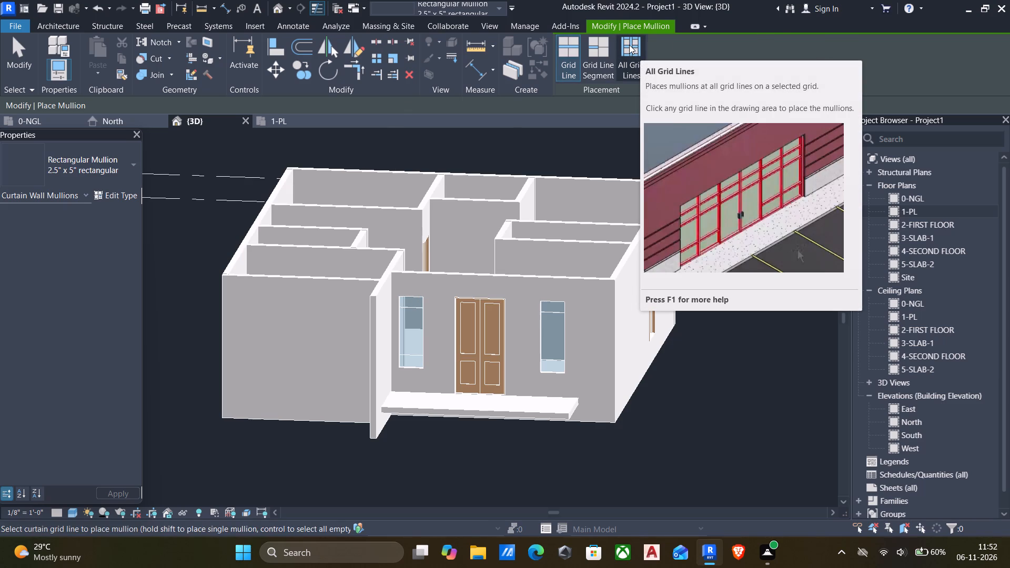
{"action": "left_click", "coordinate": [629, 45]}
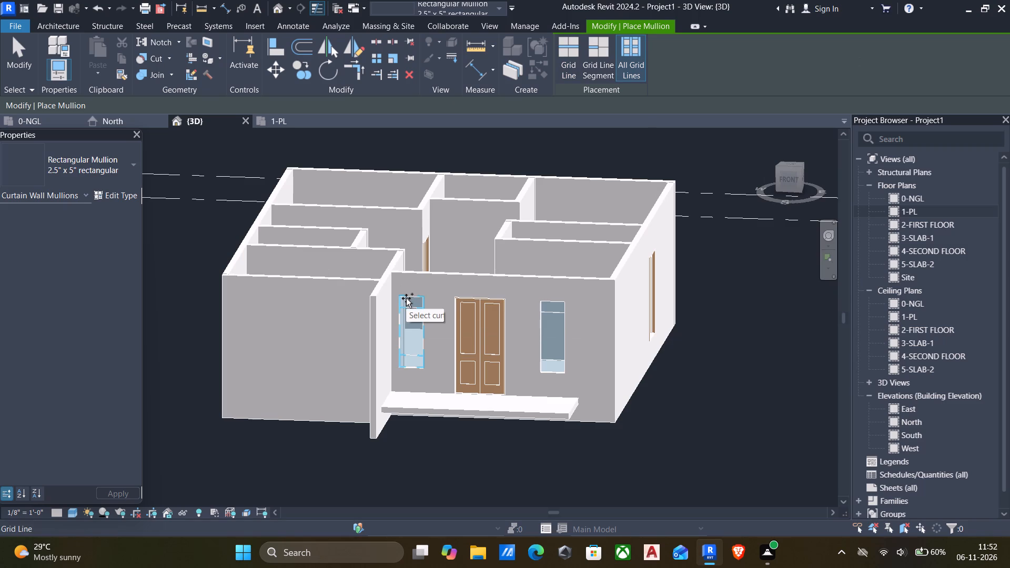
{"action": "left_click", "coordinate": [406, 298]}
{"action": "left_click", "coordinate": [551, 308]}
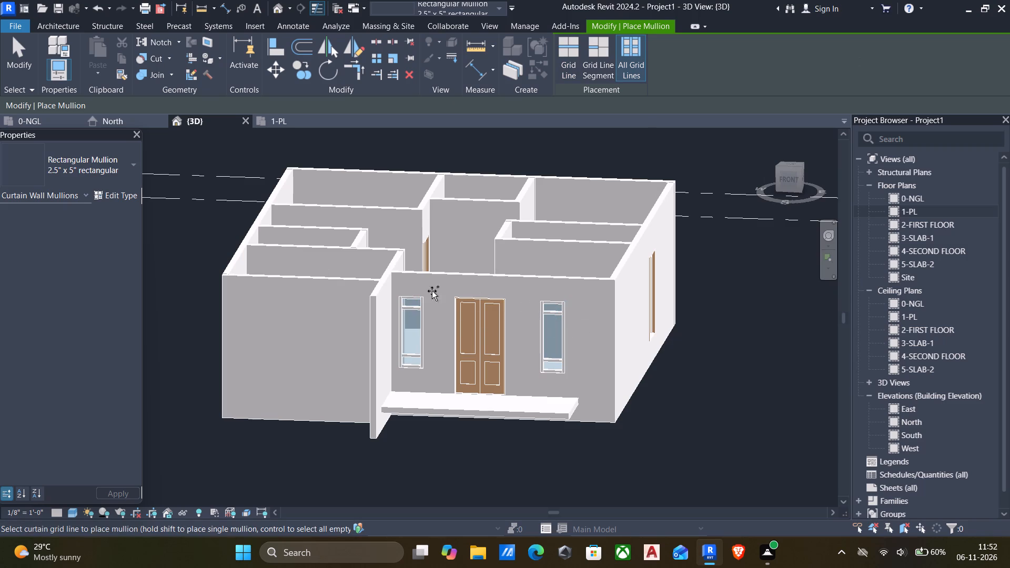
{"action": "key", "text": "Escape"}
Change the top and bottom glazed panels of both curtain walls beside the front door to the System Panel Solid type.
{"action": "middle_click_drag", "start_coordinate": [428, 327], "coordinate": [425, 329]}
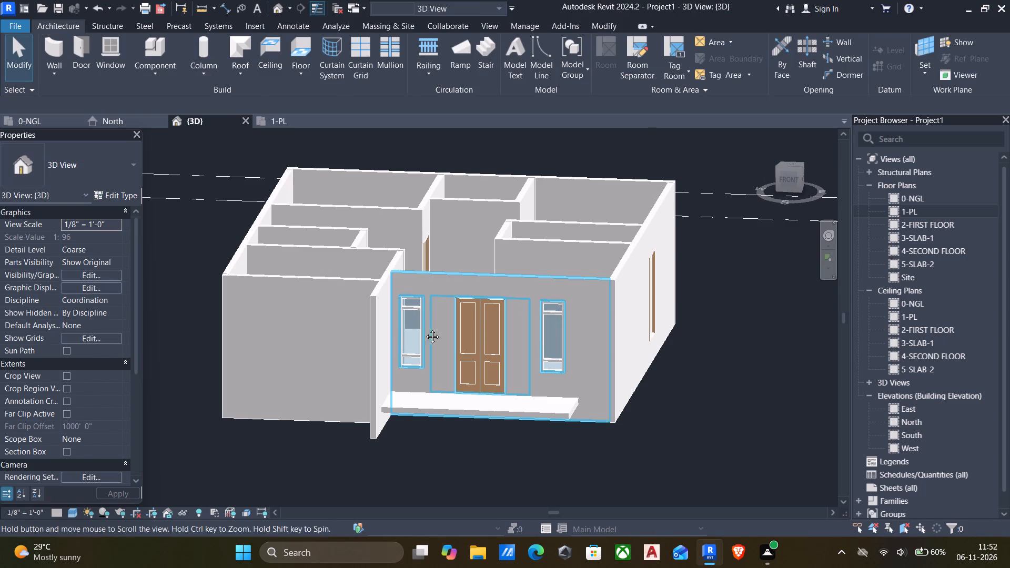
{"action": "middle_click_drag", "start_coordinate": [425, 329], "coordinate": [412, 300]}
{"action": "scroll", "coordinate": [530, 316], "scroll_direction": "up", "scroll_amount": 3}
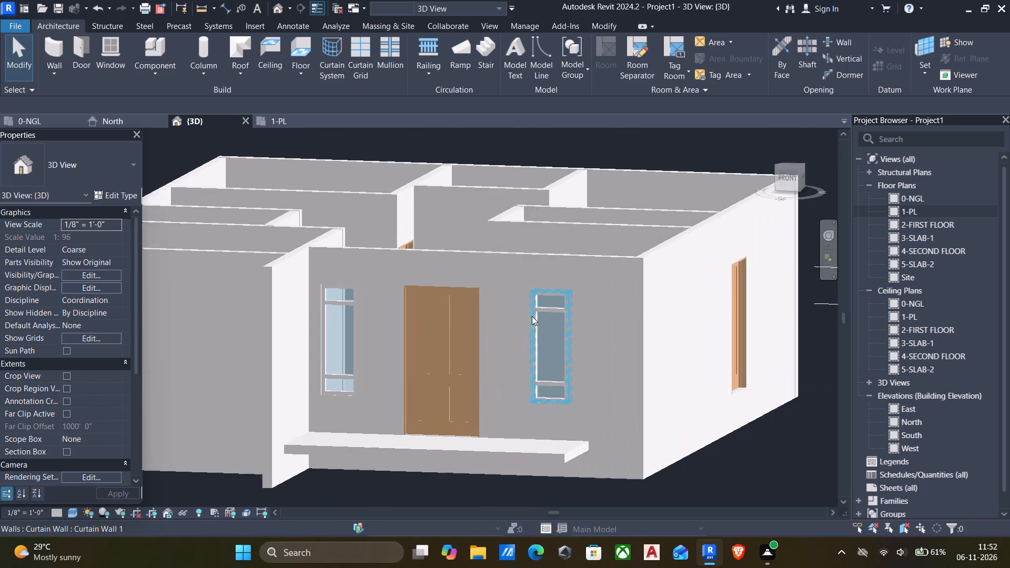
{"action": "scroll", "coordinate": [532, 316], "scroll_direction": "up", "scroll_amount": 1}
{"action": "key", "text": "Escape"}
{"action": "scroll", "coordinate": [564, 306], "scroll_direction": "up", "scroll_amount": 4}
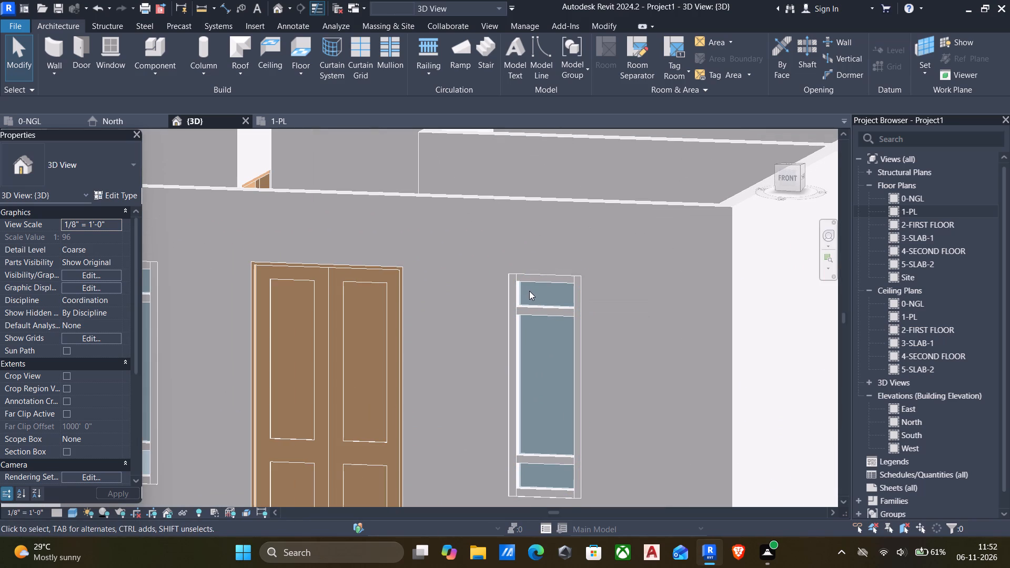
{"action": "key", "text": "Tab"}
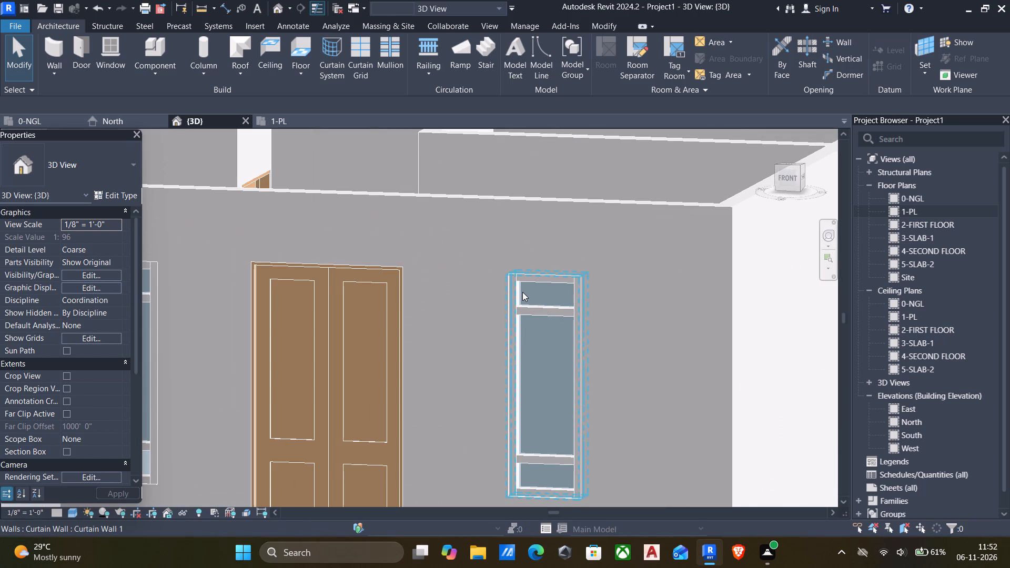
{"action": "key", "text": "Tab"}
{"action": "left_click", "coordinate": [522, 292]}
{"action": "scroll", "coordinate": [531, 311], "scroll_direction": "down", "scroll_amount": 4}
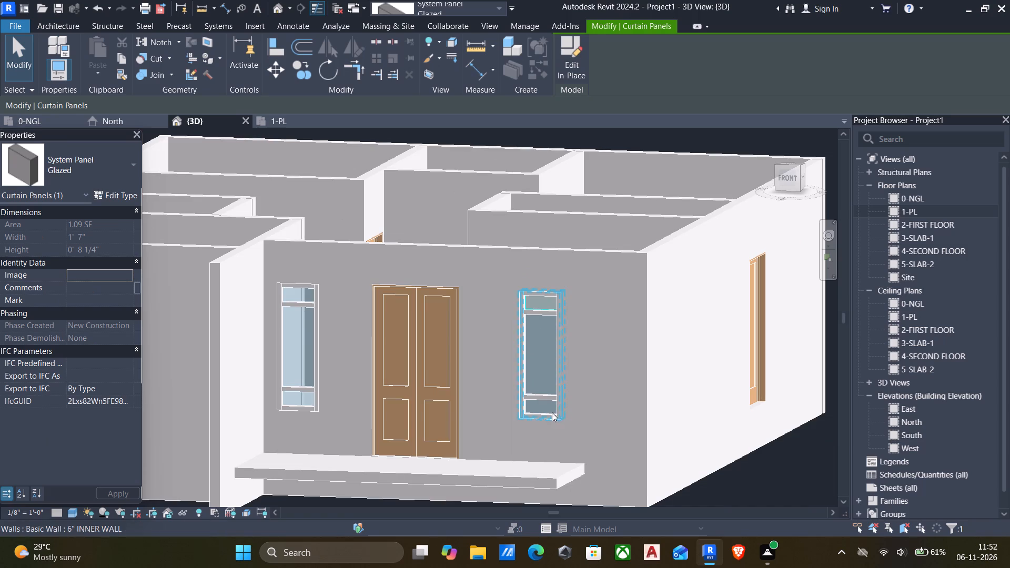
{"action": "scroll", "coordinate": [550, 411], "scroll_direction": "up", "scroll_amount": 2}
{"action": "key", "text": "Tab"}
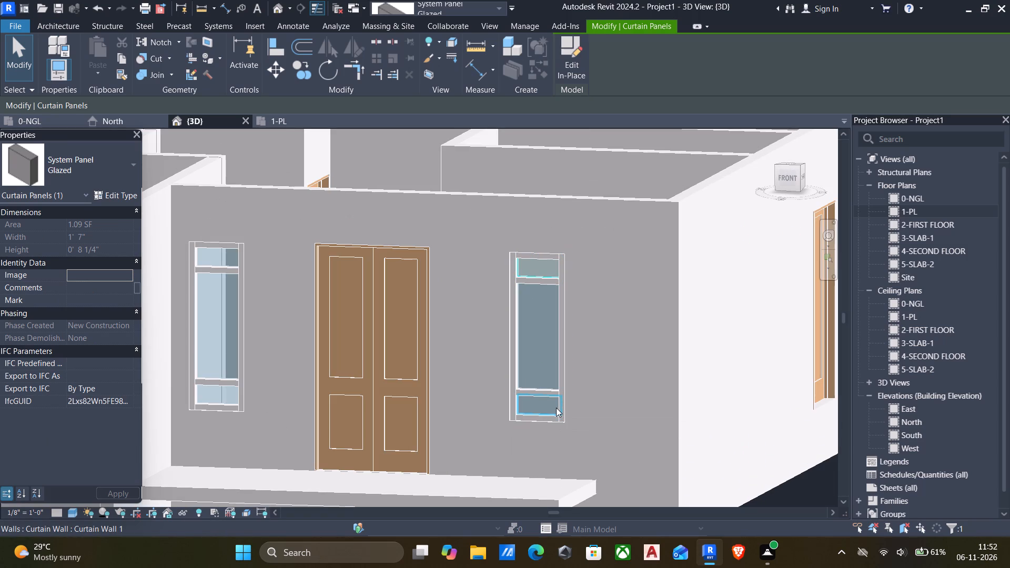
{"action": "left_click", "coordinate": [556, 408], "text": "ctrl"}
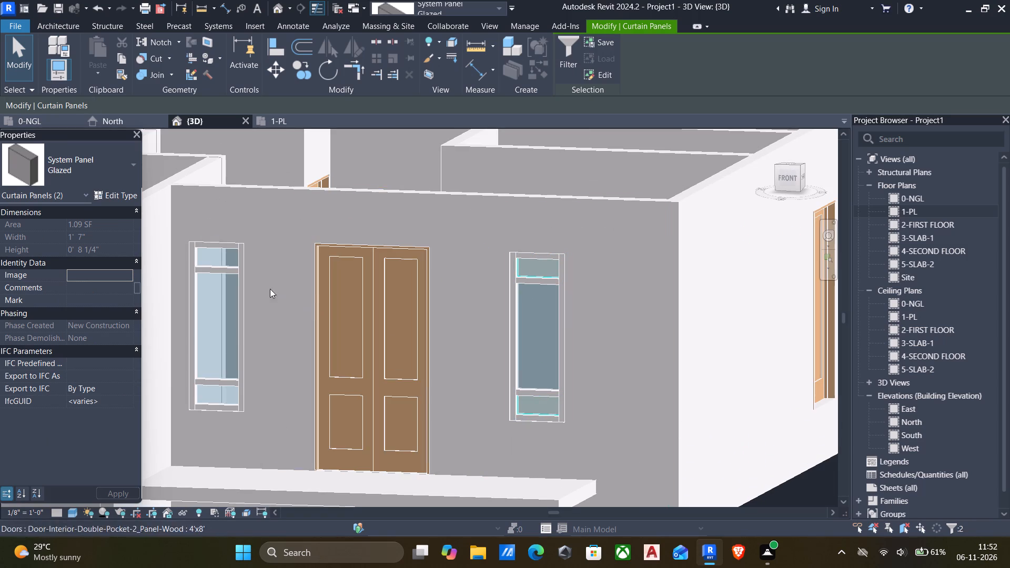
{"action": "key", "text": "Tab"}
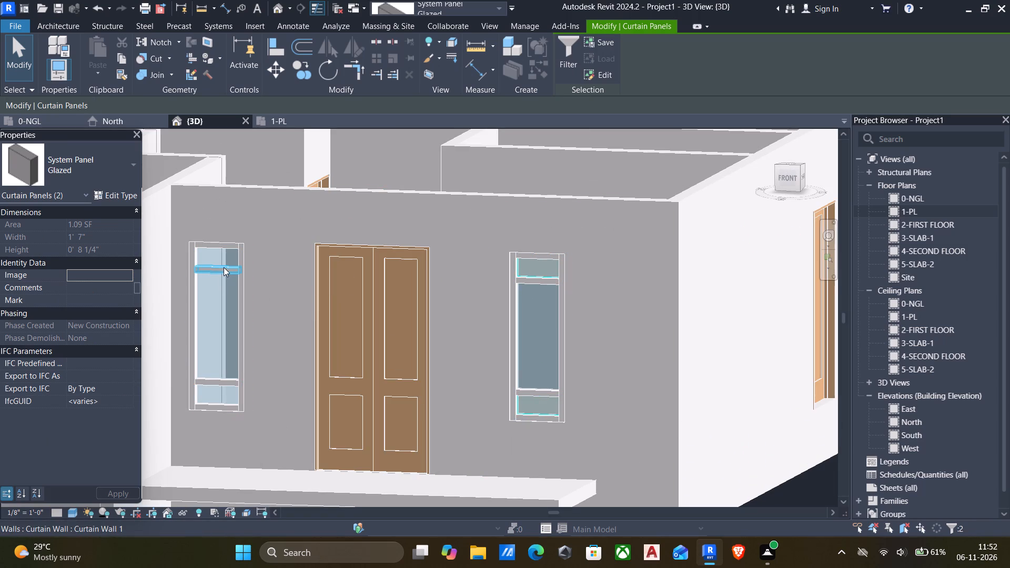
{"action": "key", "text": "Tab"}
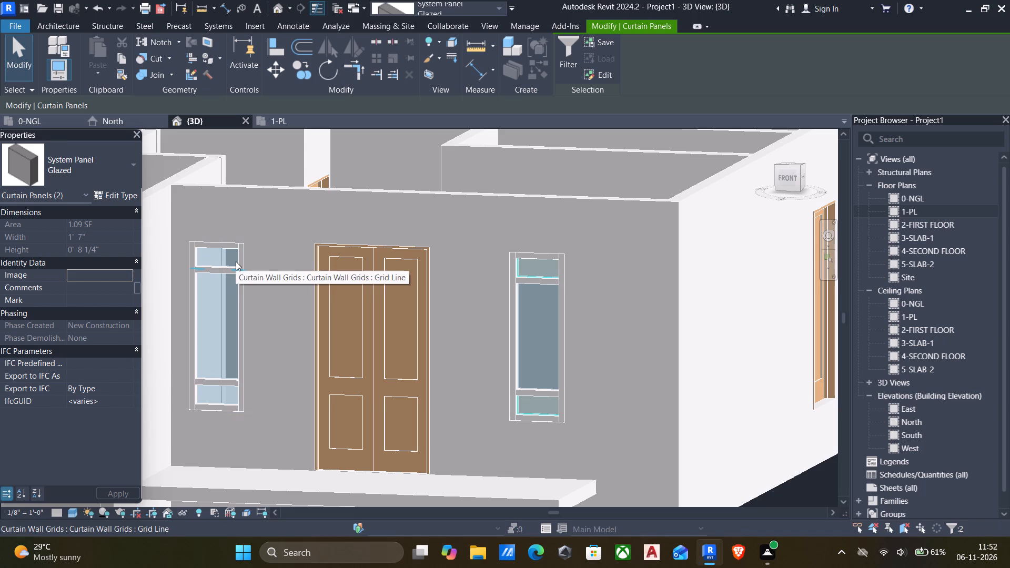
{"action": "key", "text": "Tab"}
{"action": "left_click", "coordinate": [236, 261], "text": "ctrl"}
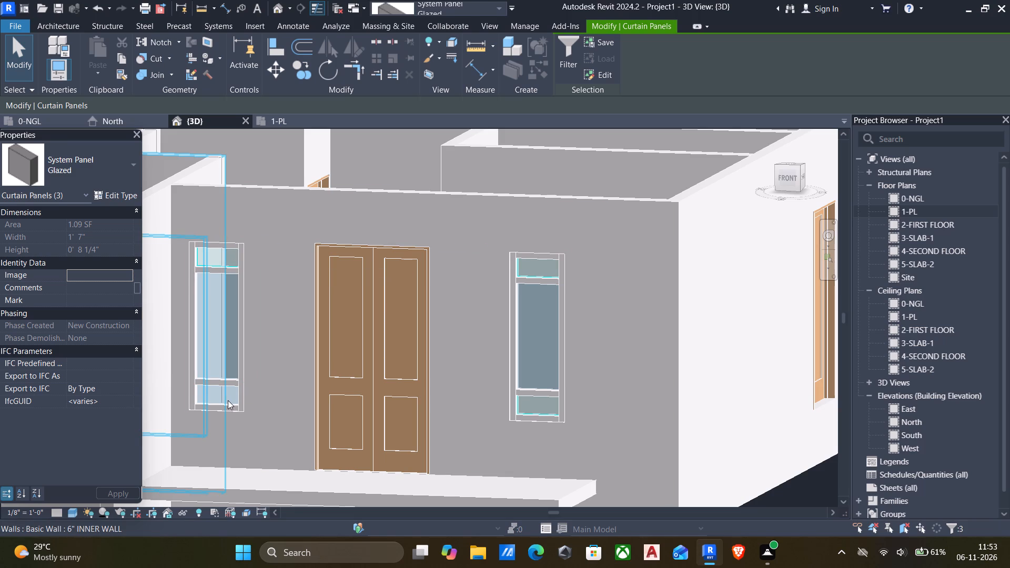
{"action": "key", "text": "Tab"}
{"action": "left_click", "coordinate": [227, 401], "text": "ctrl"}
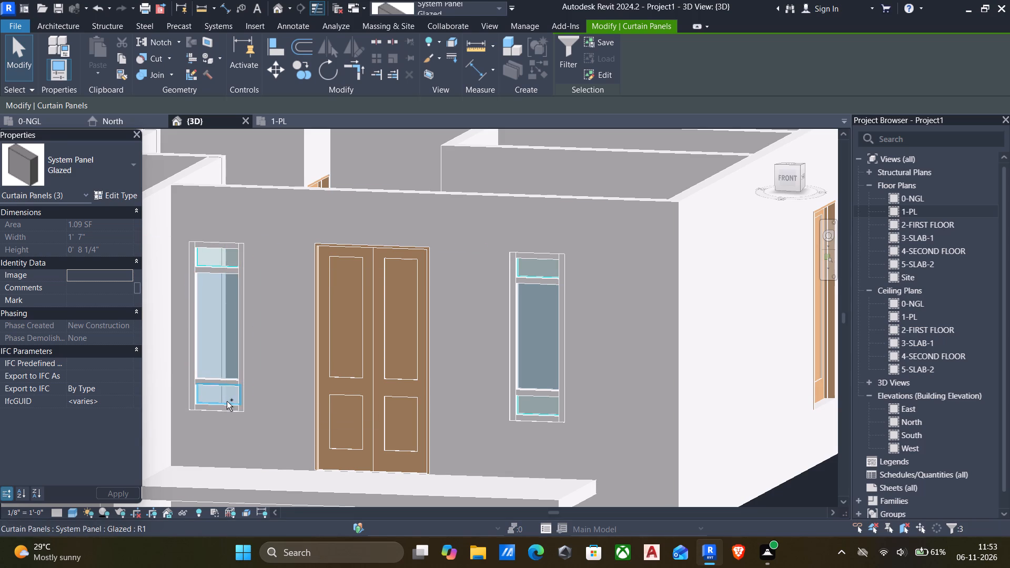
{"action": "left_click", "coordinate": [104, 167]}
{"action": "scroll", "coordinate": [102, 332], "scroll_direction": "down", "scroll_amount": 3}
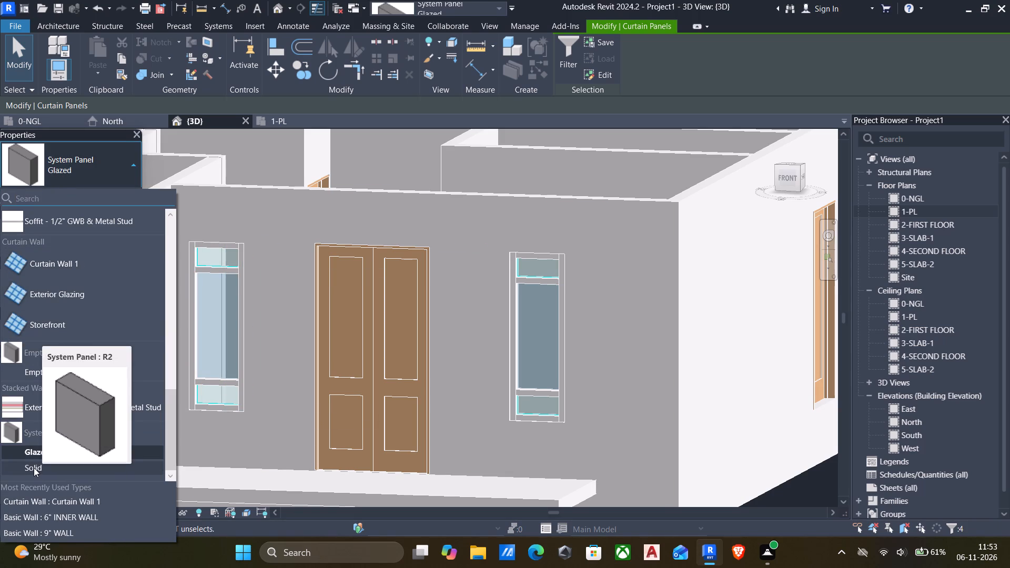
{"action": "left_click", "coordinate": [31, 465]}
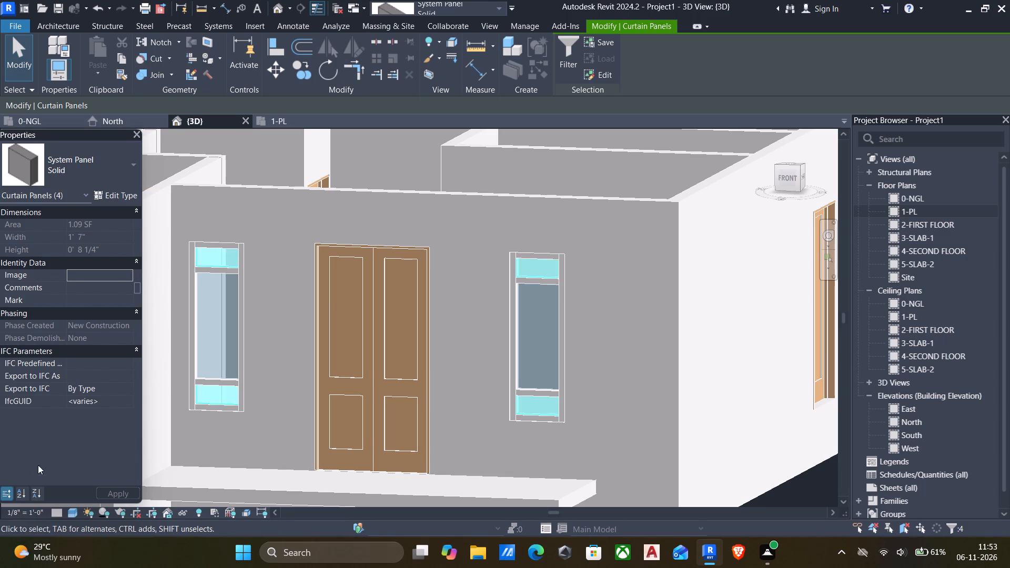
{"action": "scroll", "coordinate": [349, 326], "scroll_direction": "down", "scroll_amount": 2}
{"action": "key", "text": "Escape"}
Inspect the front windows from several angles and review the type properties of the curtain wall left of the door.
{"action": "scroll", "coordinate": [370, 333], "scroll_direction": "down", "scroll_amount": 3}
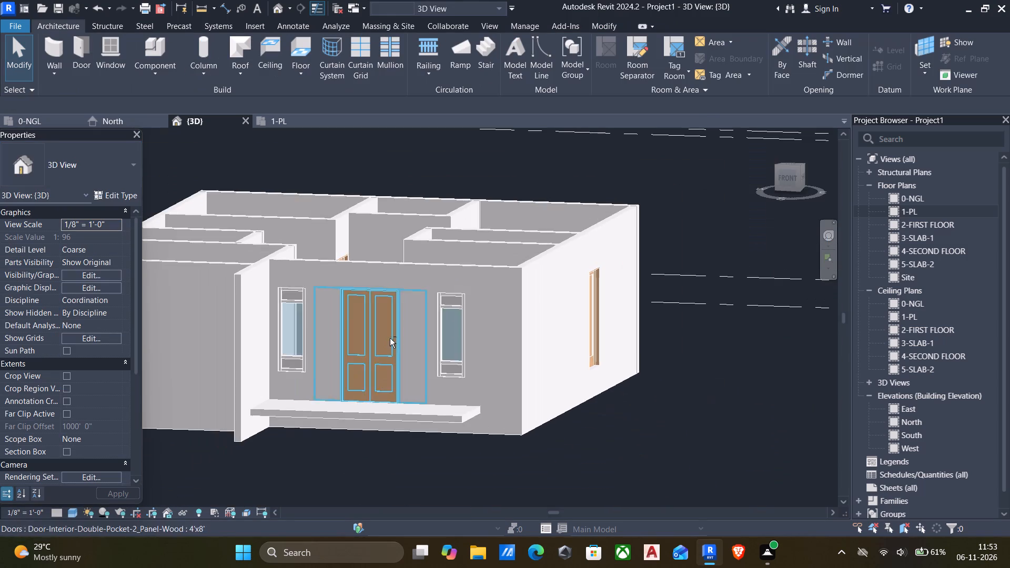
{"action": "middle_click_drag", "start_coordinate": [390, 338], "coordinate": [443, 367], "text": "shift"}
{"action": "middle_click_drag", "start_coordinate": [469, 343], "coordinate": [364, 354], "text": "shift"}
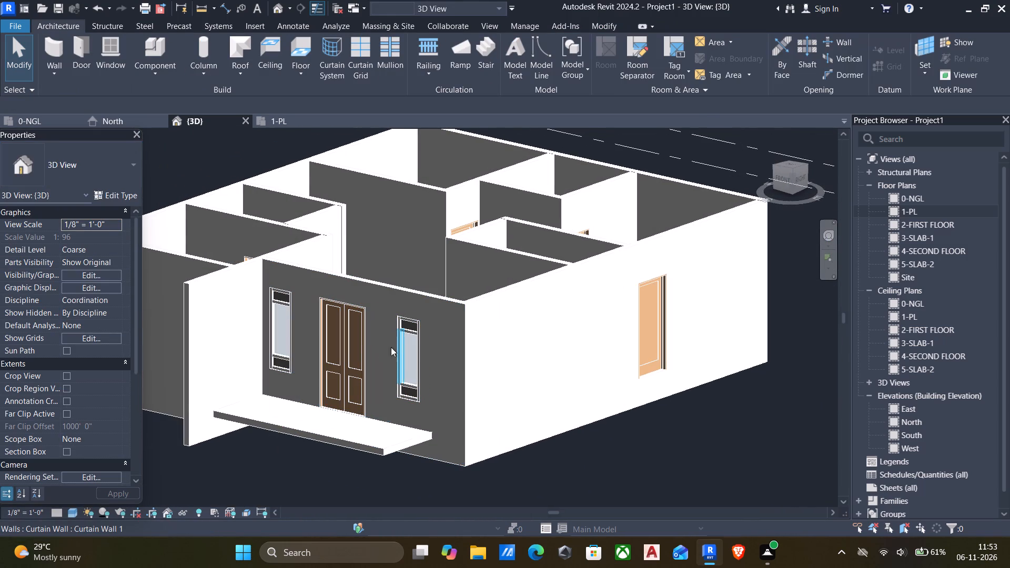
{"action": "middle_click_drag", "start_coordinate": [301, 342], "coordinate": [385, 342]}
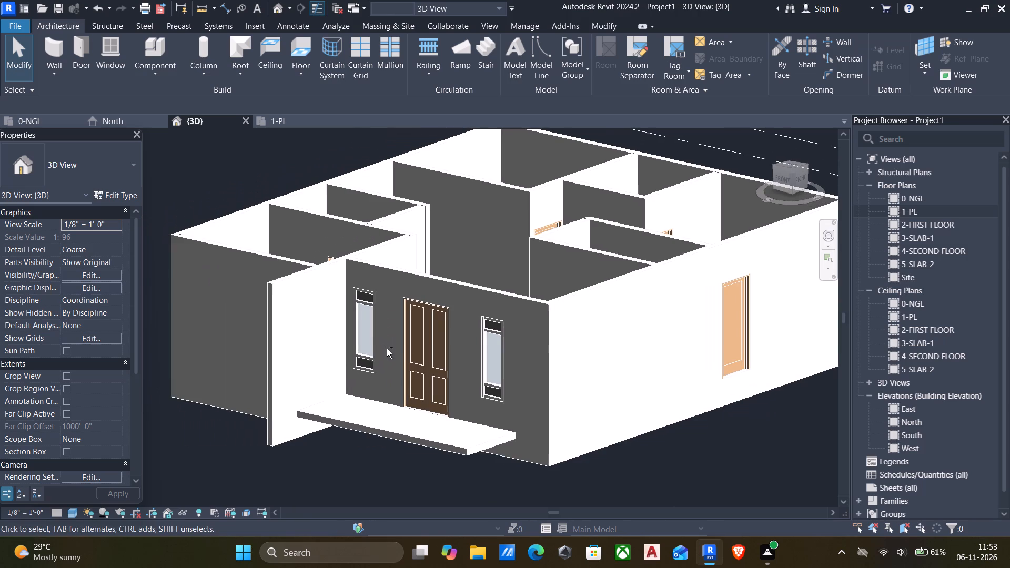
{"action": "middle_click_drag", "start_coordinate": [387, 349], "coordinate": [429, 338], "text": "shift"}
{"action": "left_click", "coordinate": [370, 330]}
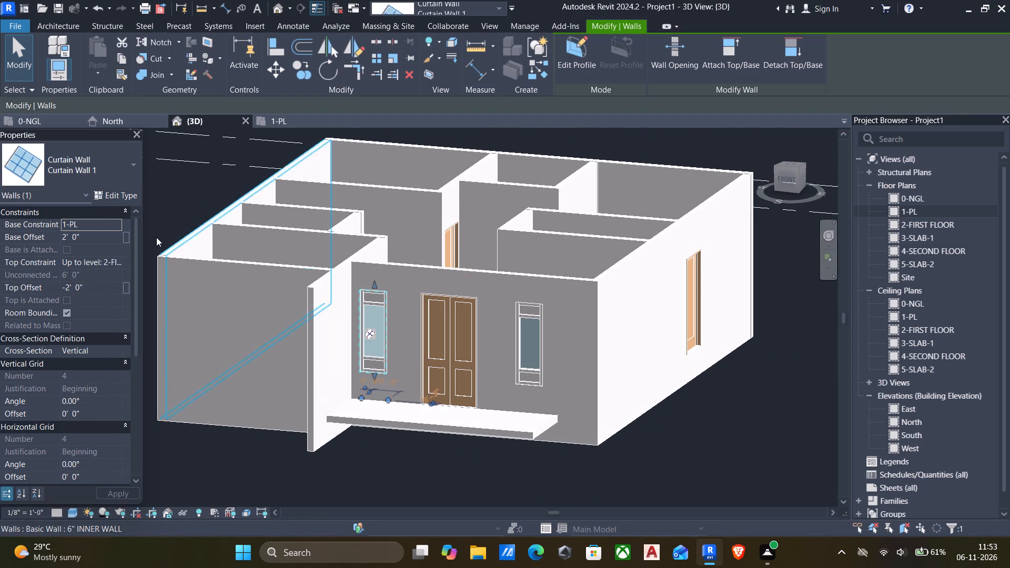
{"action": "left_click", "coordinate": [114, 193]}
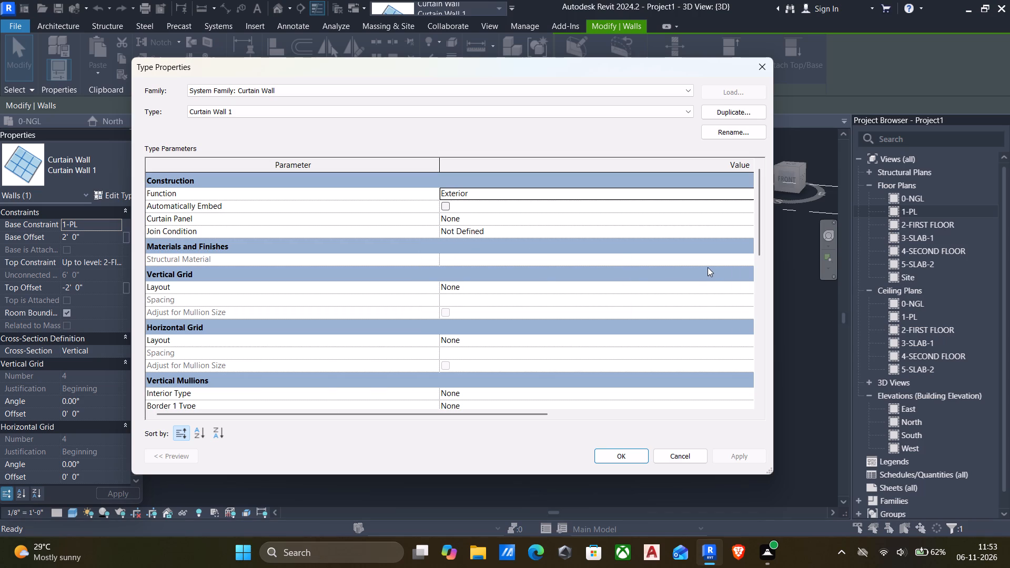
{"action": "left_click", "coordinate": [755, 63]}
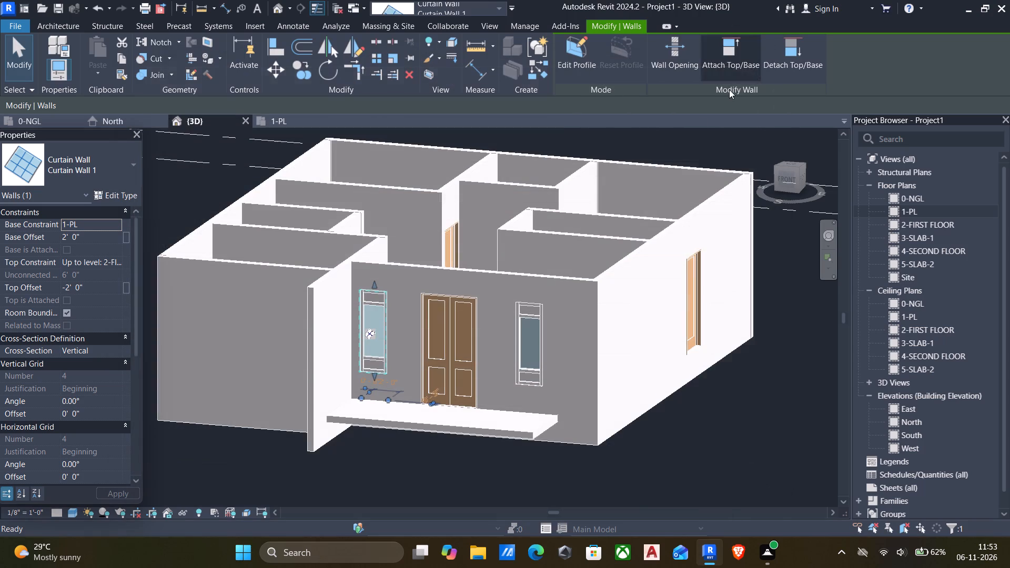
{"action": "key", "text": "Escape"}
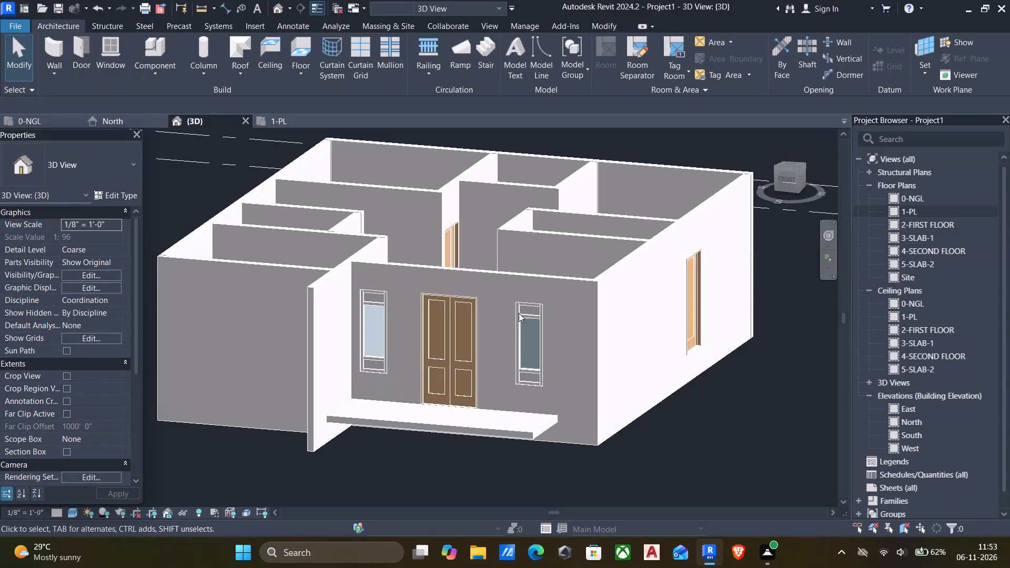
{"action": "middle_click_drag", "start_coordinate": [537, 310], "coordinate": [492, 273], "text": "shift"}
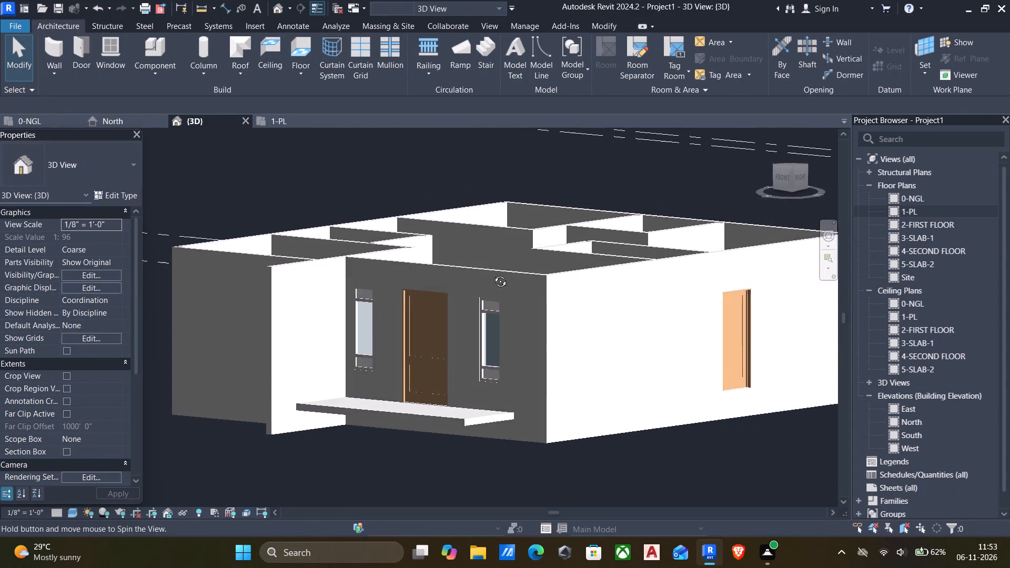
{"action": "middle_click_drag", "start_coordinate": [492, 273], "coordinate": [530, 272], "text": "shift"}
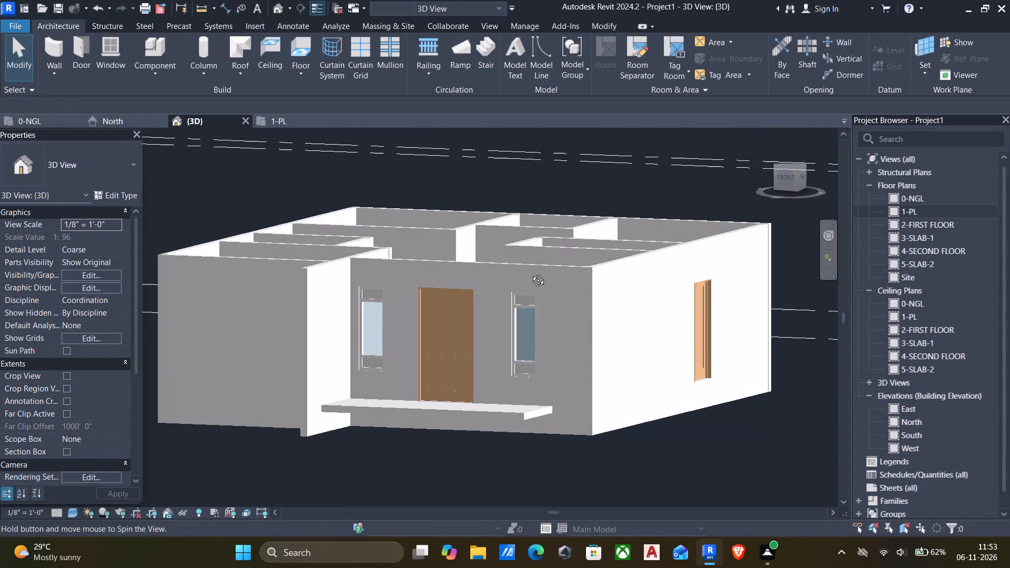
{"action": "middle_click_drag", "start_coordinate": [530, 272], "coordinate": [530, 272], "text": "shift"}
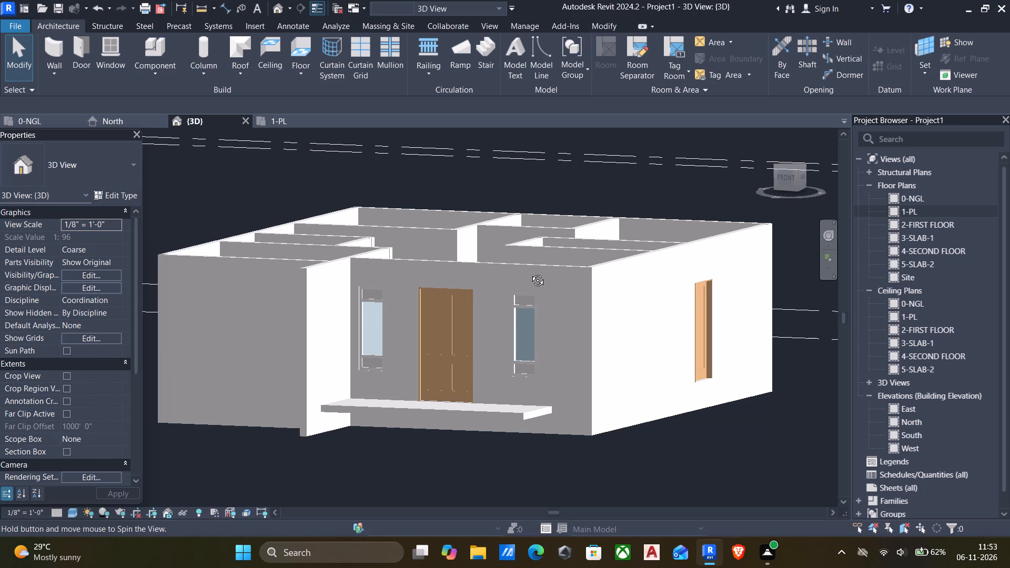
{"action": "middle_click_drag", "start_coordinate": [530, 272], "coordinate": [529, 272], "text": "shift"}
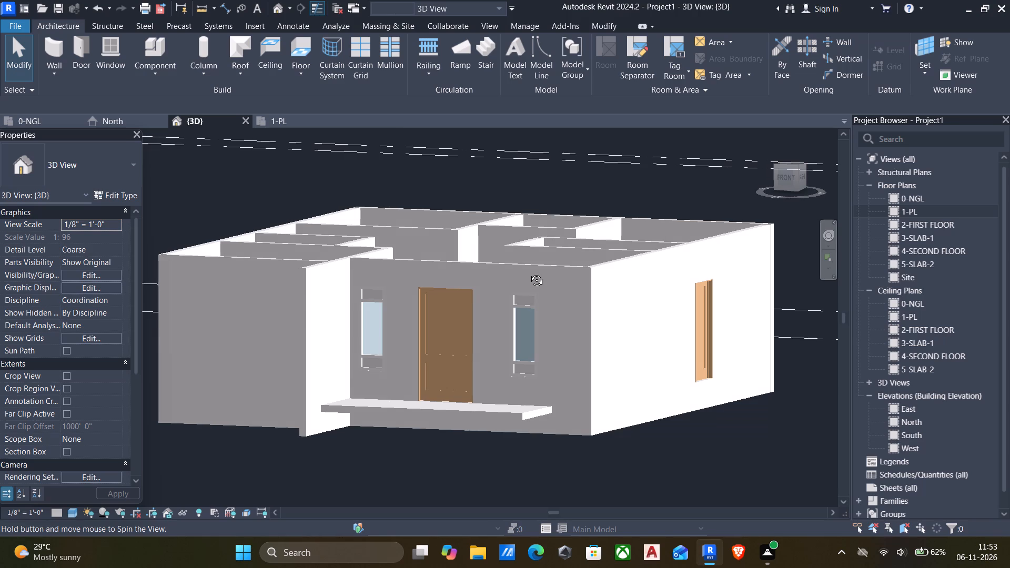
{"action": "middle_click_drag", "start_coordinate": [529, 272], "coordinate": [536, 293], "text": "shift"}
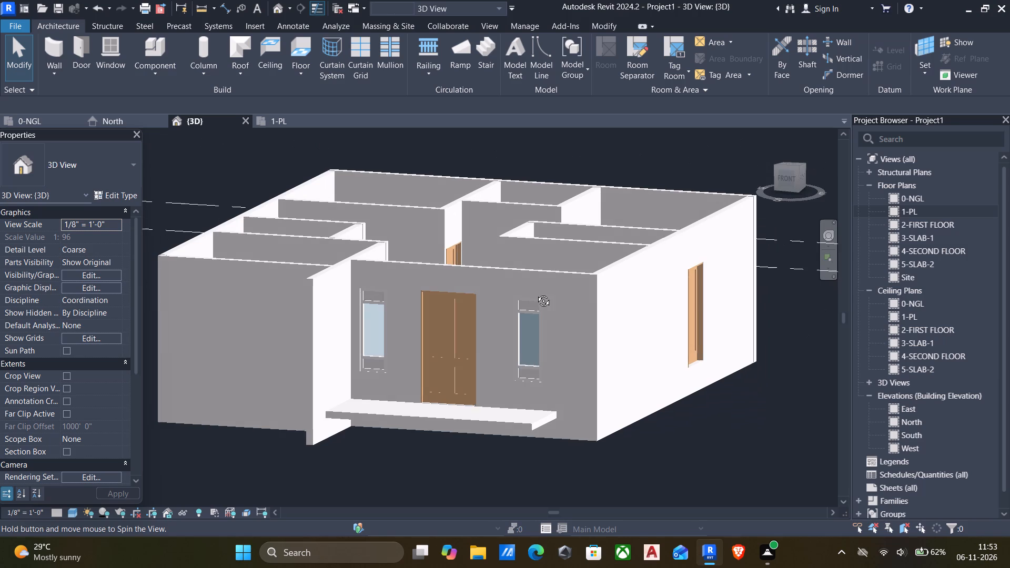
{"action": "middle_click_drag", "start_coordinate": [536, 293], "coordinate": [533, 293], "text": "shift"}
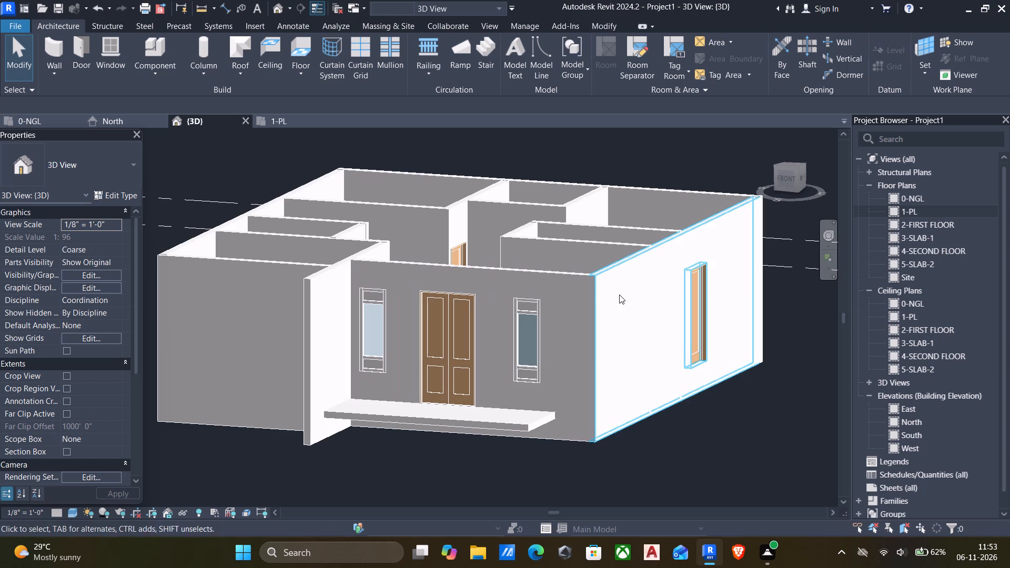
On floor plan 1-PL, draw a 5' Curtain Wall 1 inside the front room's outer wall, starting 4' from the left side wall's inner face.
{"action": "double_click", "coordinate": [895, 208]}
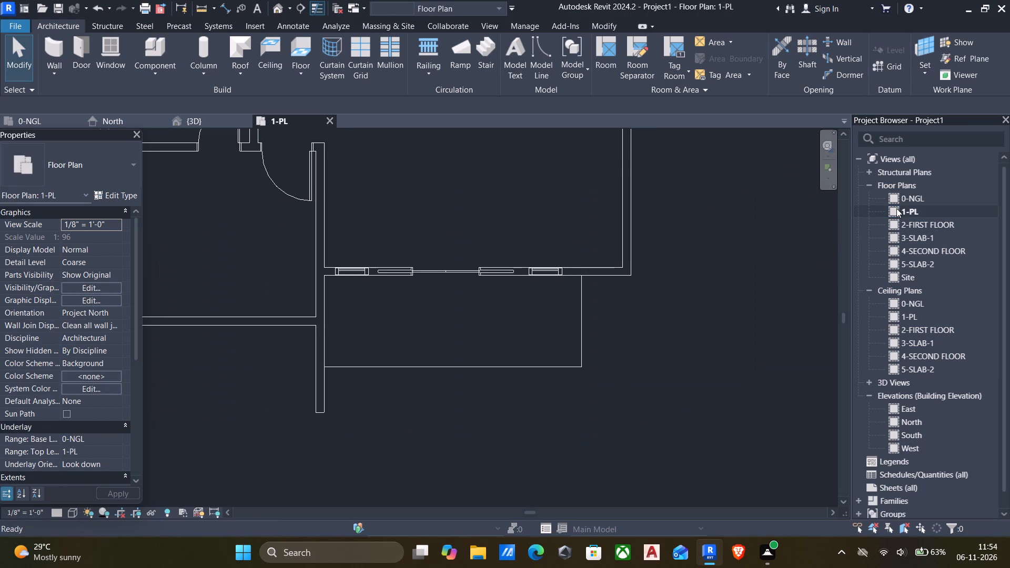
{"action": "scroll", "coordinate": [489, 246], "scroll_direction": "down", "scroll_amount": 5}
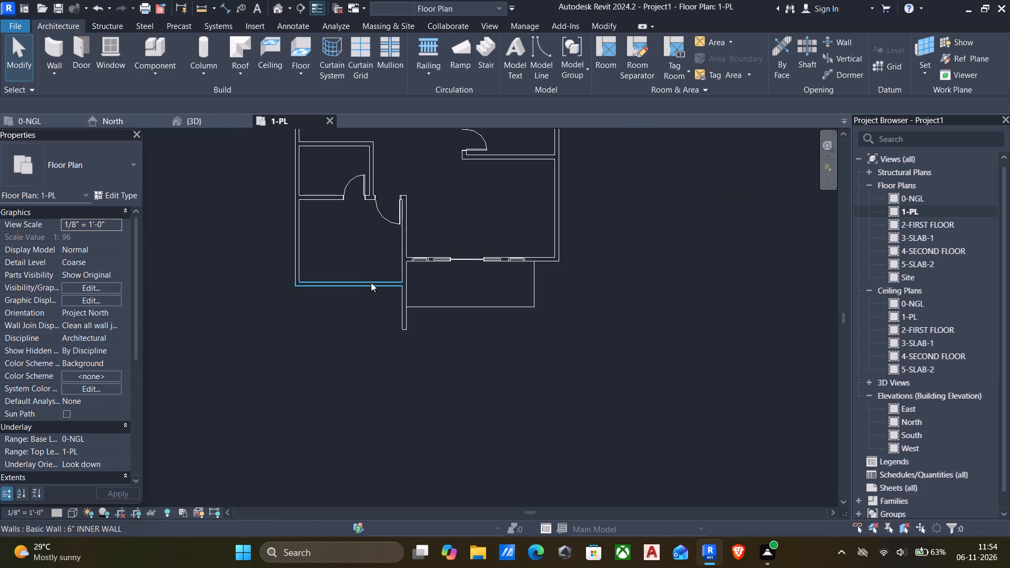
{"action": "type", "text": "wa"}
{"action": "scroll", "coordinate": [359, 287], "scroll_direction": "up", "scroll_amount": 2}
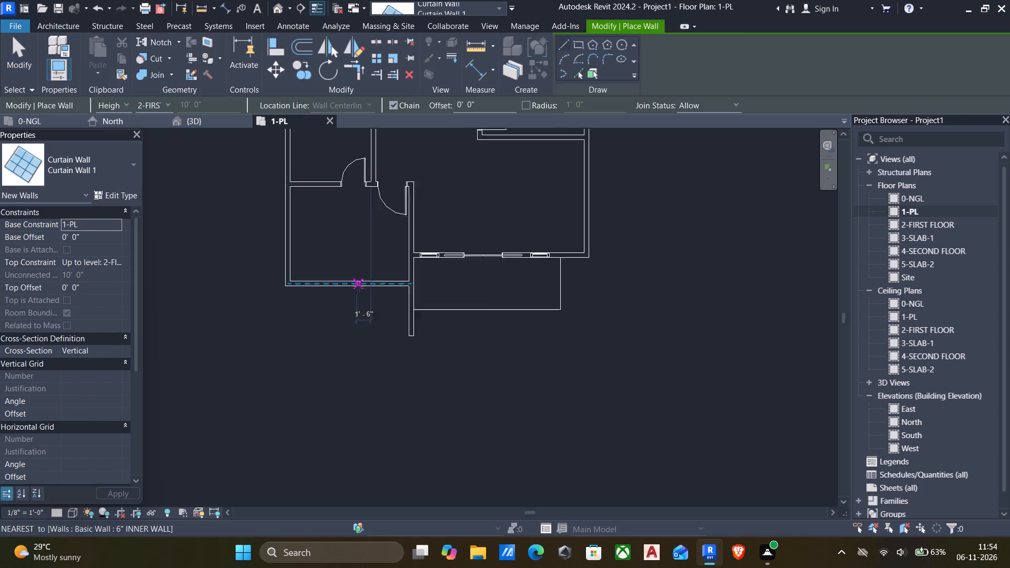
{"action": "scroll", "coordinate": [358, 287], "scroll_direction": "up", "scroll_amount": 2}
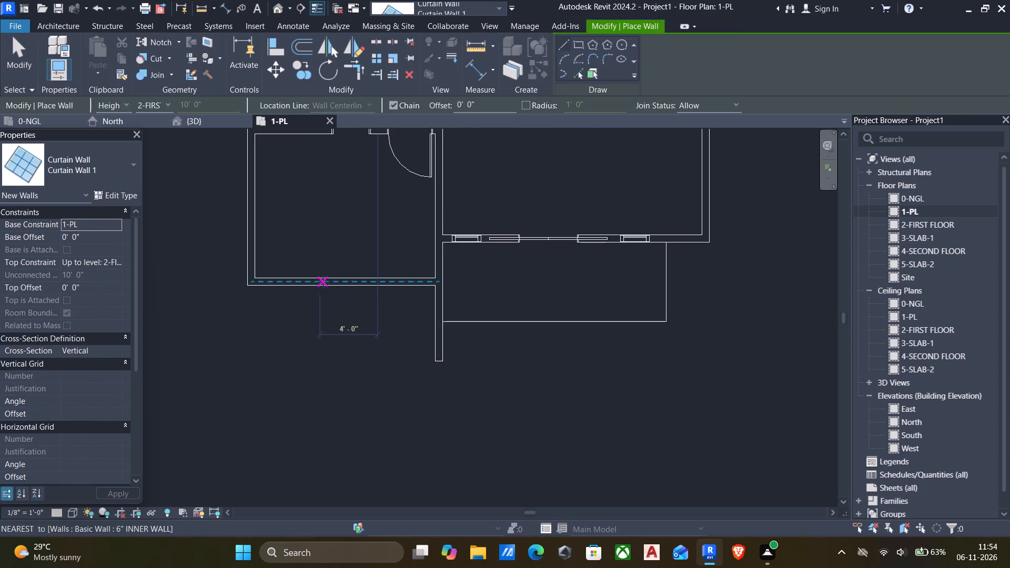
{"action": "scroll", "coordinate": [326, 285], "scroll_direction": "up", "scroll_amount": 3}
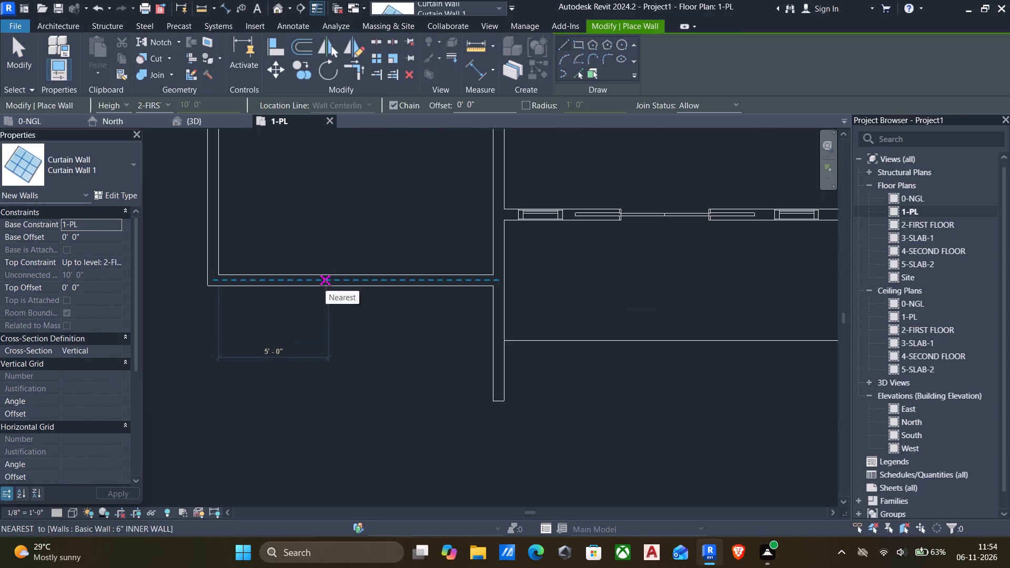
{"action": "scroll", "coordinate": [326, 285], "scroll_direction": "up", "scroll_amount": 1}
{"action": "left_click", "coordinate": [304, 282]}
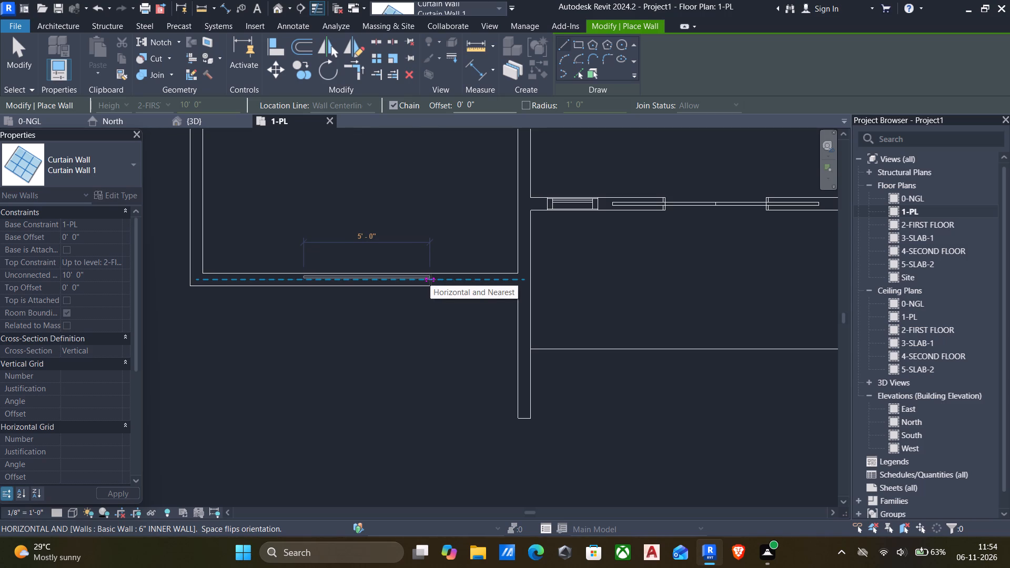
{"action": "left_click", "coordinate": [430, 280]}
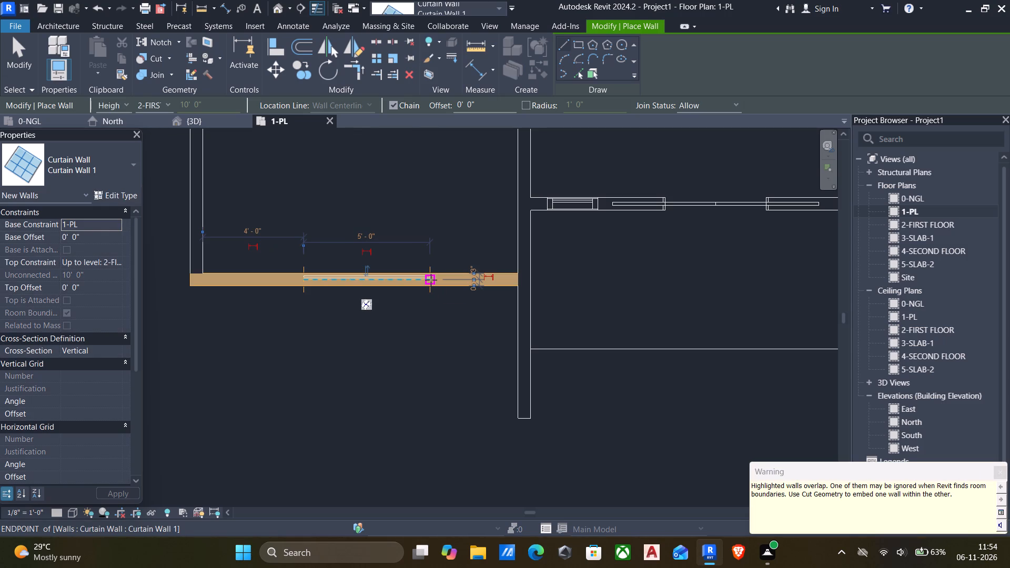
{"action": "key", "text": "Escape"}
{"action": "key", "text": "Escape"}
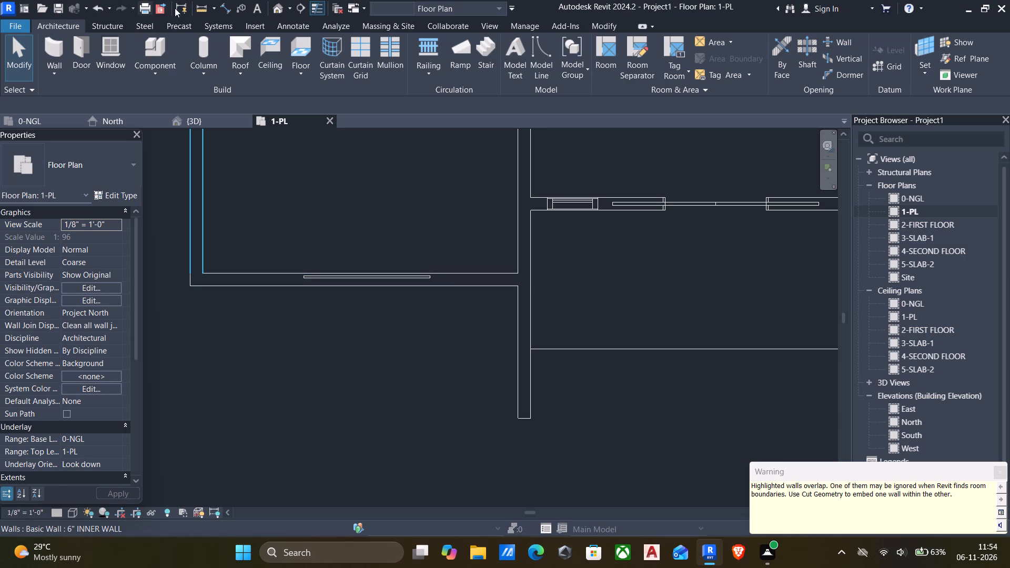
Use Cut Geometry to cut the front room's outer wall with the embedded 5' curtain wall.
{"action": "key", "text": "l"}
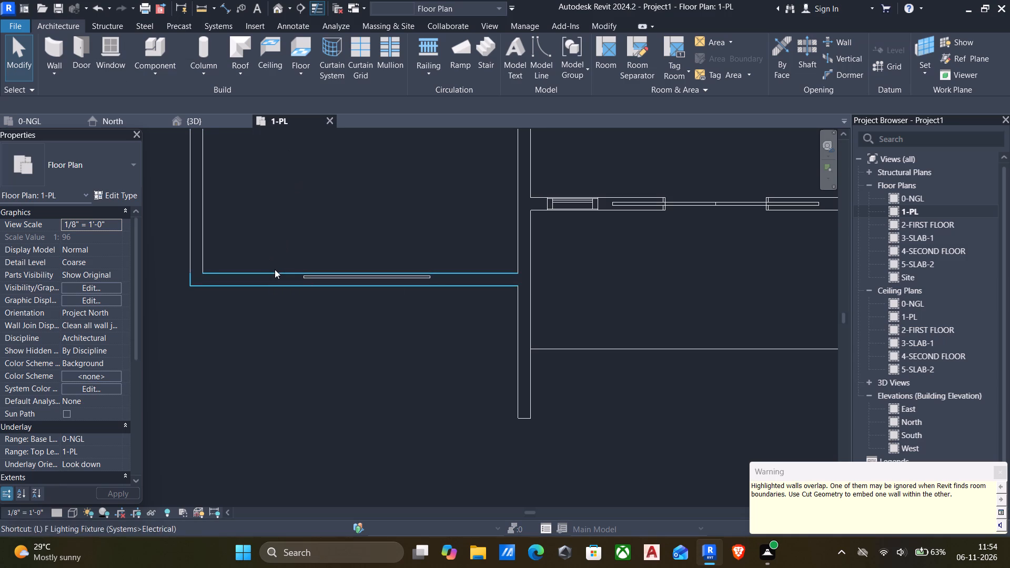
{"action": "key", "text": "i"}
{"action": "left_click", "coordinate": [152, 52]}
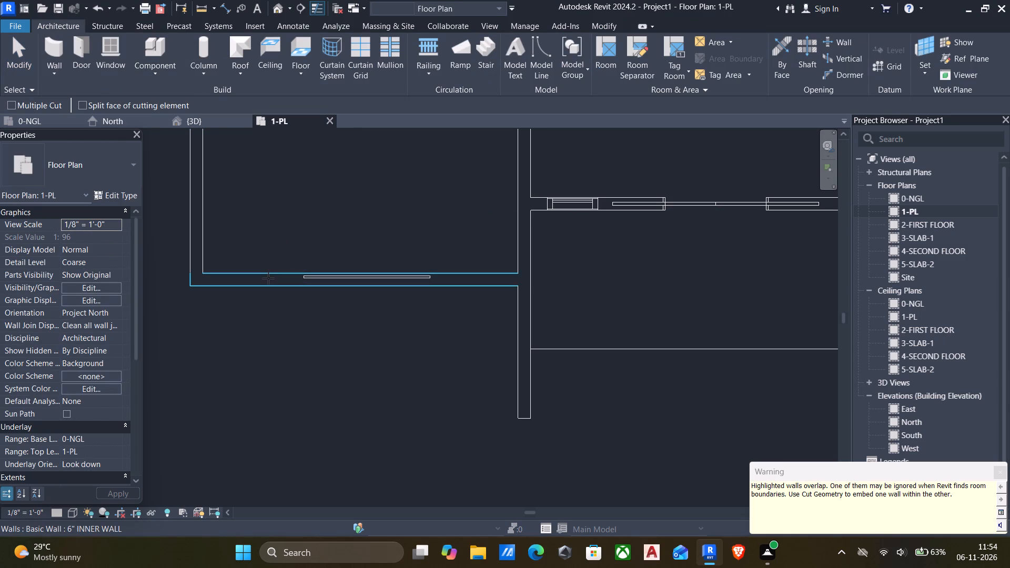
{"action": "left_click", "coordinate": [266, 279]}
{"action": "left_click", "coordinate": [353, 277]}
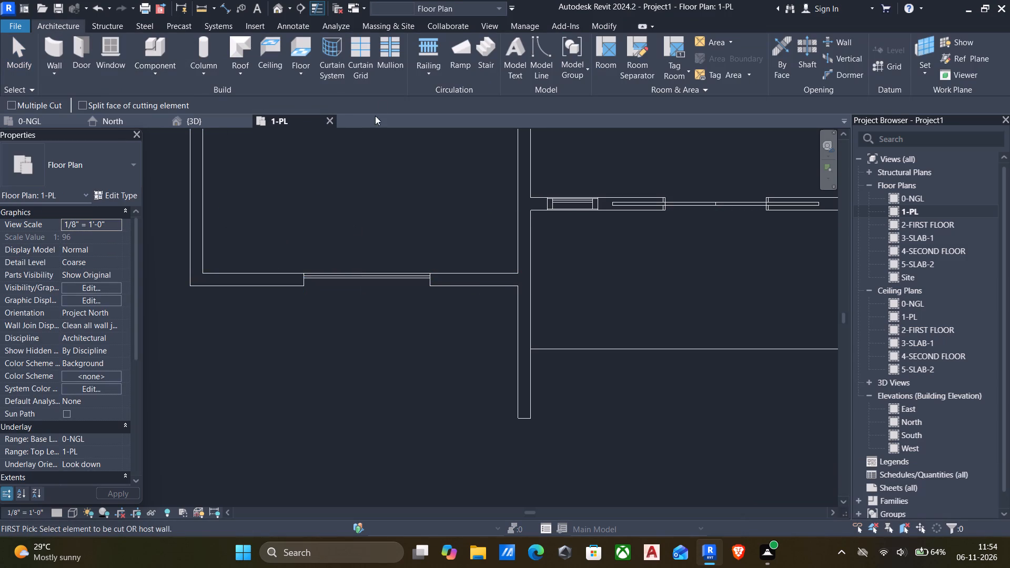
In the 3D view, set the front room curtain wall's base offset to 3' and top offset to -2'.
{"action": "left_click", "coordinate": [279, 11]}
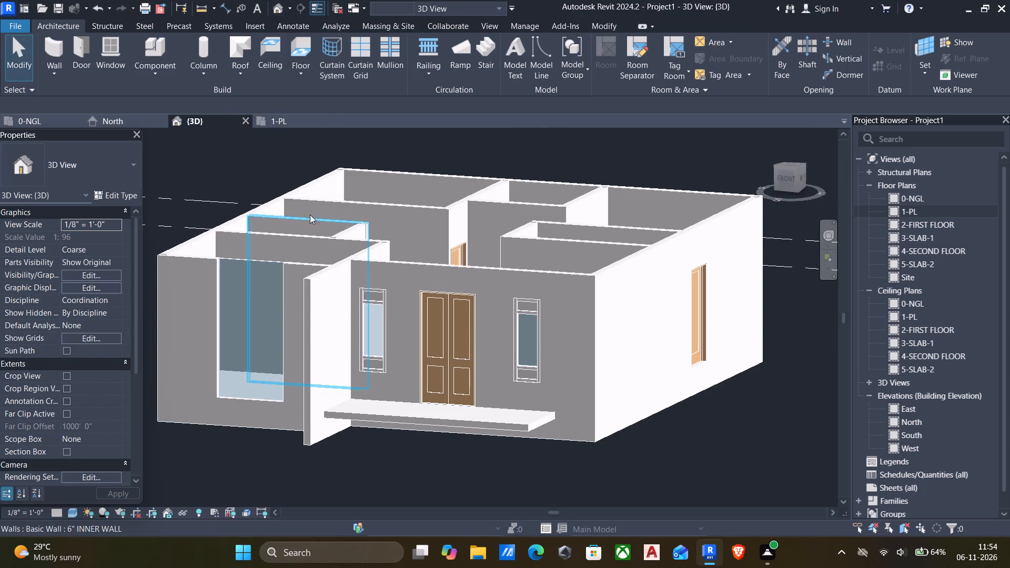
{"action": "key", "text": "Escape"}
{"action": "left_click", "coordinate": [238, 260]}
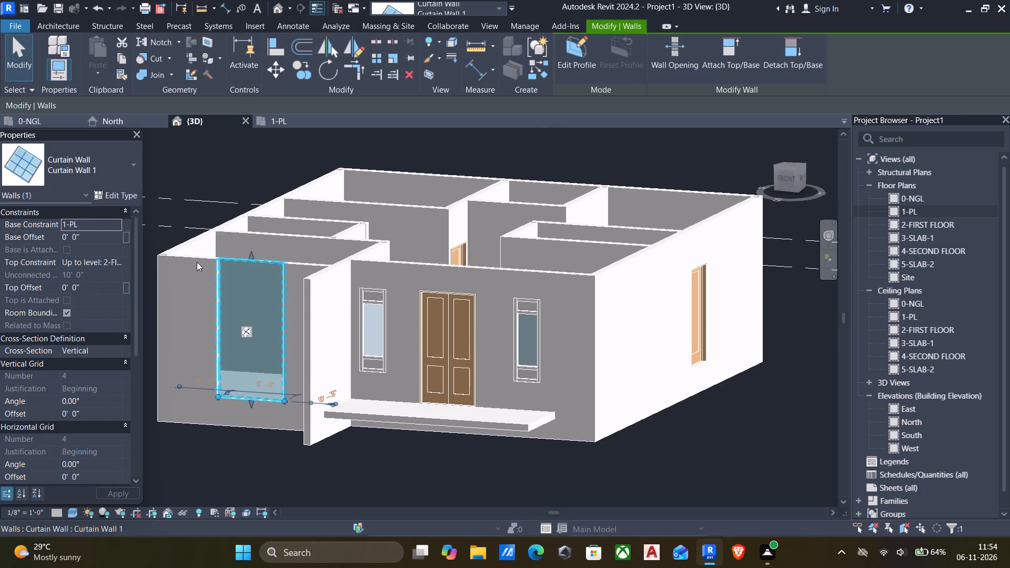
{"action": "left_click", "coordinate": [104, 240]}
{"action": "type", "text": "3'"}
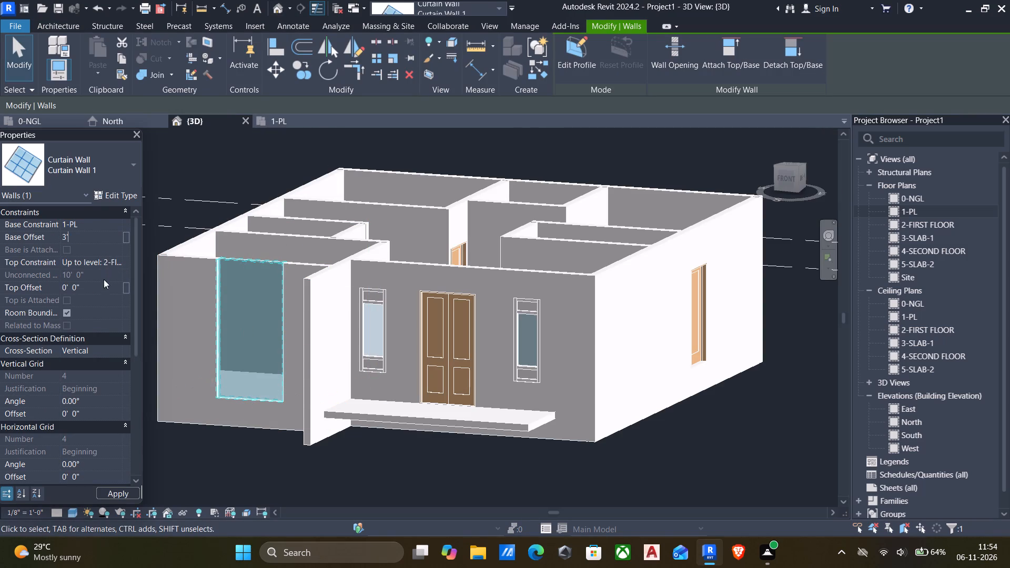
{"action": "left_click", "coordinate": [96, 286]}
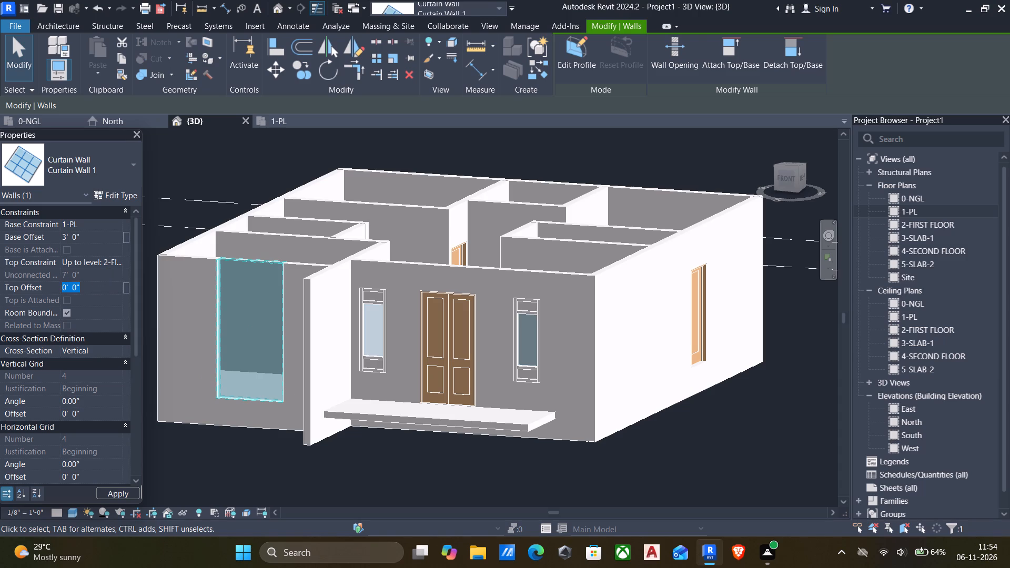
{"action": "key", "text": "minus"}
{"action": "type", "text": "2'"}
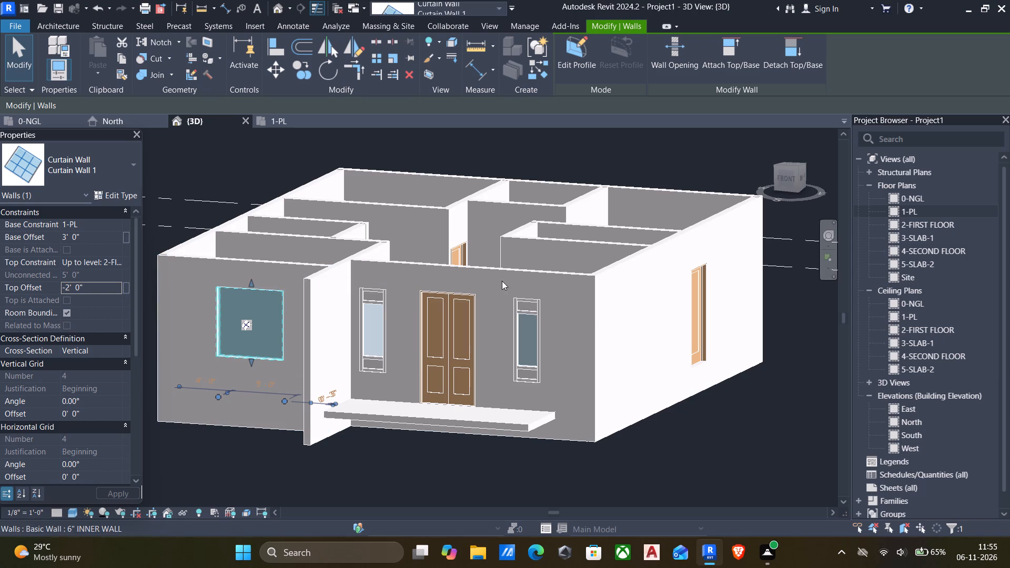
Add two vertical curtain grid lines to the front room window, dividing it into three equal 1'-8" panels.
{"action": "left_click", "coordinate": [788, 178]}
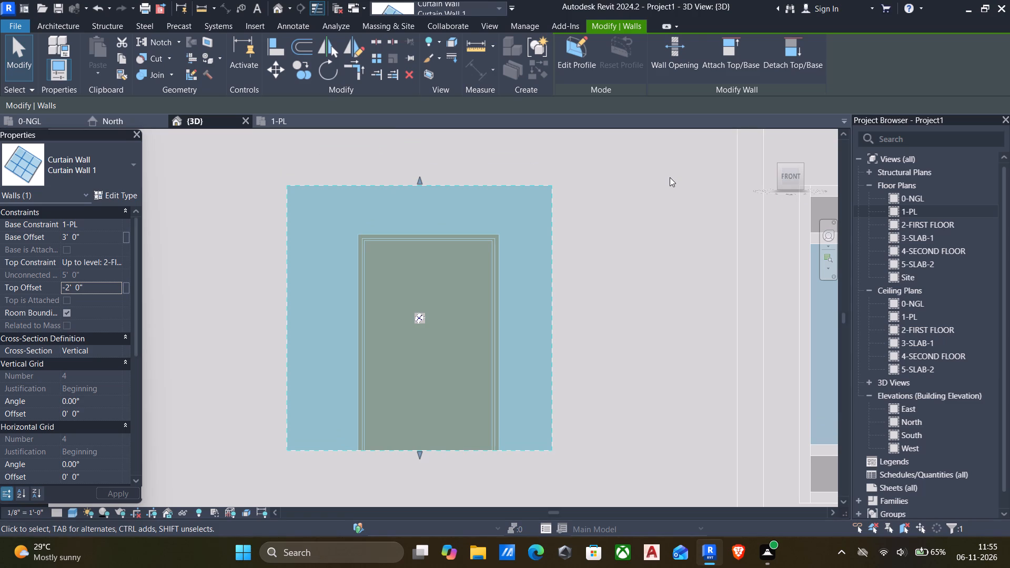
{"action": "scroll", "coordinate": [597, 207], "scroll_direction": "down", "scroll_amount": 6}
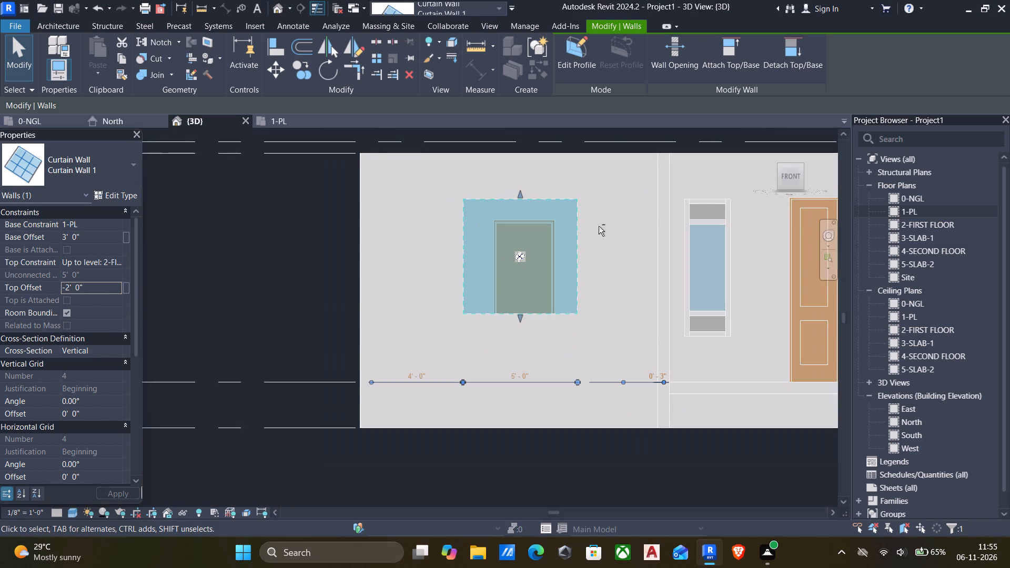
{"action": "middle_click_drag", "start_coordinate": [599, 226], "coordinate": [534, 269], "text": "shift"}
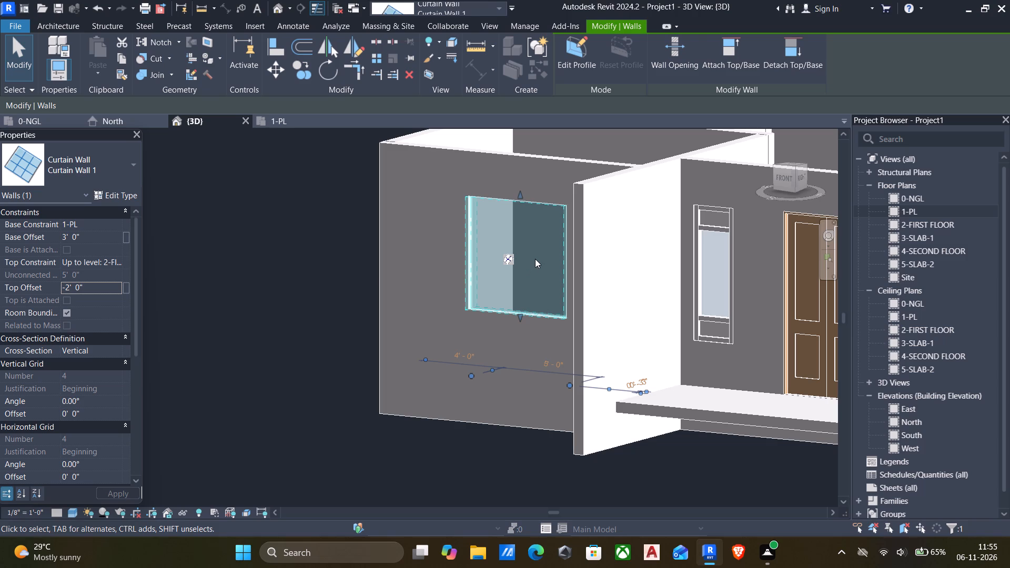
{"action": "key", "text": "Escape"}
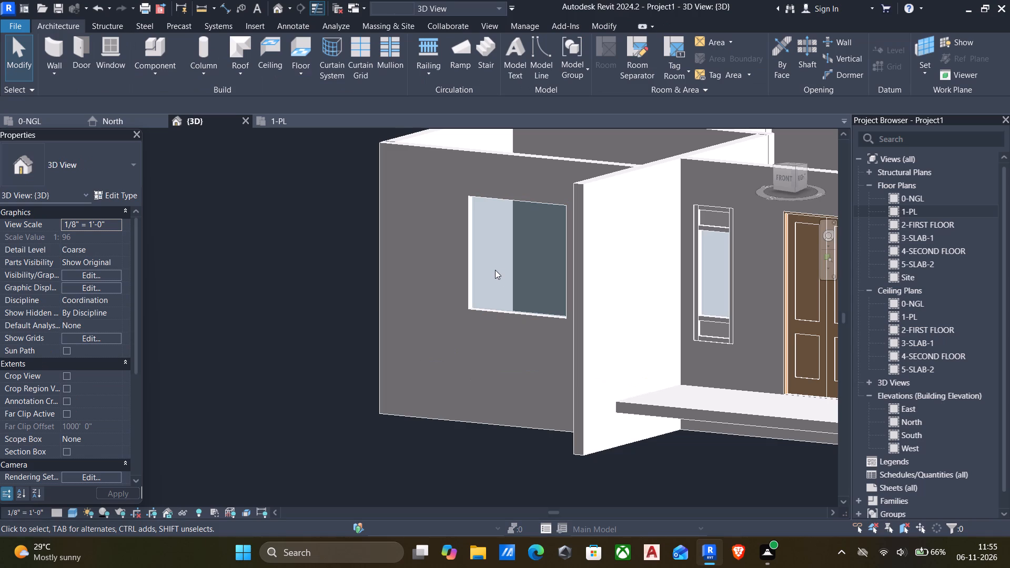
{"action": "left_click", "coordinate": [361, 49]}
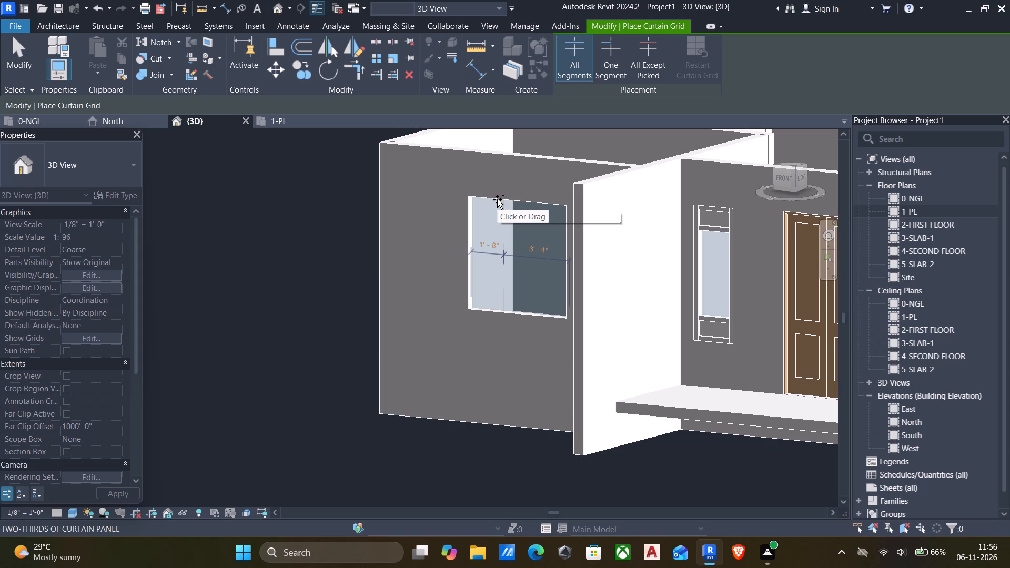
{"action": "left_click", "coordinate": [497, 199]}
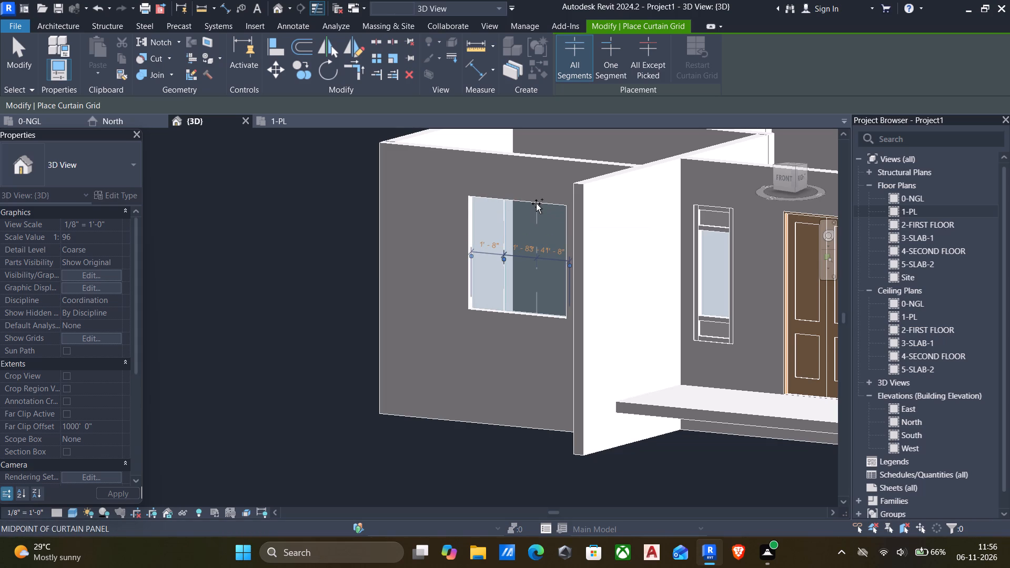
{"action": "left_click", "coordinate": [536, 204]}
{"action": "key", "text": "Escape"}
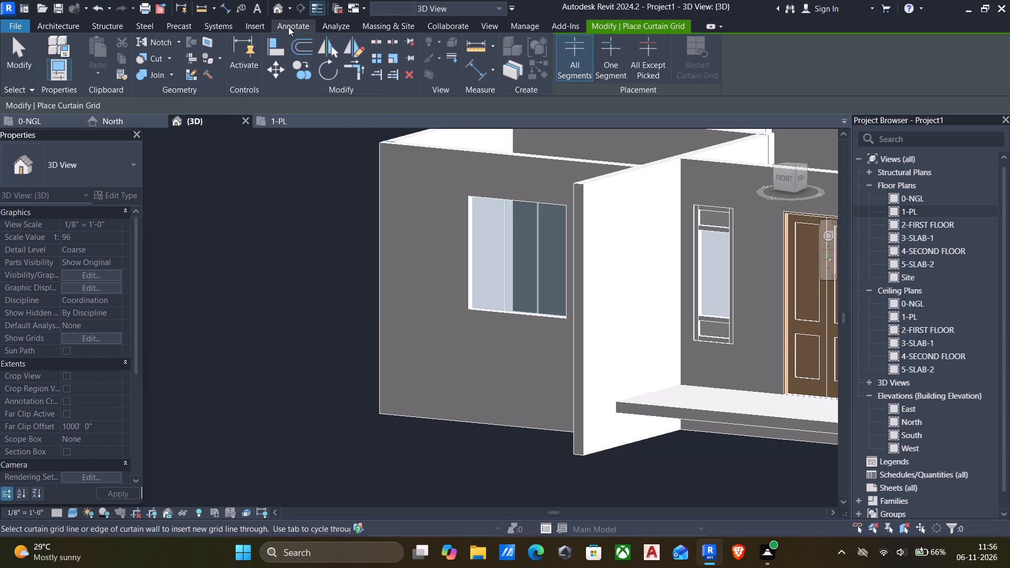
Place 2.5" x 5" rectangular mullions on all grid lines of the front room curtain wall.
{"action": "left_click", "coordinate": [57, 23]}
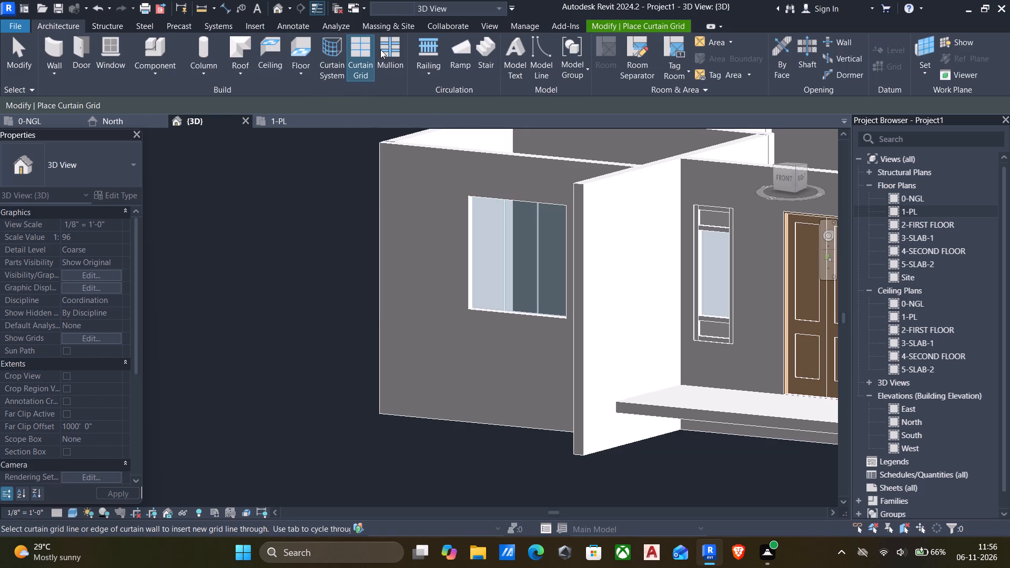
{"action": "left_click", "coordinate": [381, 49]}
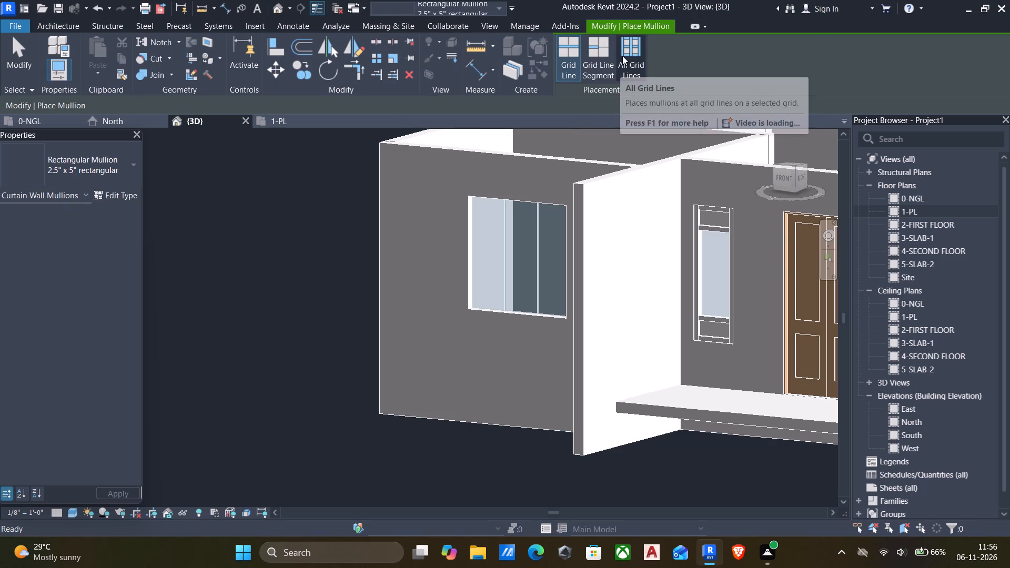
{"action": "left_click", "coordinate": [624, 54]}
{"action": "left_click", "coordinate": [538, 226]}
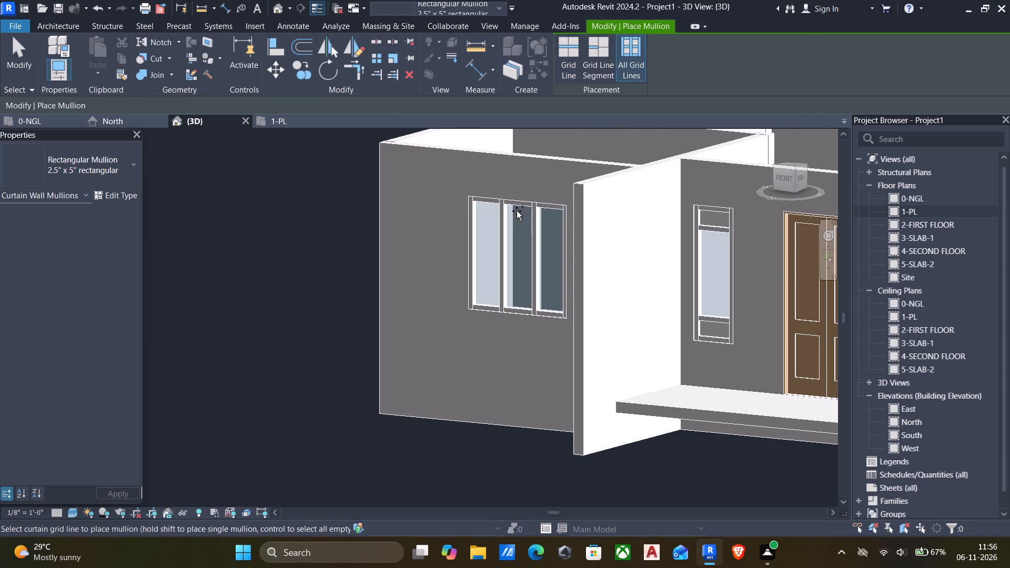
{"action": "key", "text": "Escape"}
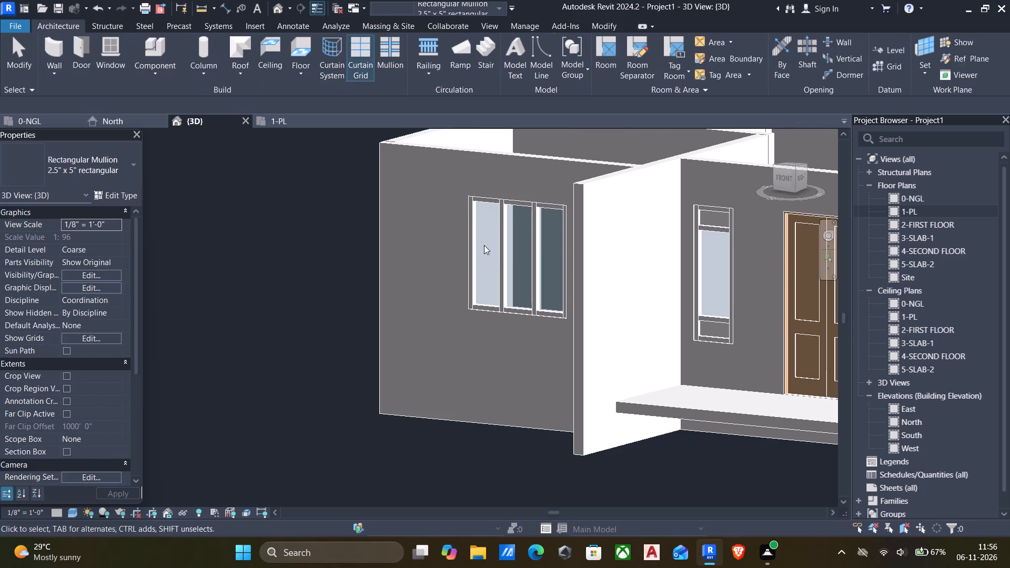
Inspect the front room's three-panel window and the front facade from several angles.
{"action": "scroll", "coordinate": [470, 249], "scroll_direction": "down", "scroll_amount": 3}
{"action": "middle_click_drag", "start_coordinate": [468, 249], "coordinate": [533, 266], "text": "shift"}
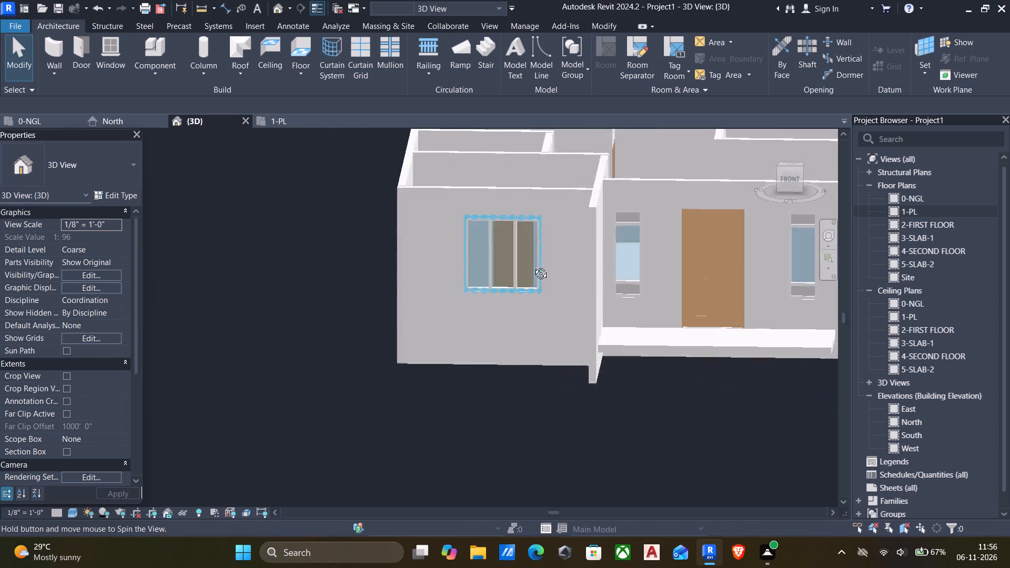
{"action": "middle_click_drag", "start_coordinate": [533, 266], "coordinate": [538, 265], "text": "shift"}
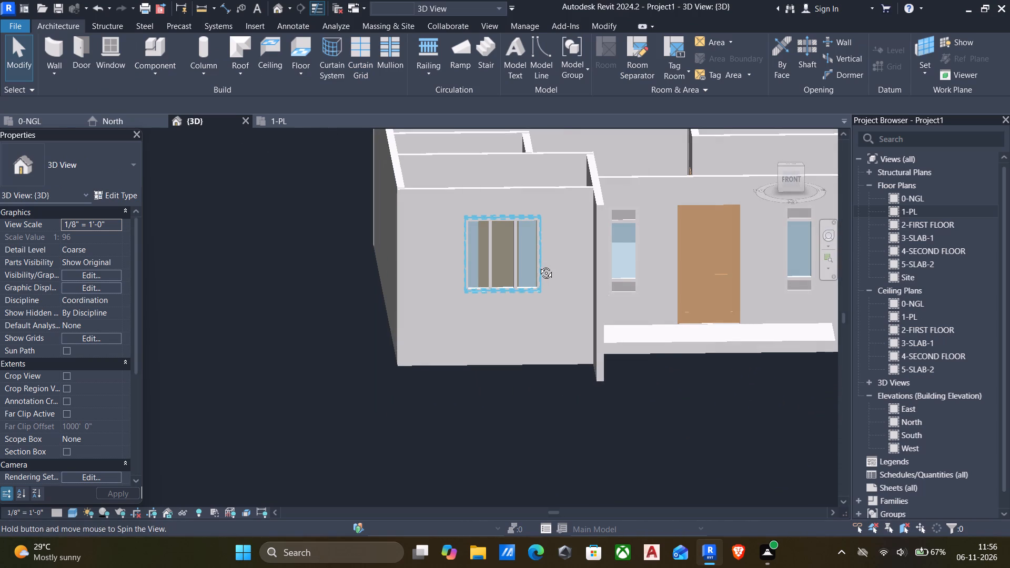
{"action": "middle_click_drag", "start_coordinate": [538, 265], "coordinate": [516, 259], "text": "shift"}
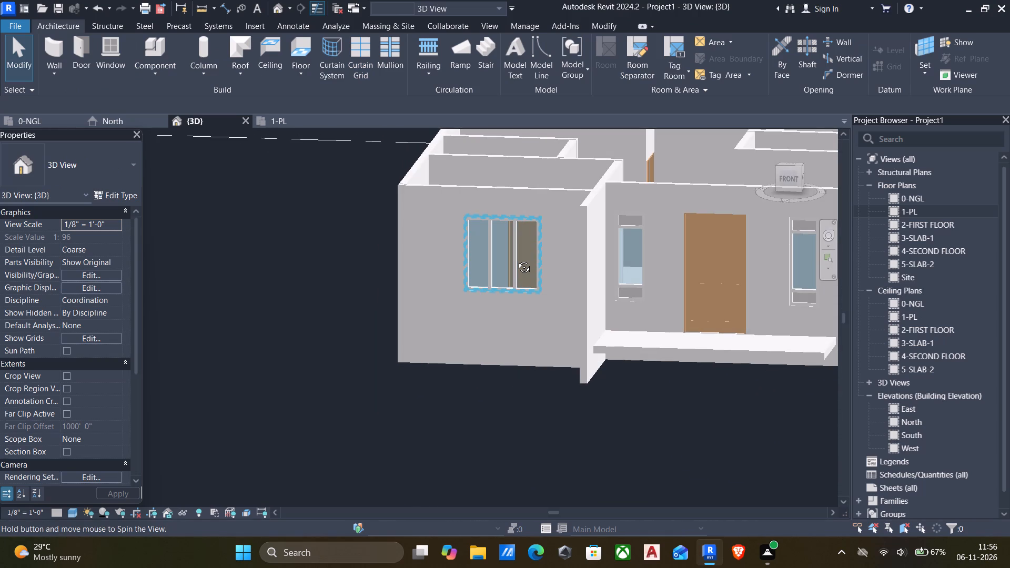
{"action": "middle_click_drag", "start_coordinate": [516, 259], "coordinate": [467, 262], "text": "shift"}
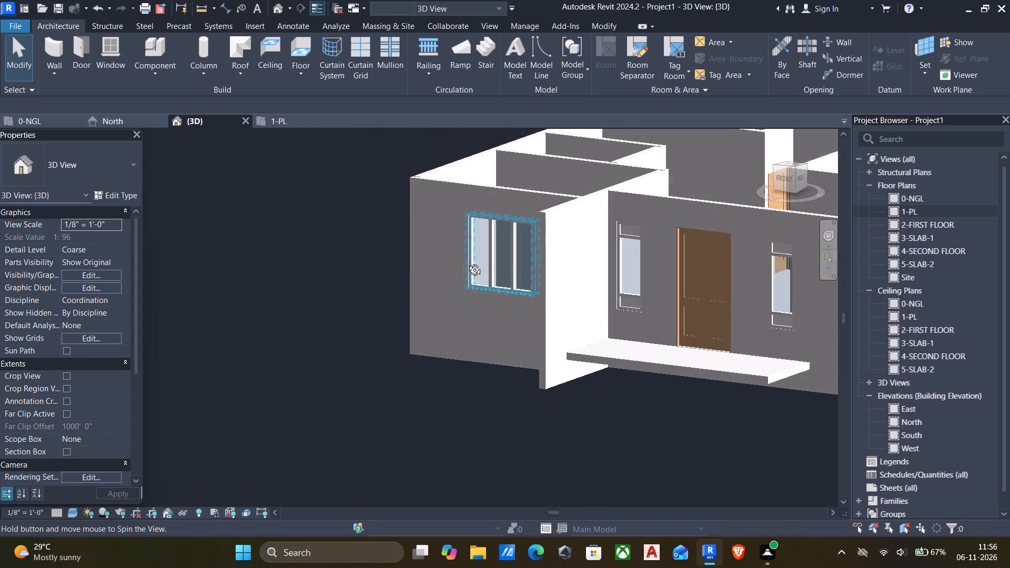
{"action": "middle_click_drag", "start_coordinate": [467, 262], "coordinate": [456, 262], "text": "shift"}
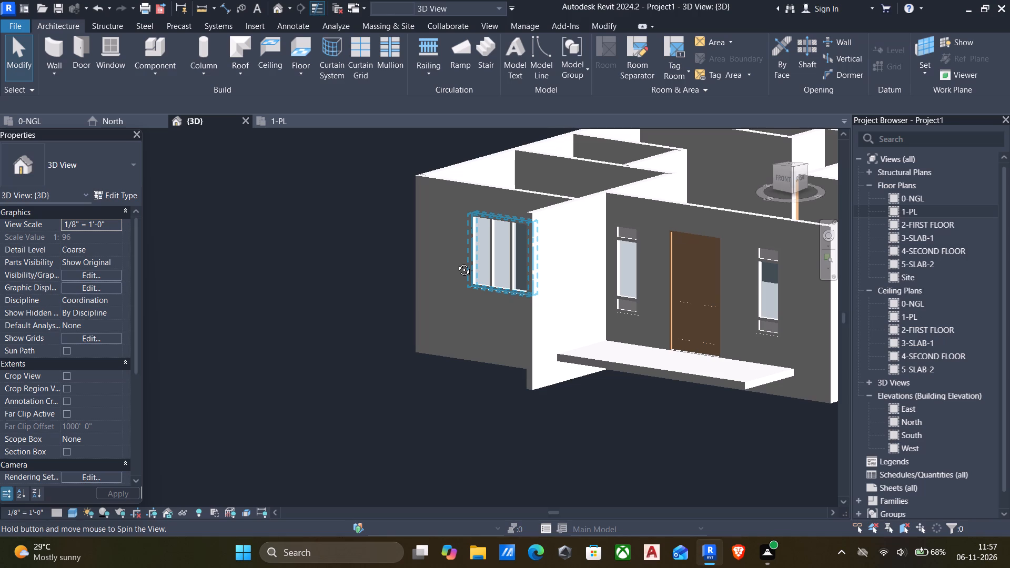
{"action": "middle_click_drag", "start_coordinate": [456, 262], "coordinate": [491, 263], "text": "shift"}
{"action": "middle_click_drag", "start_coordinate": [541, 273], "coordinate": [516, 280], "text": "shift"}
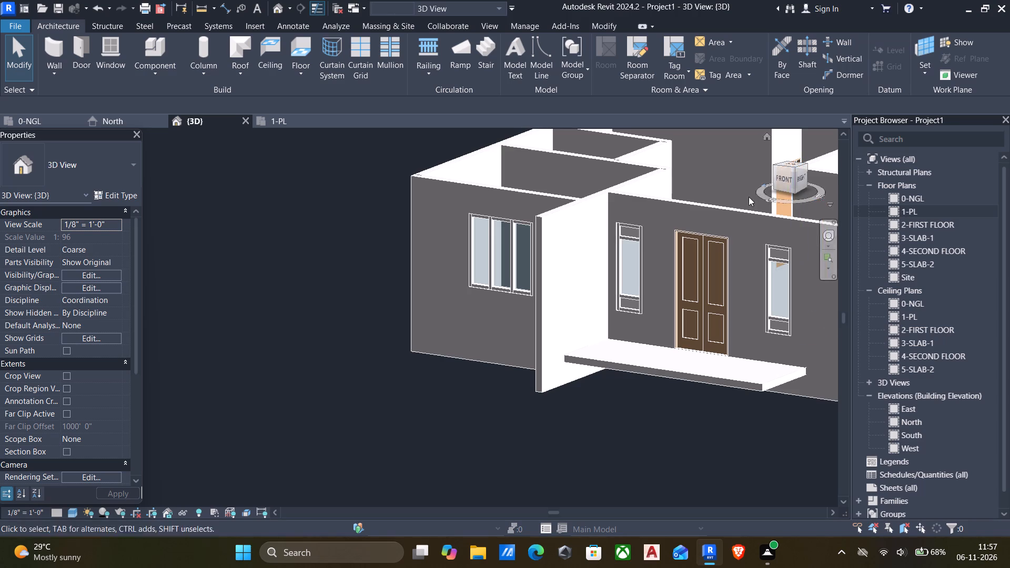
On floor plan 1-PL, draw a Curtain Wall 1 about 4' long in the left outer wall, just above the small room behind the front room.
{"action": "double_click", "coordinate": [893, 211]}
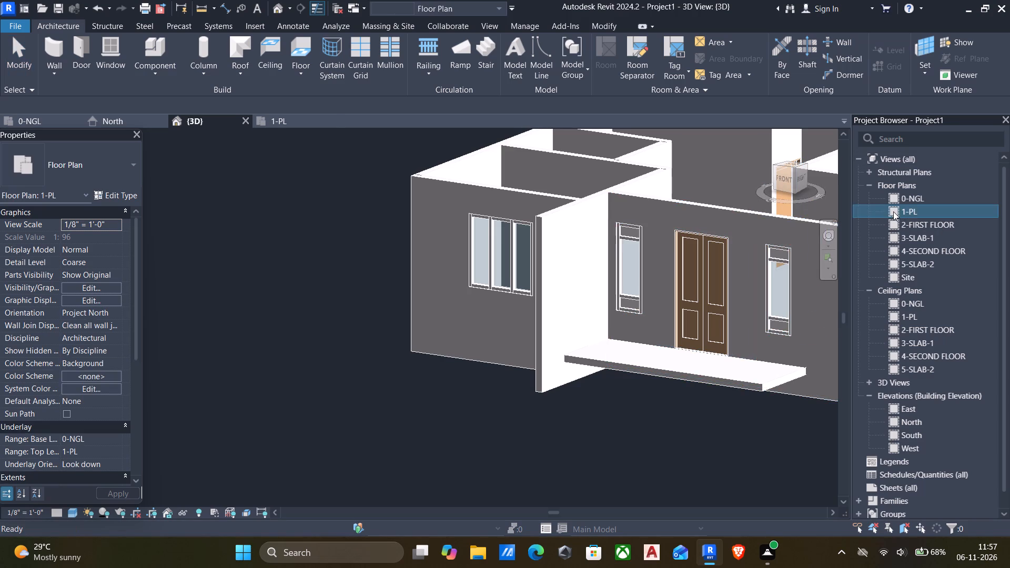
{"action": "scroll", "coordinate": [692, 231], "scroll_direction": "down", "scroll_amount": 6}
{"action": "middle_click_drag", "start_coordinate": [574, 231], "coordinate": [578, 321]}
{"action": "scroll", "coordinate": [567, 325], "scroll_direction": "down", "scroll_amount": 3}
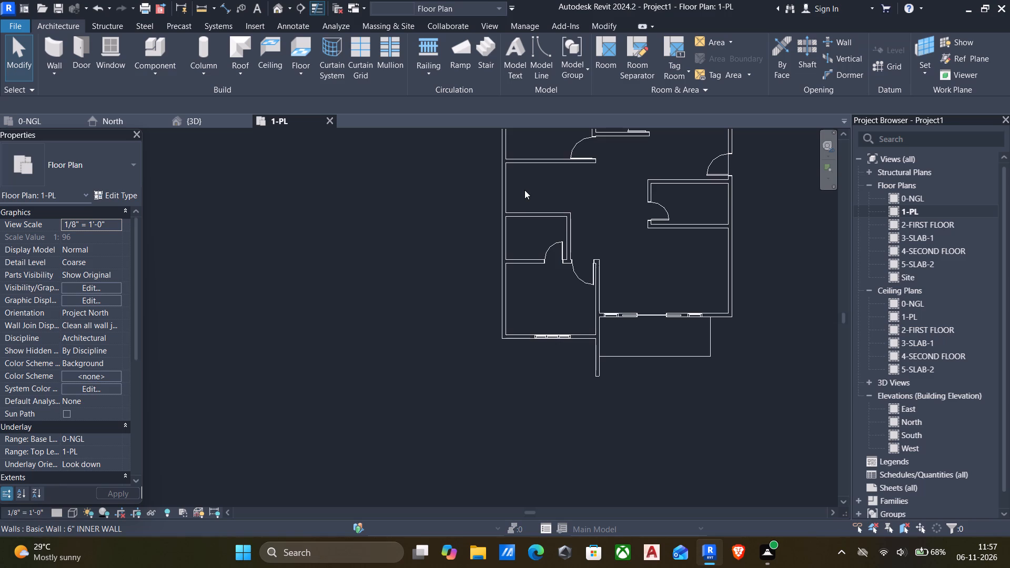
{"action": "type", "text": "wa"}
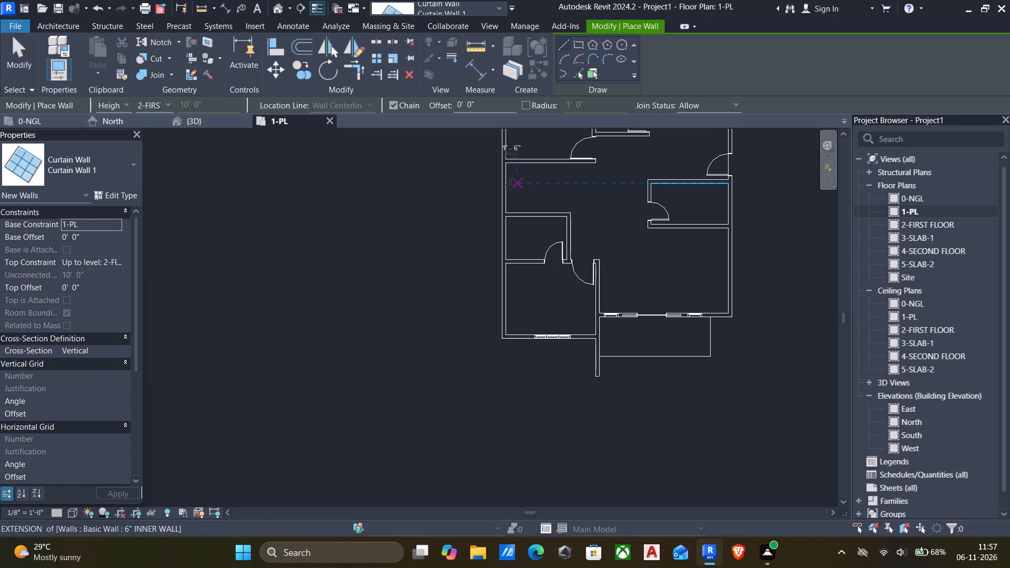
{"action": "scroll", "coordinate": [497, 185], "scroll_direction": "up", "scroll_amount": 4}
{"action": "left_click", "coordinate": [510, 171]}
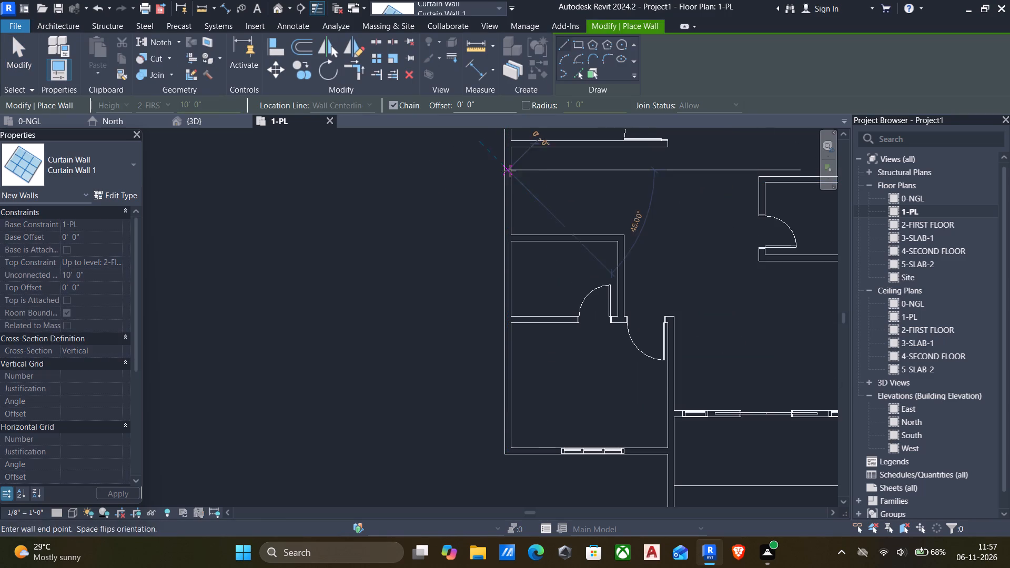
{"action": "left_click", "coordinate": [506, 215]}
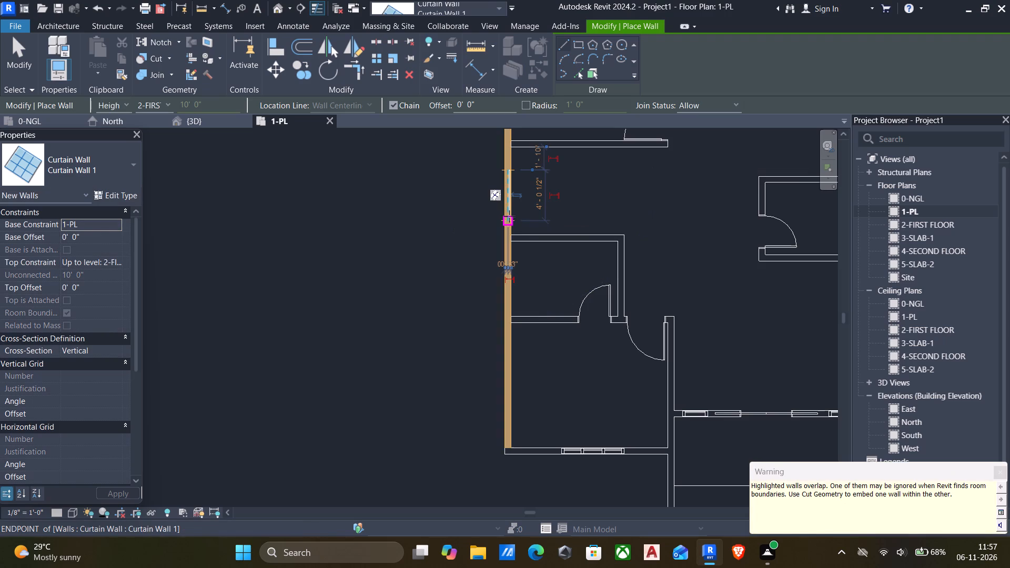
{"action": "key", "text": "Escape"}
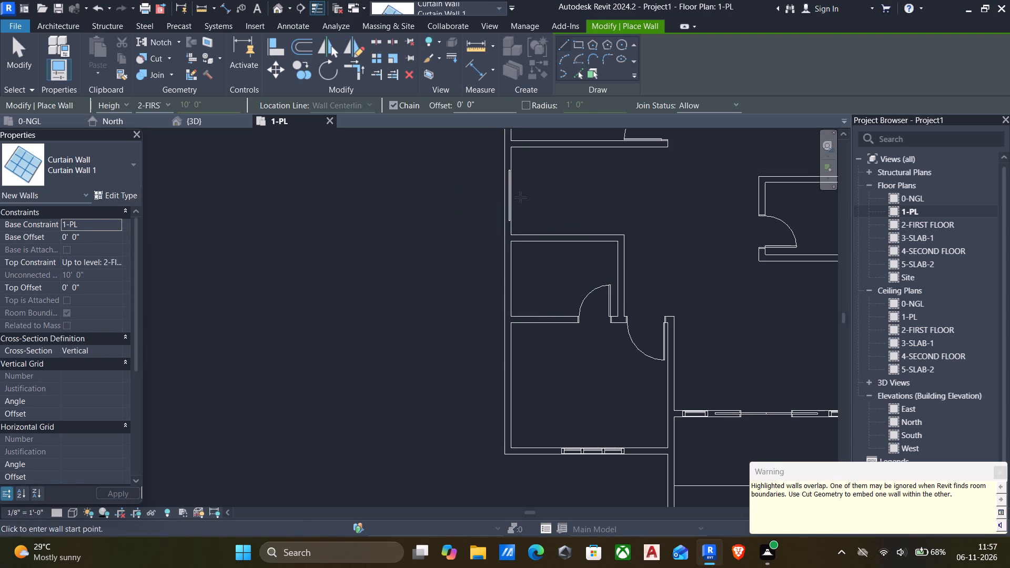
{"action": "key", "text": "Escape"}
Set the length of the new curtain wall in the left outer wall to 5'.
{"action": "left_click", "coordinate": [512, 192]}
{"action": "left_click", "coordinate": [543, 197]}
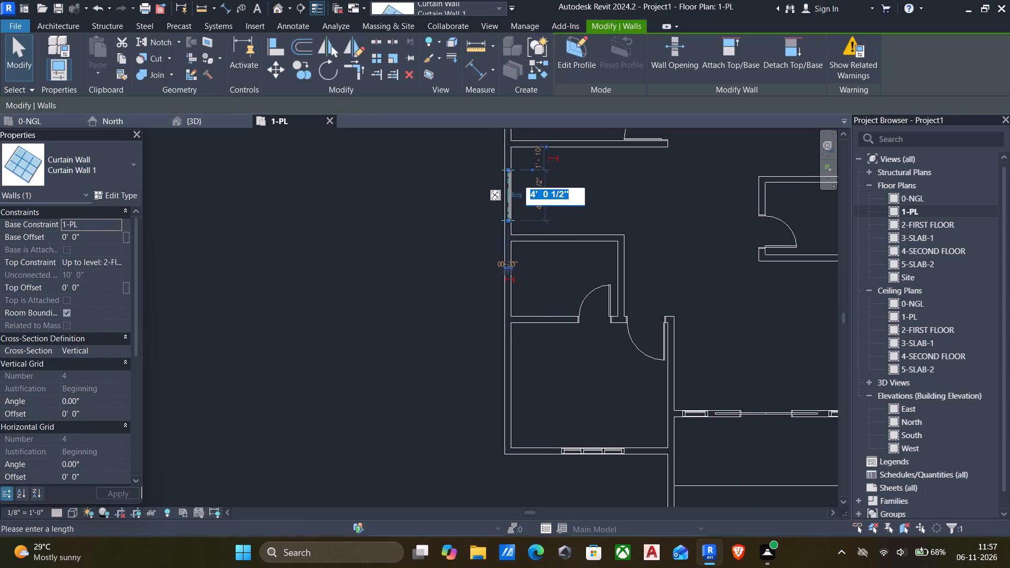
{"action": "key", "text": "5"}
{"action": "key", "text": "apostrophe"}
{"action": "key", "text": "Return"}
{"action": "left_click", "coordinate": [401, 233]}
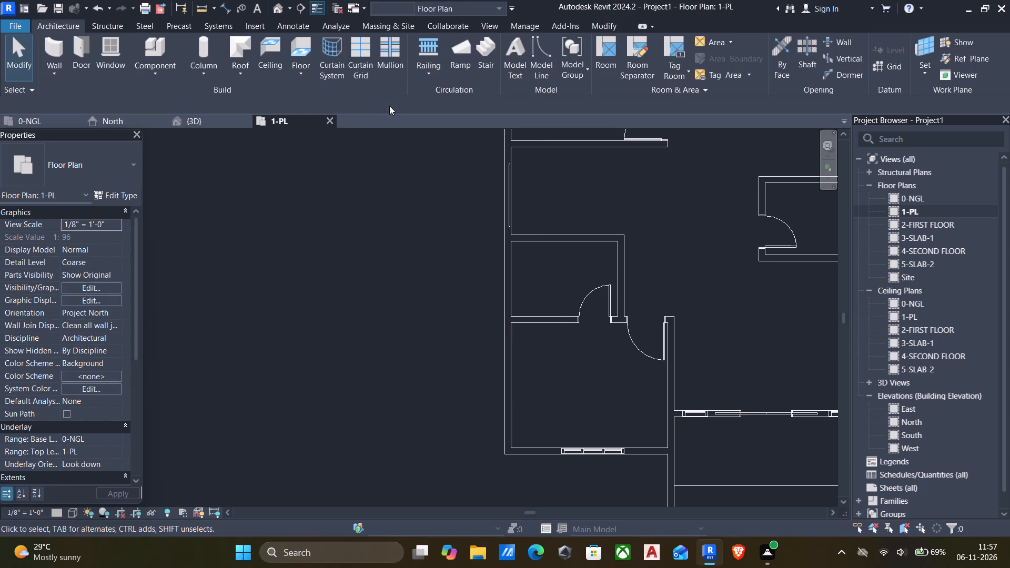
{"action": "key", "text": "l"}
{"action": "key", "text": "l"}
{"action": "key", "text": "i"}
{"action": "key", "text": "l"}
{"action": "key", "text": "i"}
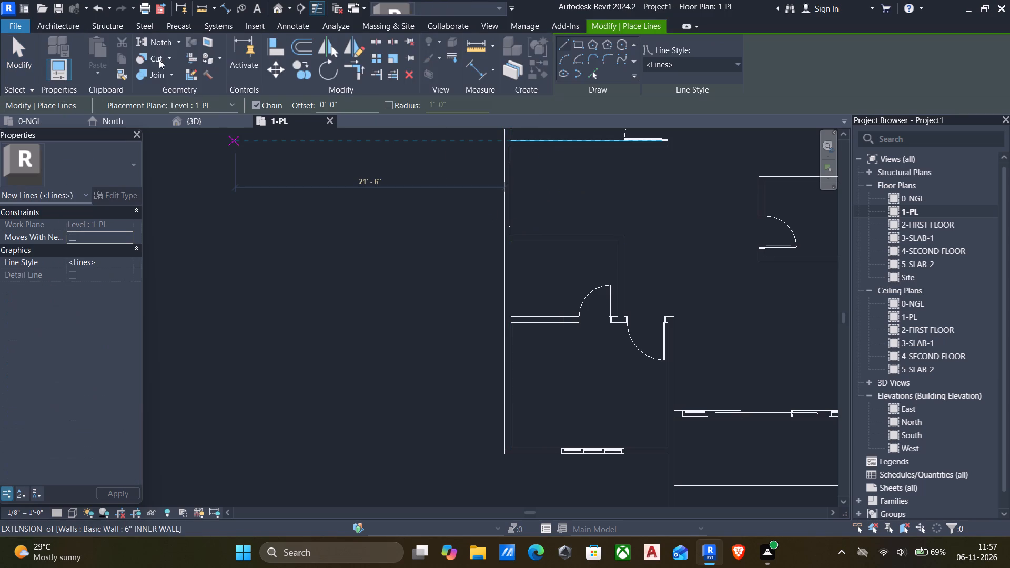
Cut the left outer wall with the new Curtain Wall 1 so that the window opening is made.
{"action": "left_click", "coordinate": [153, 59]}
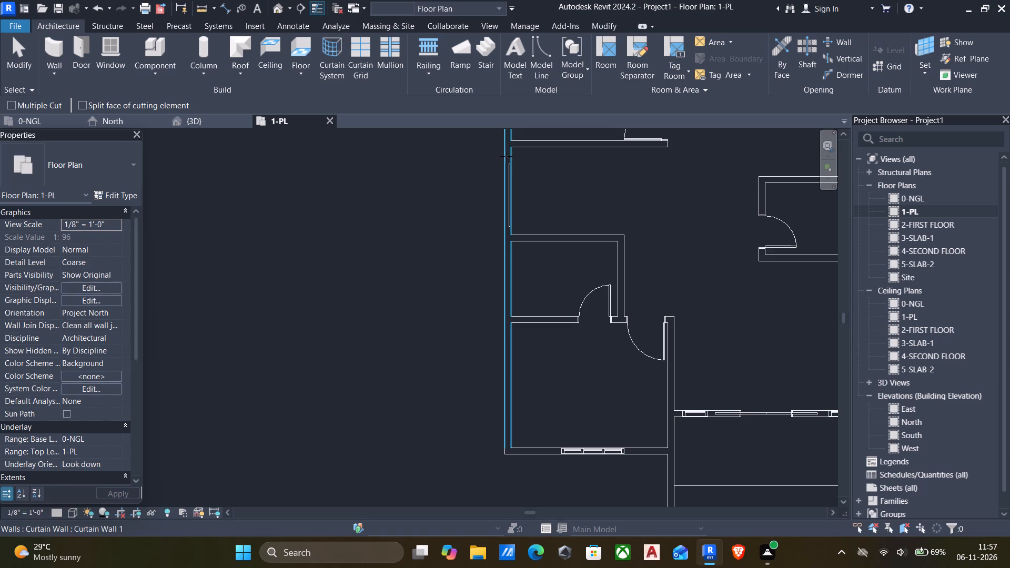
{"action": "left_click", "coordinate": [507, 156]}
{"action": "left_click", "coordinate": [508, 177]}
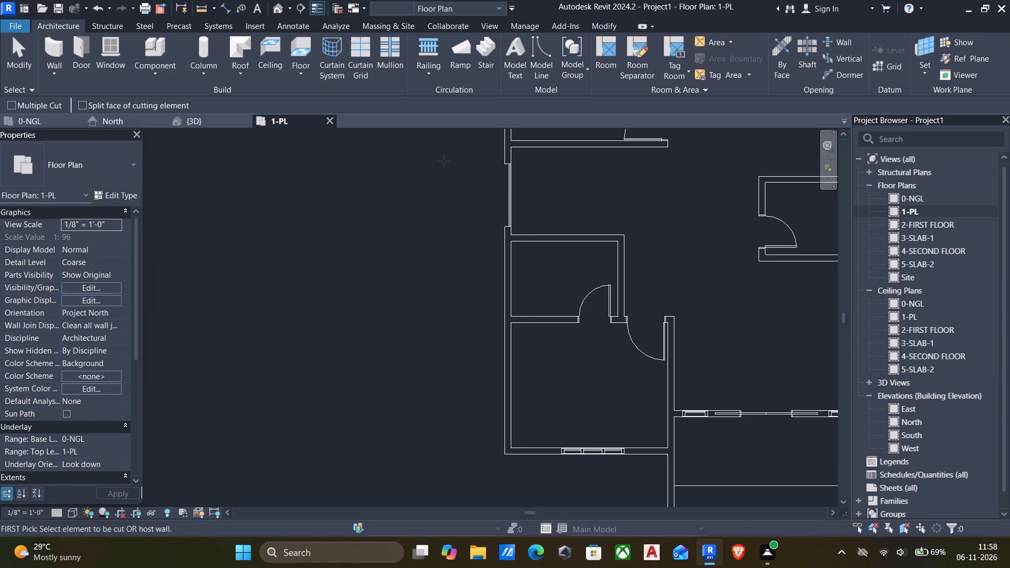
In the left 3D view, set the top offset of the outer wall's curtain wall to -2'.
{"action": "left_click", "coordinate": [277, 8]}
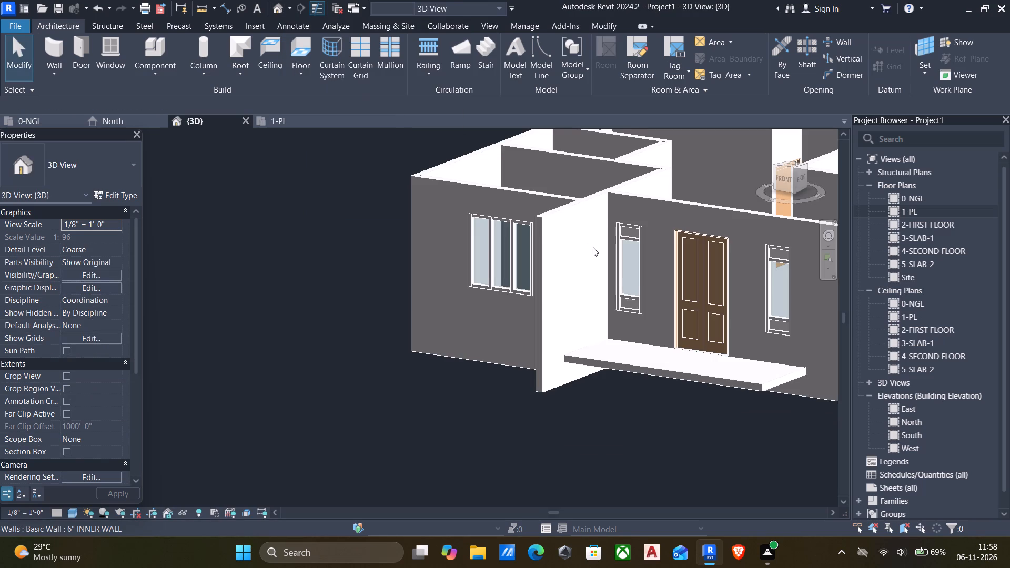
{"action": "key", "text": "Escape"}
{"action": "scroll", "coordinate": [583, 250], "scroll_direction": "down", "scroll_amount": 5}
{"action": "middle_click_drag", "start_coordinate": [573, 258], "coordinate": [811, 275], "text": "shift"}
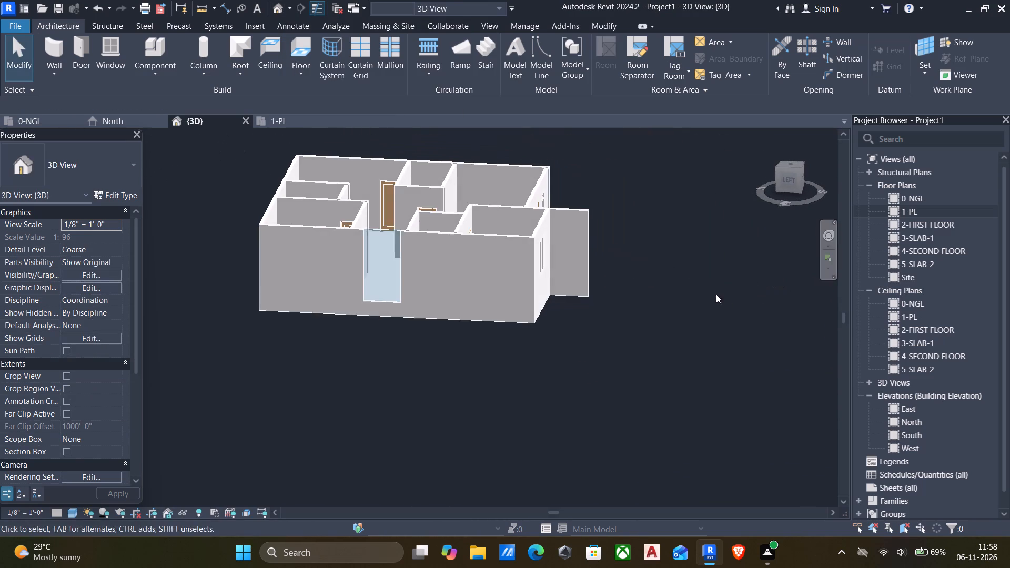
{"action": "middle_click_drag", "start_coordinate": [611, 302], "coordinate": [618, 290]}
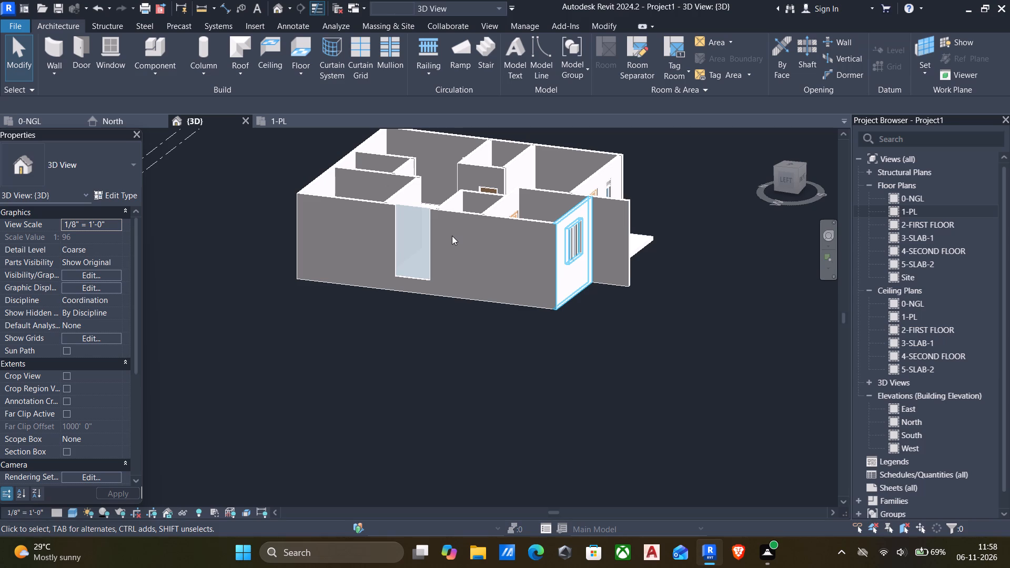
{"action": "left_click", "coordinate": [785, 184]}
{"action": "scroll", "coordinate": [373, 305], "scroll_direction": "up", "scroll_amount": 9}
{"action": "scroll", "coordinate": [340, 335], "scroll_direction": "up", "scroll_amount": 3}
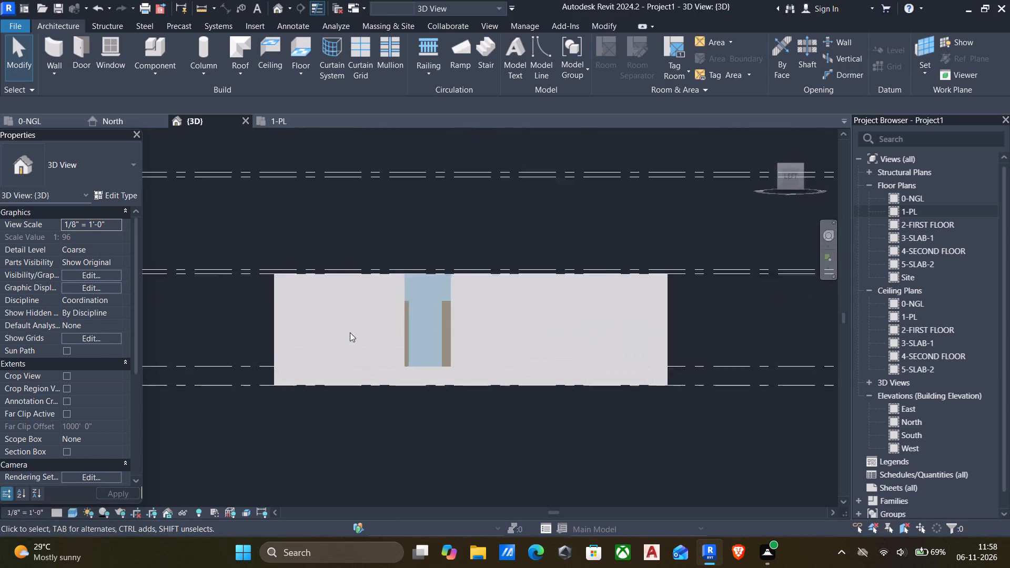
{"action": "scroll", "coordinate": [350, 332], "scroll_direction": "up", "scroll_amount": 3}
{"action": "left_click", "coordinate": [463, 247]}
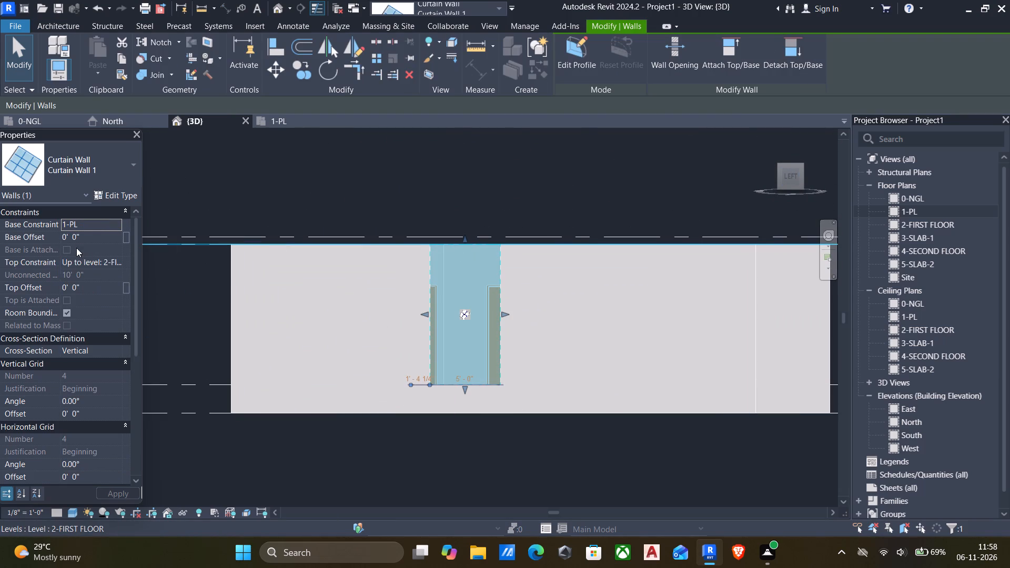
{"action": "left_click", "coordinate": [96, 287]}
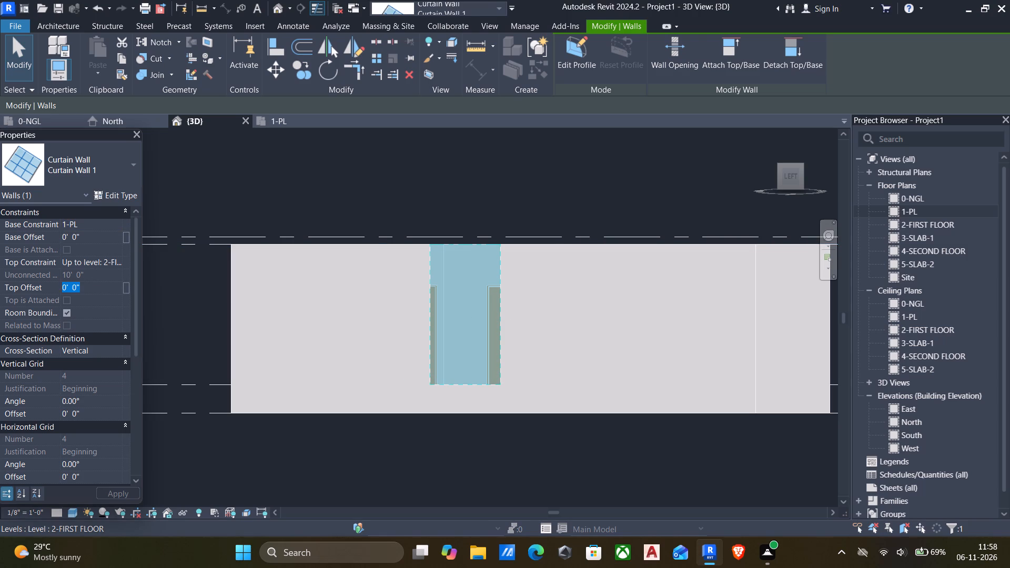
{"action": "key", "text": "minus"}
{"action": "key", "text": "2"}
{"action": "key", "text": "apostrophe"}
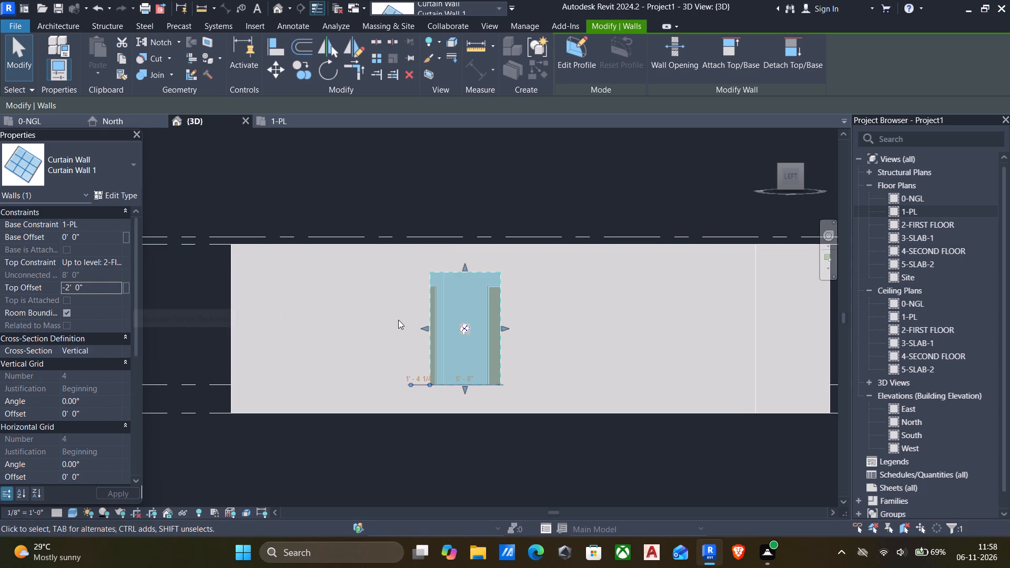
{"action": "left_click", "coordinate": [334, 178]}
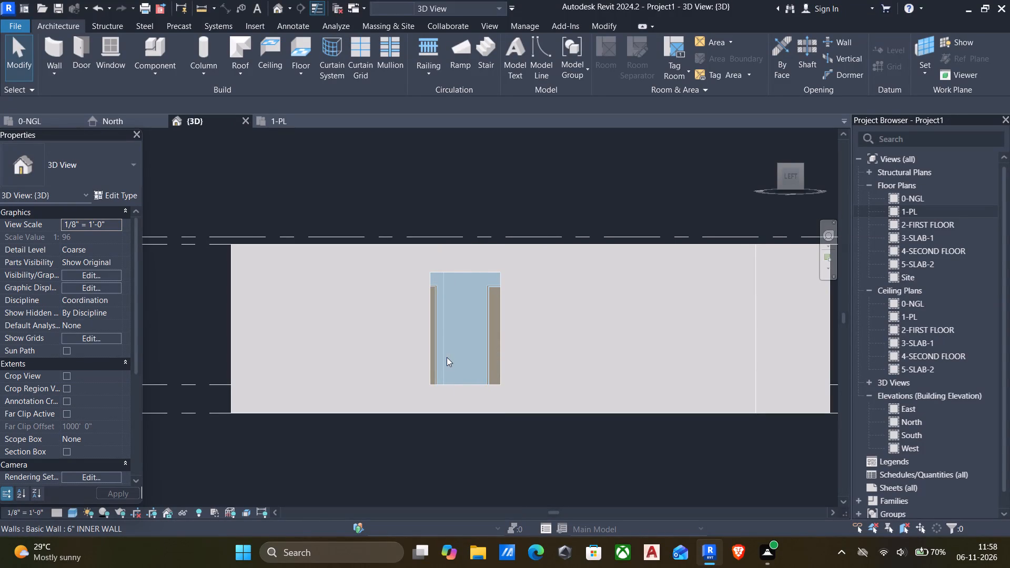
Set the base offset of the left outer wall's curtain wall to 2'.
{"action": "left_click", "coordinate": [450, 386]}
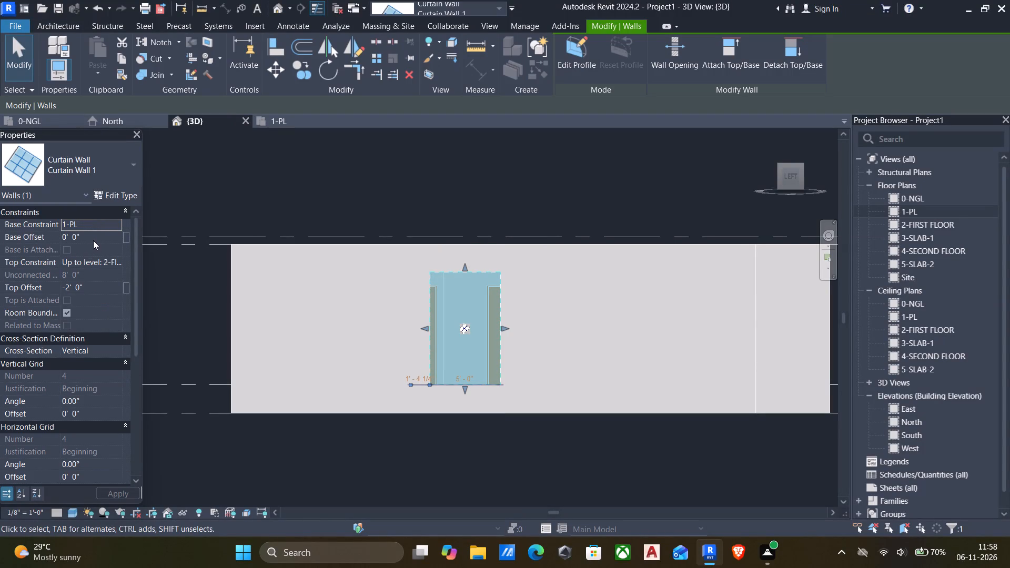
{"action": "left_click", "coordinate": [94, 235]}
{"action": "key", "text": "2"}
{"action": "key", "text": "apostrophe"}
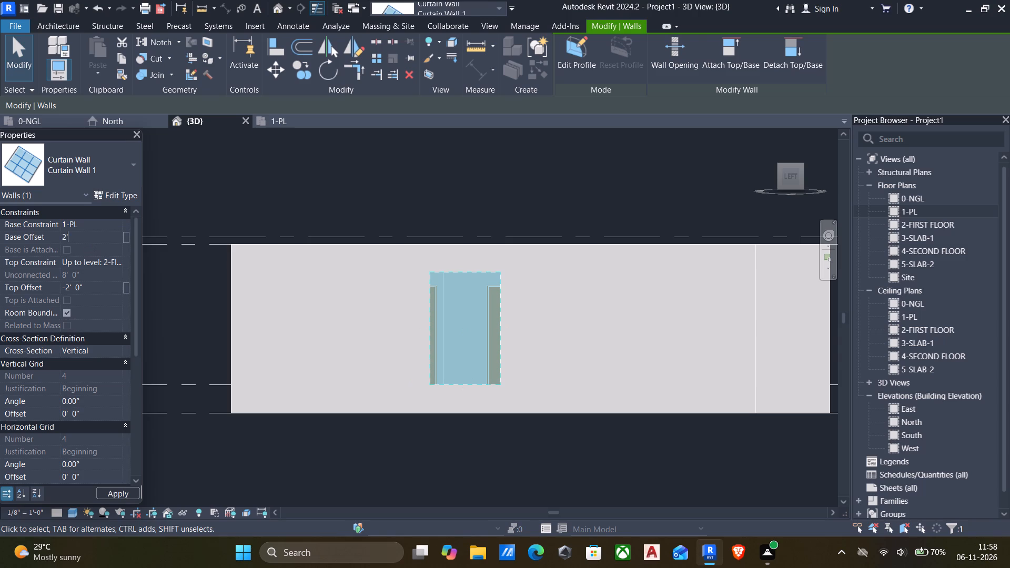
{"action": "left_click", "coordinate": [326, 211]}
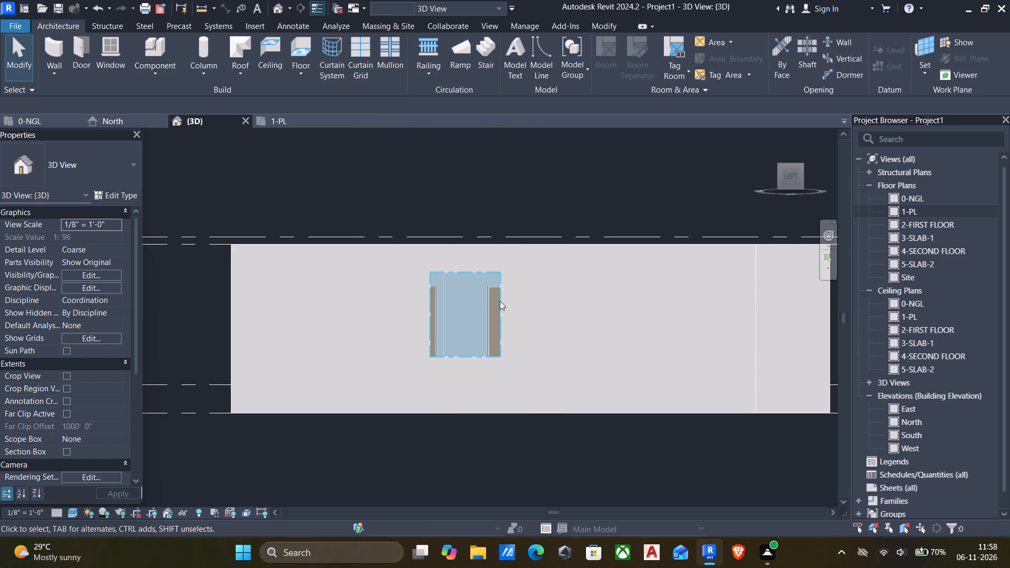
Set the length of the left outer wall's curtain wall to 4'.
{"action": "left_click", "coordinate": [500, 301]}
{"action": "left_click", "coordinate": [461, 381]}
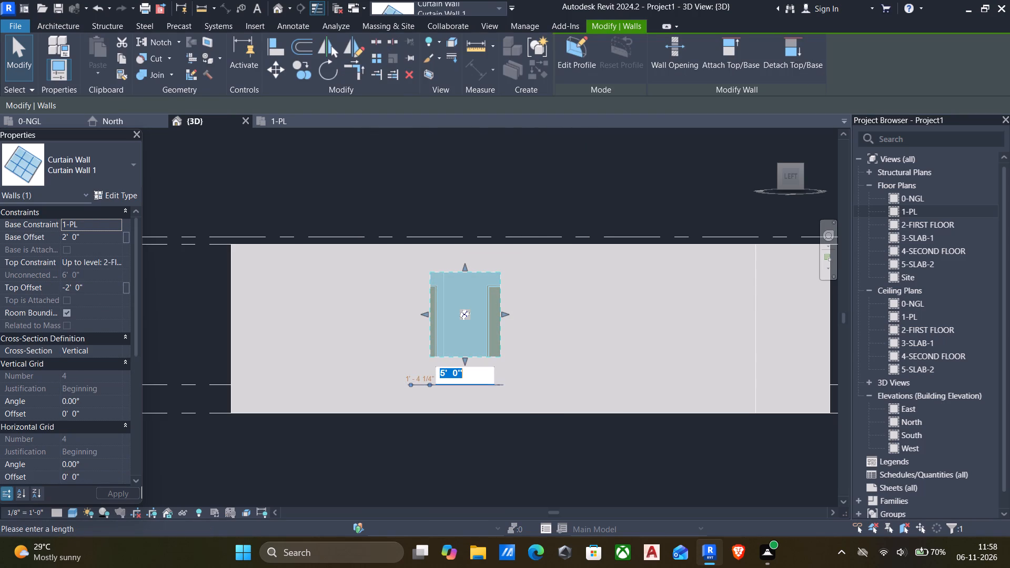
{"action": "type", "text": "4'"}
{"action": "key", "text": "Return"}
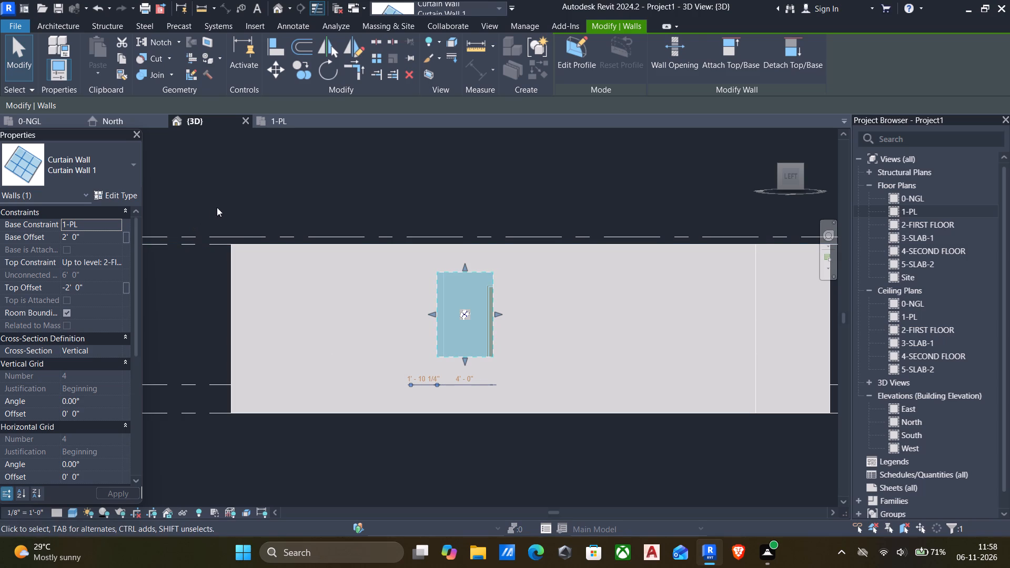
{"action": "left_click", "coordinate": [291, 200]}
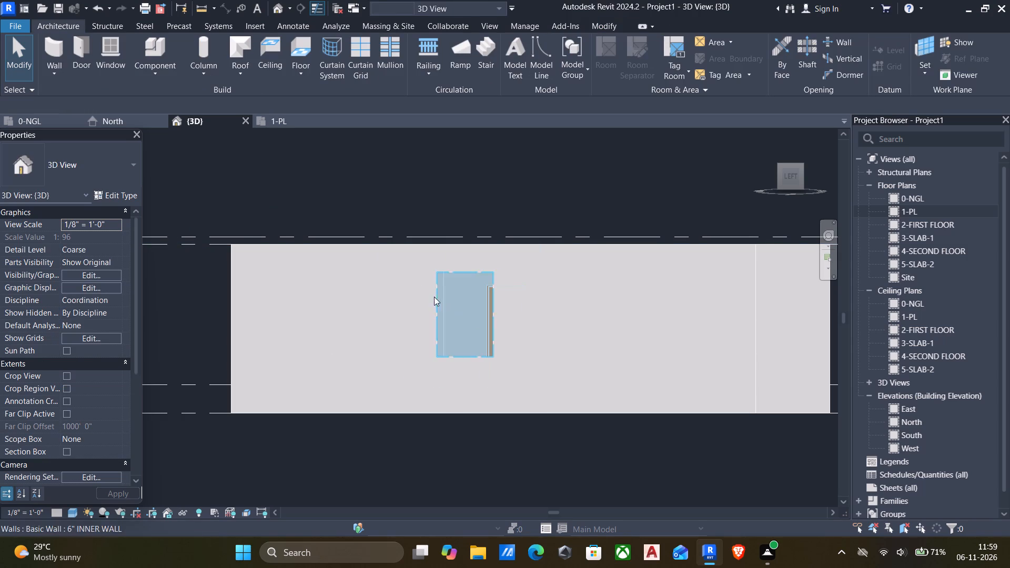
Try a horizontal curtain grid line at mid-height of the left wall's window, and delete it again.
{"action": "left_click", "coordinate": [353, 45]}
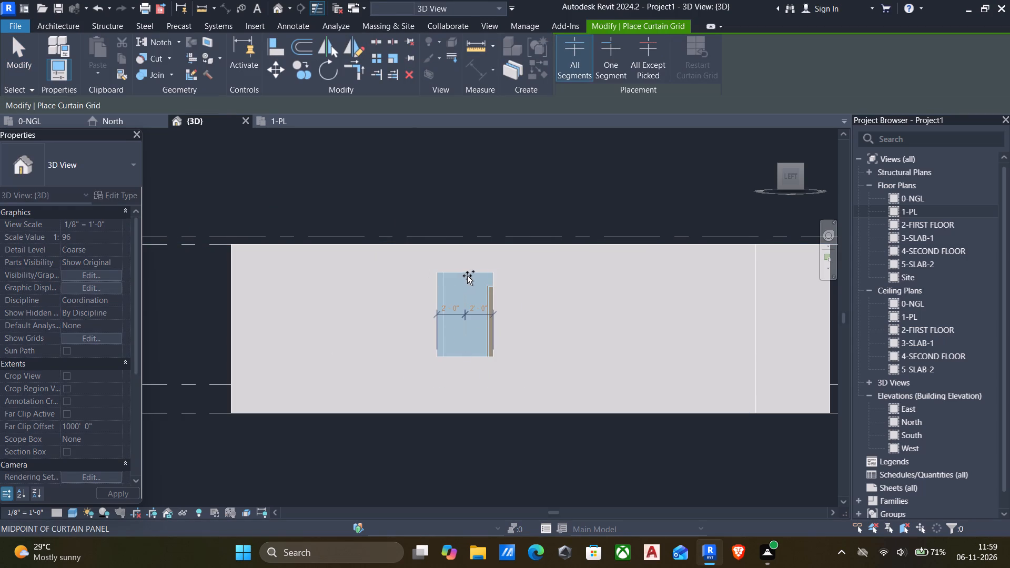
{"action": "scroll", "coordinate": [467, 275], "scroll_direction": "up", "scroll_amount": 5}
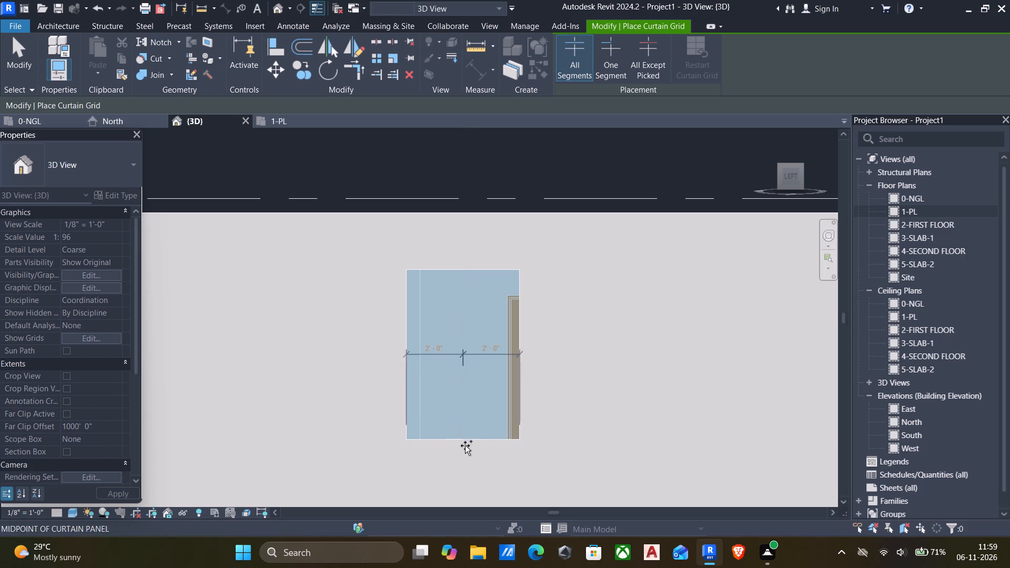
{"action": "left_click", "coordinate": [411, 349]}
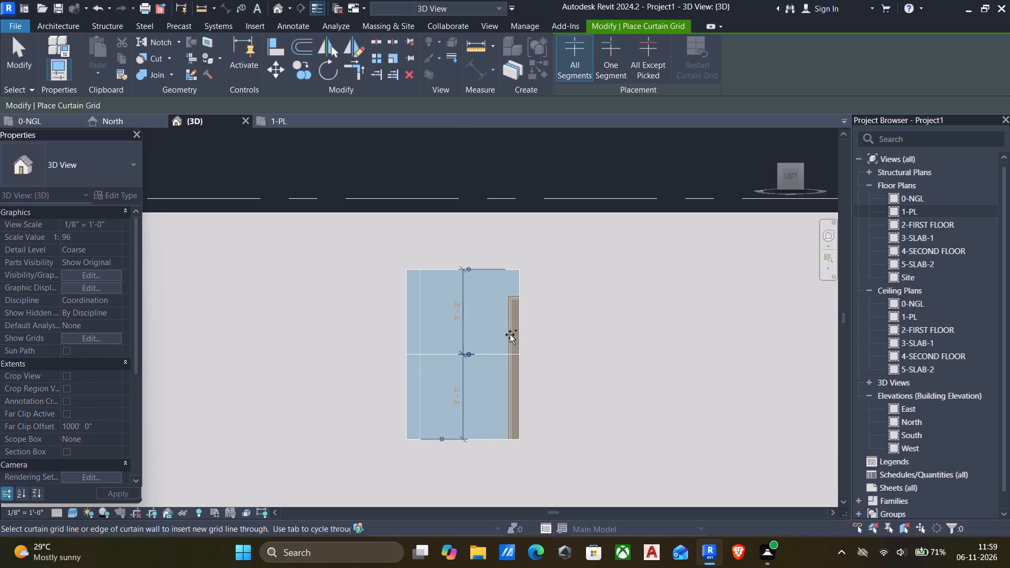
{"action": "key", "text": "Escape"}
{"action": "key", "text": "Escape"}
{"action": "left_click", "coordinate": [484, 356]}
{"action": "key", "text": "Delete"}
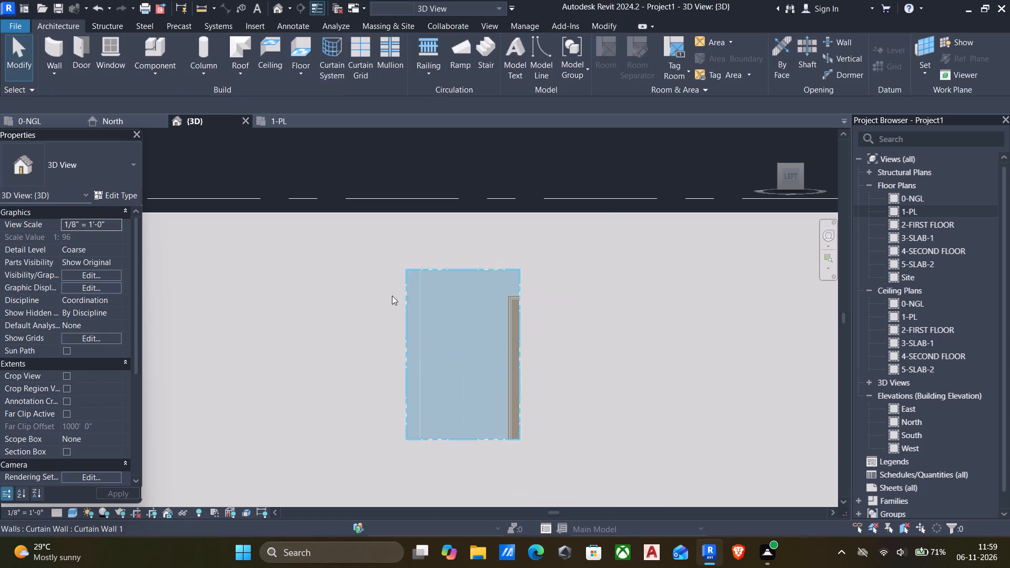
Add a vertical centre grid line and two horizontal ones, about 1'-2" below the top and 1' above the bottom of the window.
{"action": "left_click", "coordinate": [355, 54]}
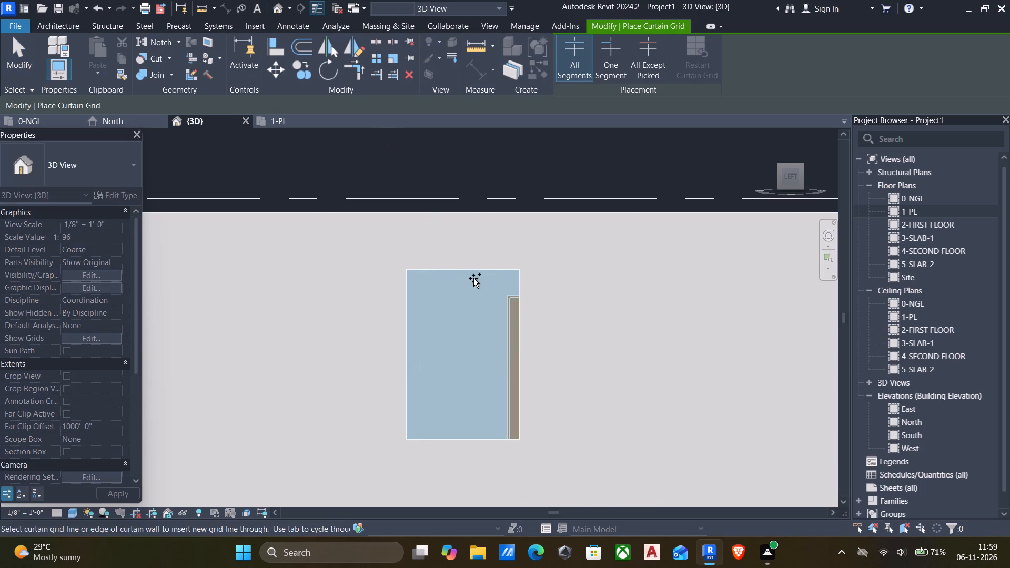
{"action": "left_click", "coordinate": [459, 268]}
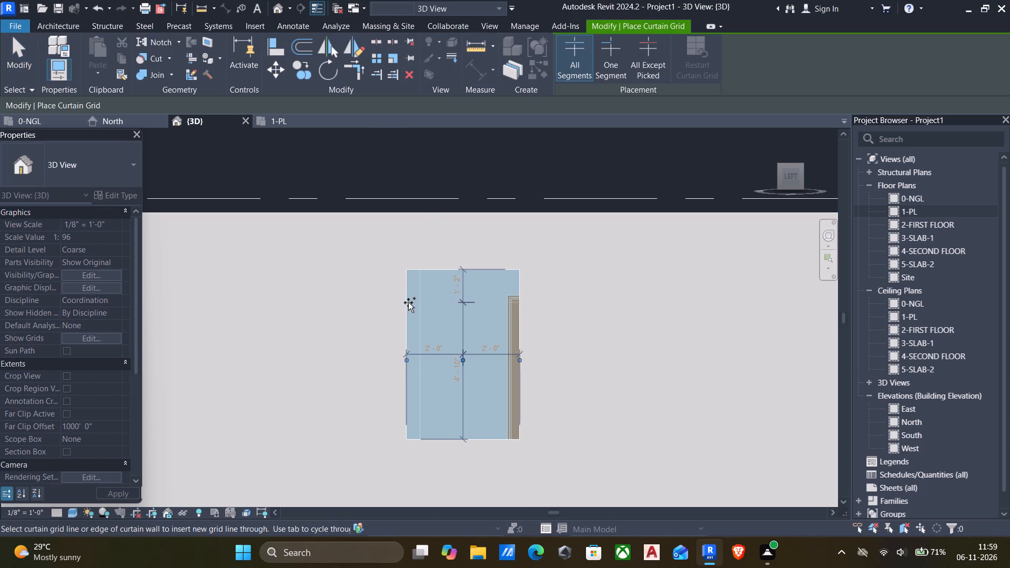
{"action": "left_click", "coordinate": [408, 302]}
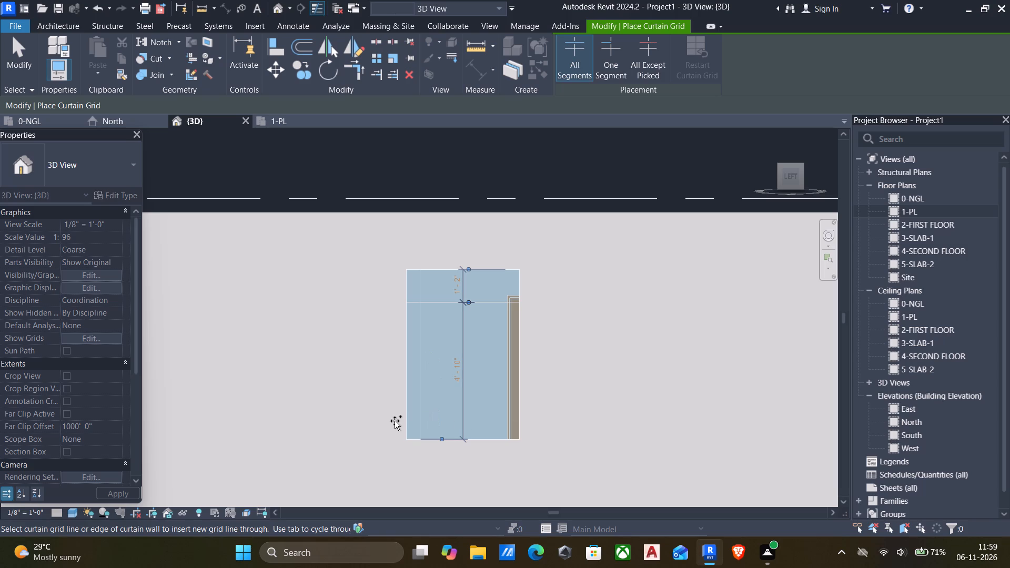
{"action": "left_click", "coordinate": [407, 412]}
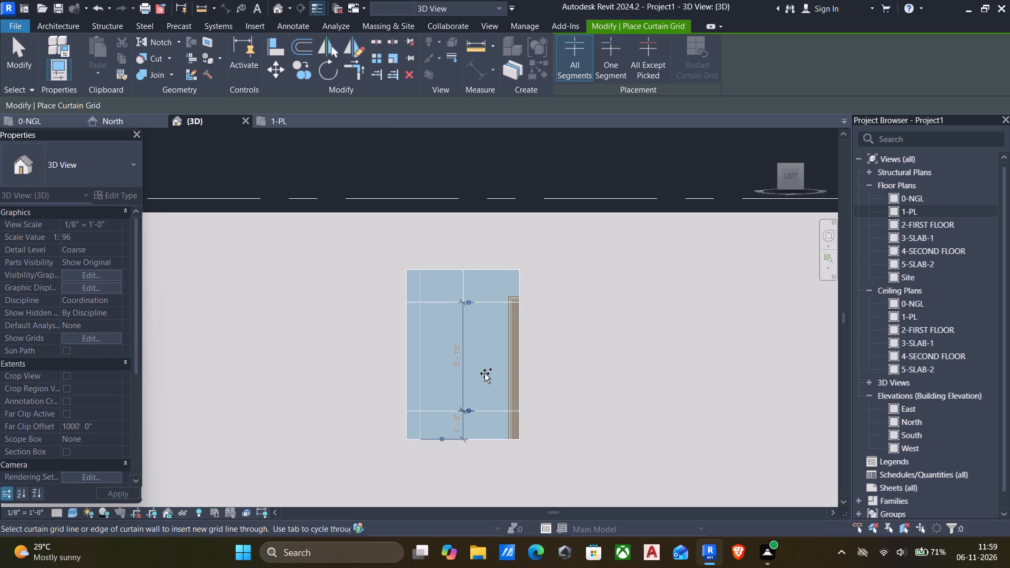
{"action": "key", "text": "Escape"}
{"action": "key", "text": "Escape"}
Set the upper horizontal grid line's distance from the top edge of the curtain wall to 1'.
{"action": "left_click", "coordinate": [476, 414]}
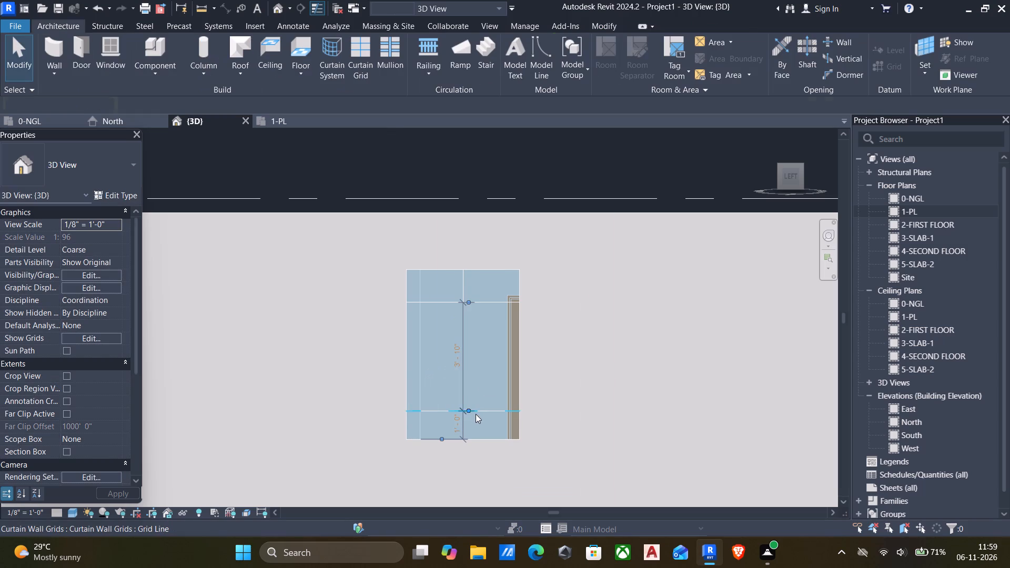
{"action": "left_click", "coordinate": [432, 301]}
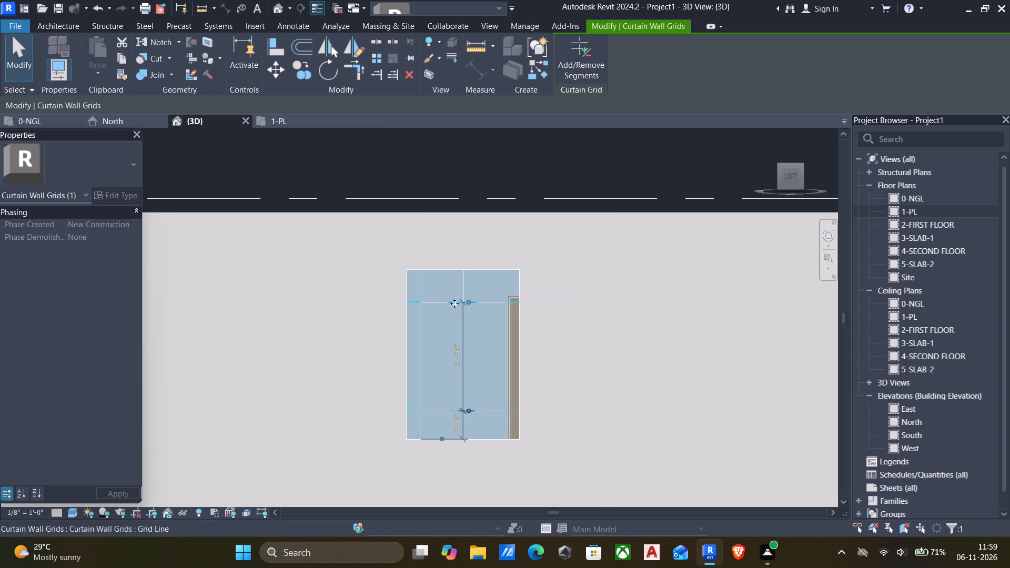
{"action": "left_click", "coordinate": [456, 285]}
{"action": "key", "text": "1"}
{"action": "key", "text": "apostrophe"}
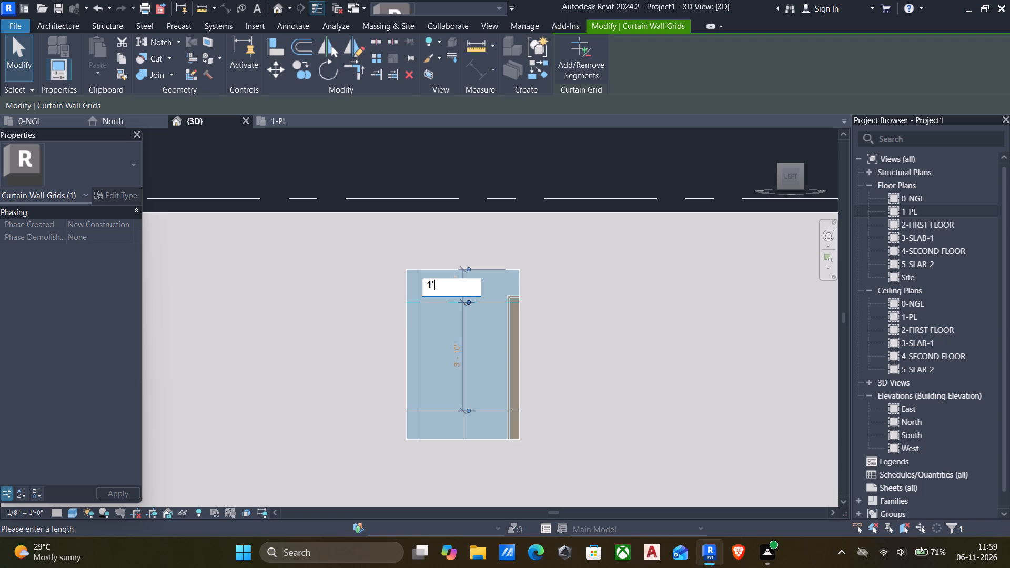
{"action": "key", "text": "Return"}
{"action": "left_click", "coordinate": [631, 326]}
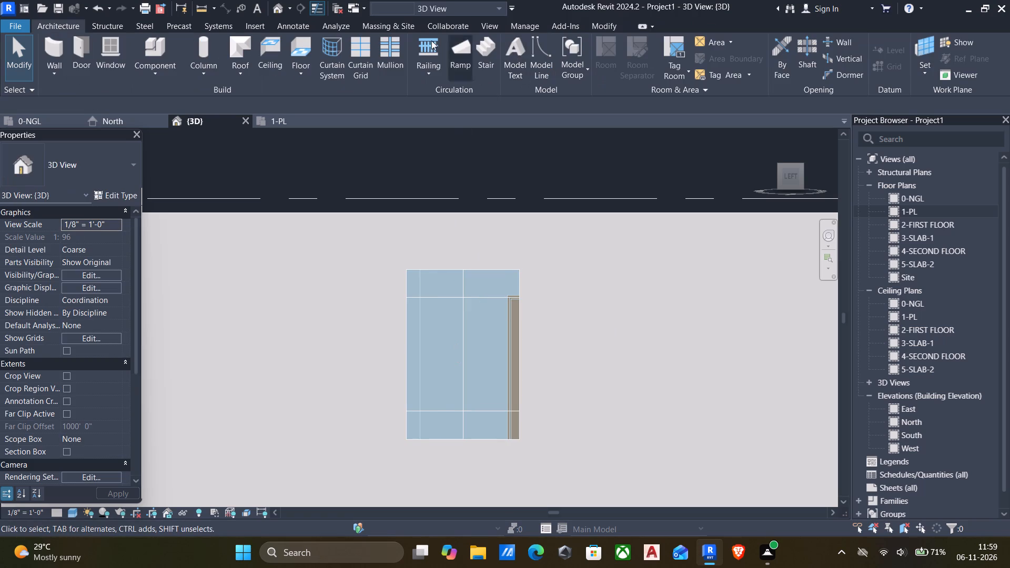
Place 2.5" x 5" rectangular mullions on all grid lines of the left outer wall's curtain wall and view the finished window.
{"action": "left_click", "coordinate": [382, 46]}
{"action": "left_click_drag", "start_coordinate": [631, 46], "coordinate": [622, 46]}
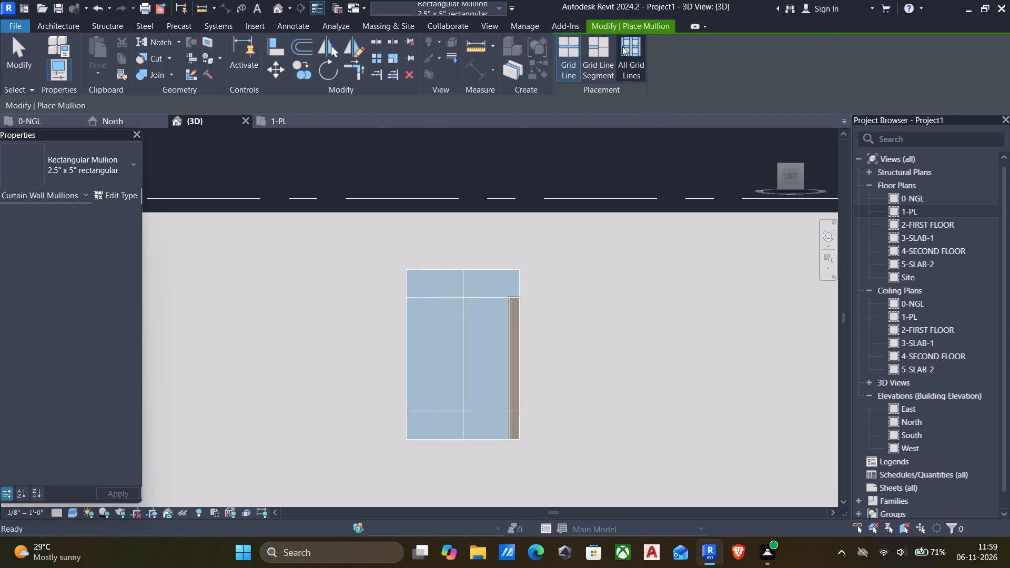
{"action": "left_click_drag", "start_coordinate": [622, 46], "coordinate": [623, 46]}
{"action": "left_click", "coordinate": [488, 270]}
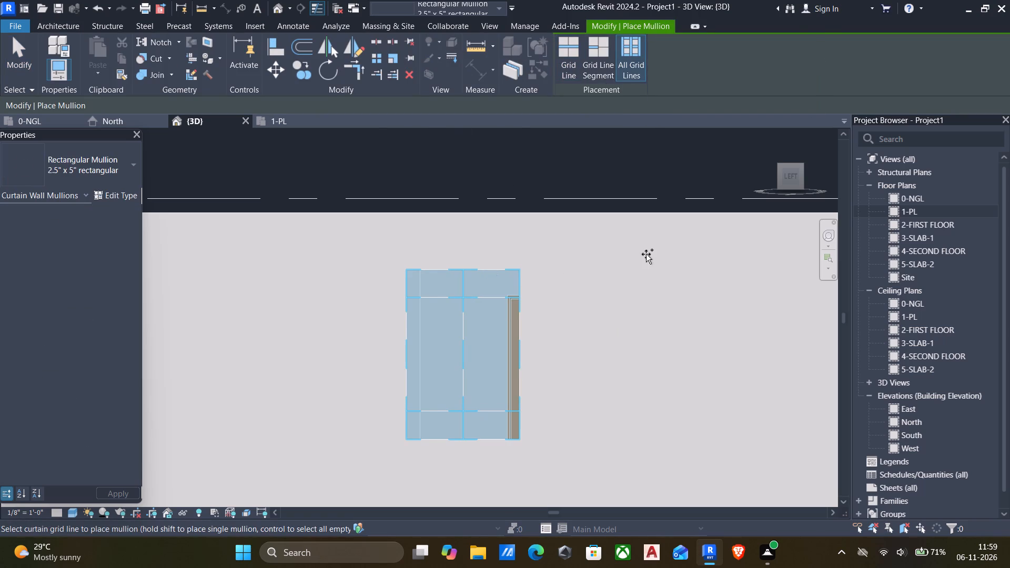
{"action": "key", "text": "Escape"}
{"action": "scroll", "coordinate": [548, 306], "scroll_direction": "down", "scroll_amount": 6}
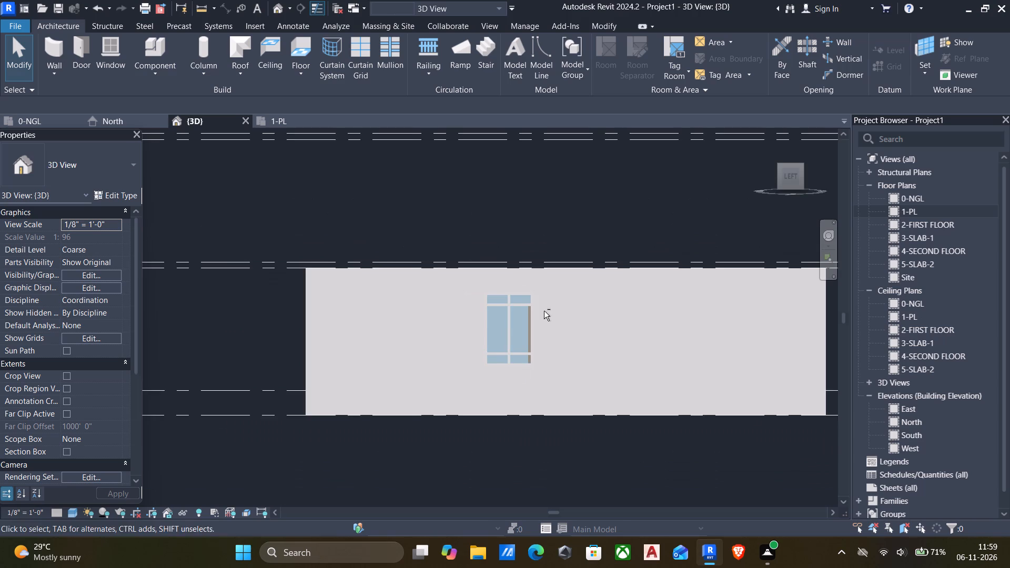
{"action": "middle_click_drag", "start_coordinate": [544, 311], "coordinate": [501, 360], "text": "shift"}
{"action": "middle_click_drag", "start_coordinate": [467, 371], "coordinate": [497, 374]}
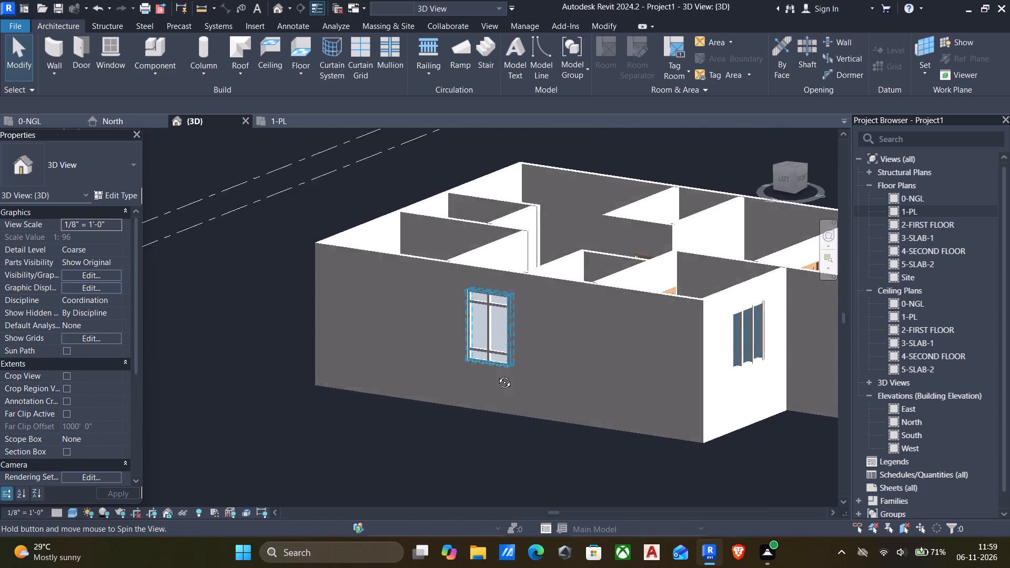
In floor plan 1-PL, draw a curtain wall about 4' long on the left outer wall of the rear corner room.
{"action": "middle_click_drag", "start_coordinate": [497, 374], "coordinate": [472, 388]}
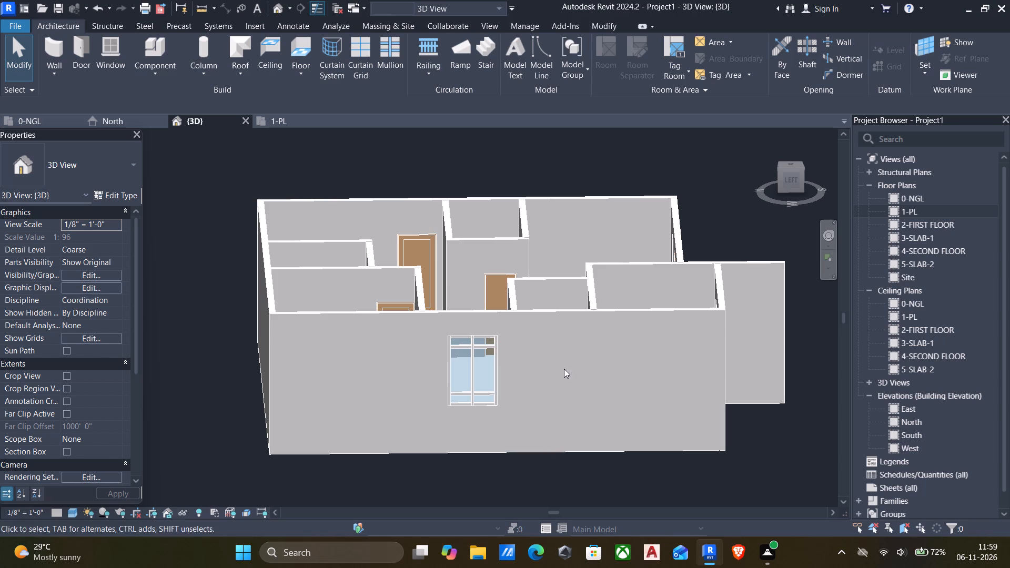
{"action": "middle_click_drag", "start_coordinate": [565, 369], "coordinate": [454, 370], "text": "shift"}
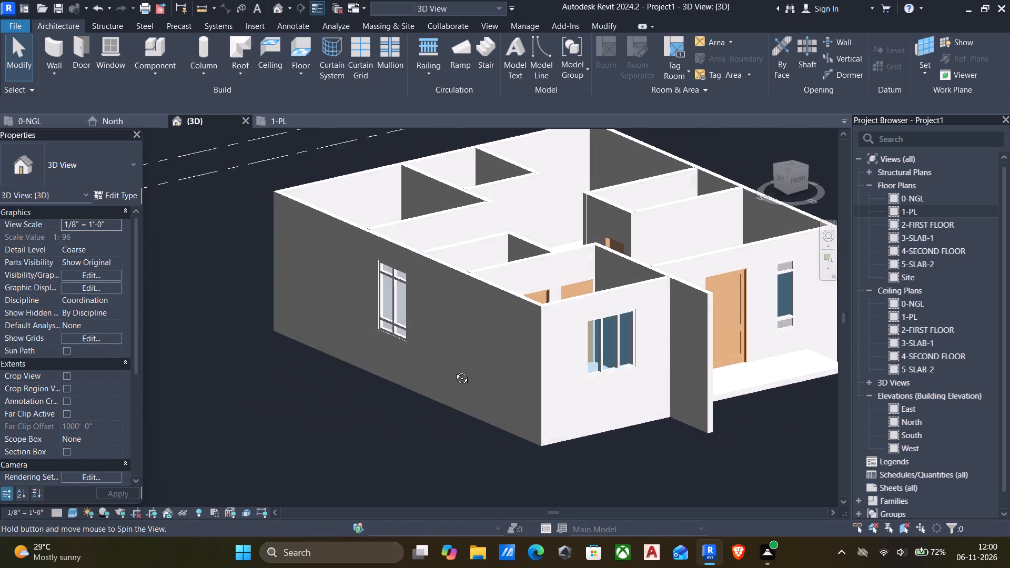
{"action": "middle_click_drag", "start_coordinate": [454, 370], "coordinate": [471, 364], "text": "shift"}
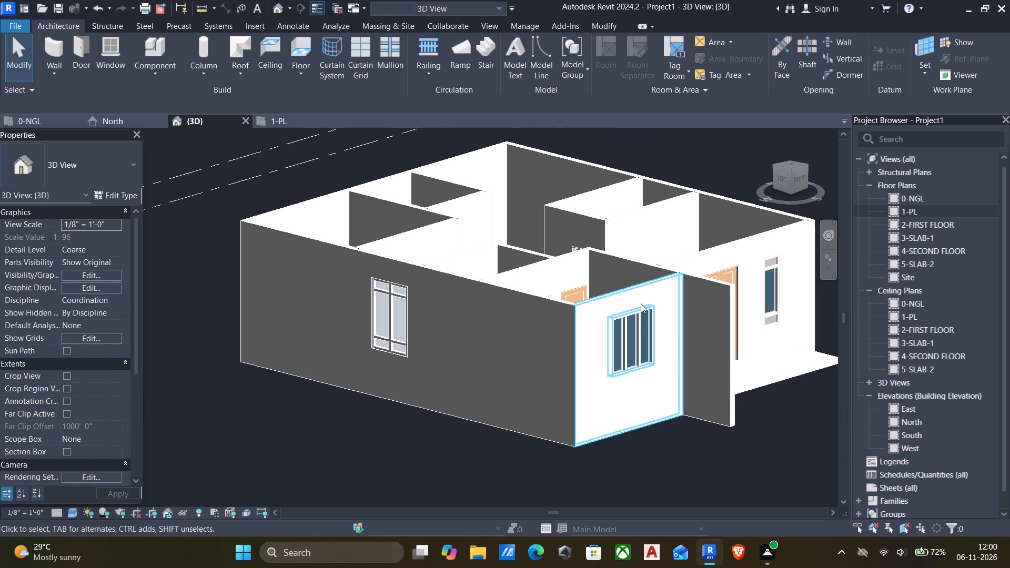
{"action": "double_click", "coordinate": [893, 210]}
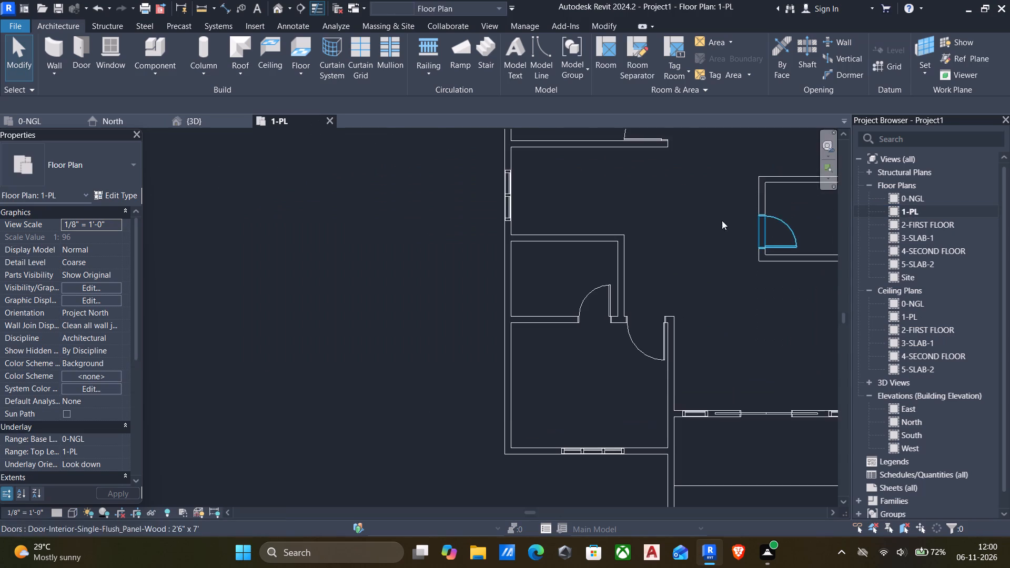
{"action": "scroll", "coordinate": [619, 239], "scroll_direction": "down", "scroll_amount": 6}
{"action": "middle_click_drag", "start_coordinate": [615, 244], "coordinate": [511, 299]}
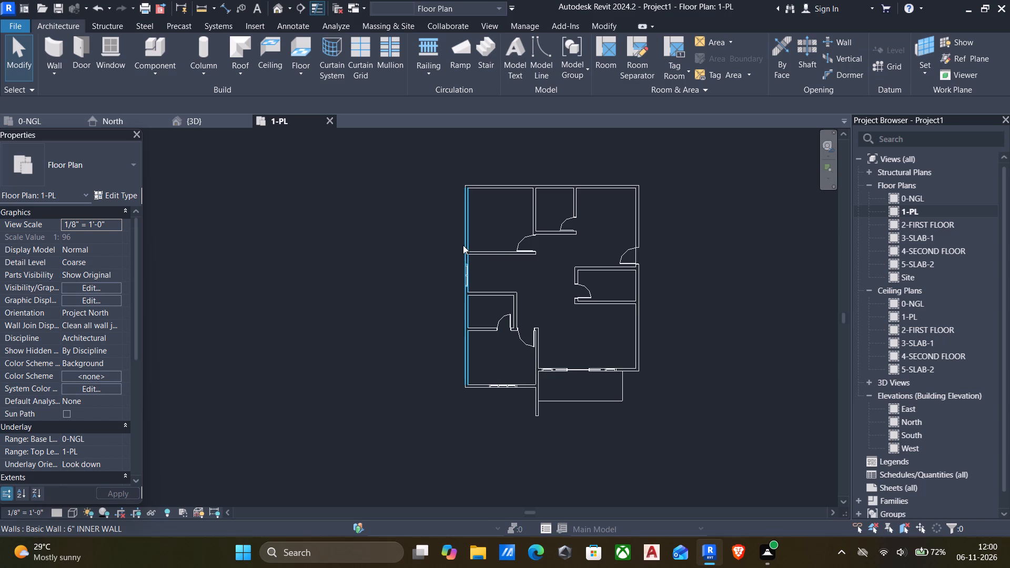
{"action": "type", "text": "wa"}
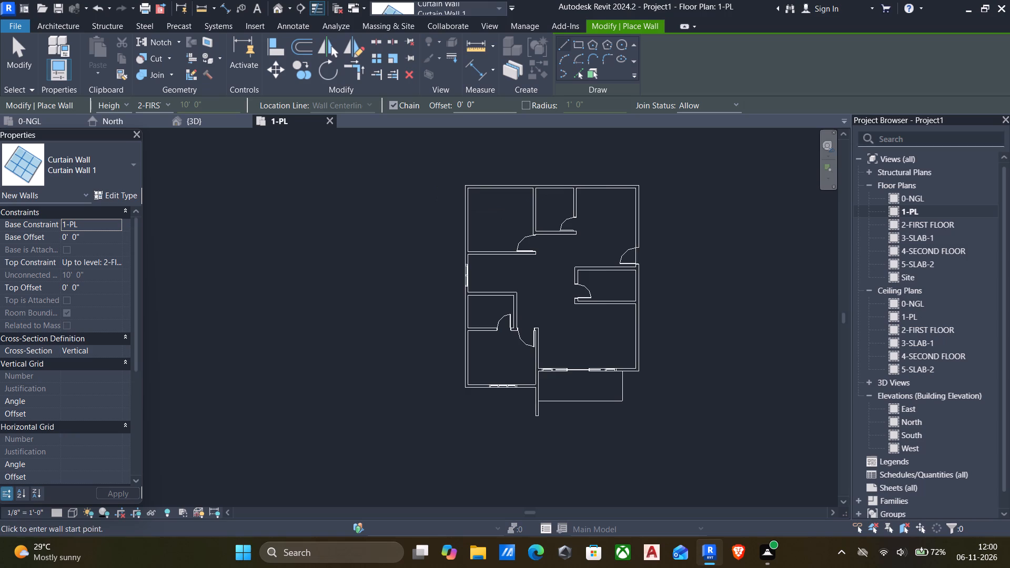
{"action": "scroll", "coordinate": [474, 251], "scroll_direction": "up", "scroll_amount": 2}
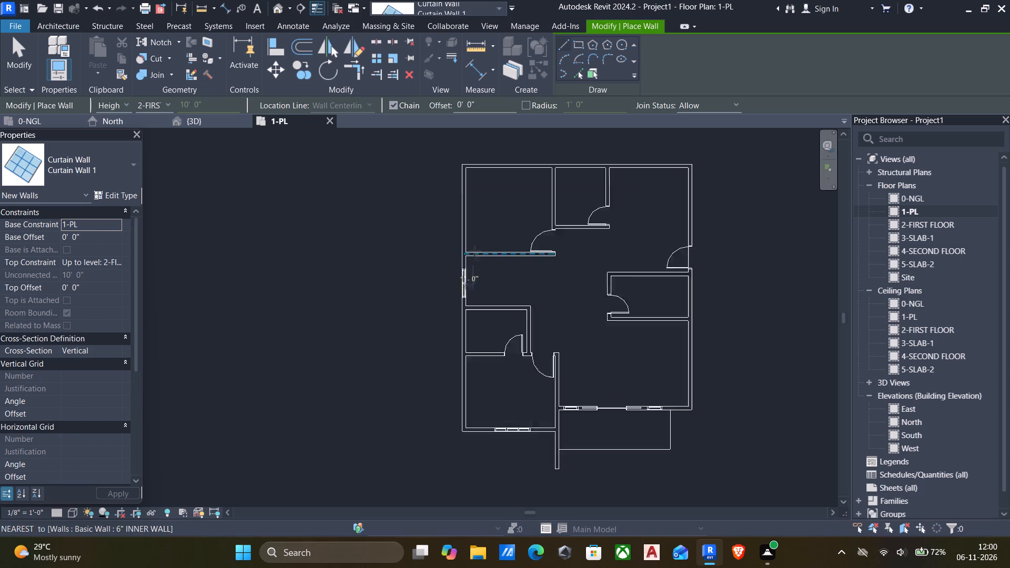
{"action": "scroll", "coordinate": [474, 251], "scroll_direction": "up", "scroll_amount": 2}
{"action": "scroll", "coordinate": [463, 179], "scroll_direction": "up", "scroll_amount": 3}
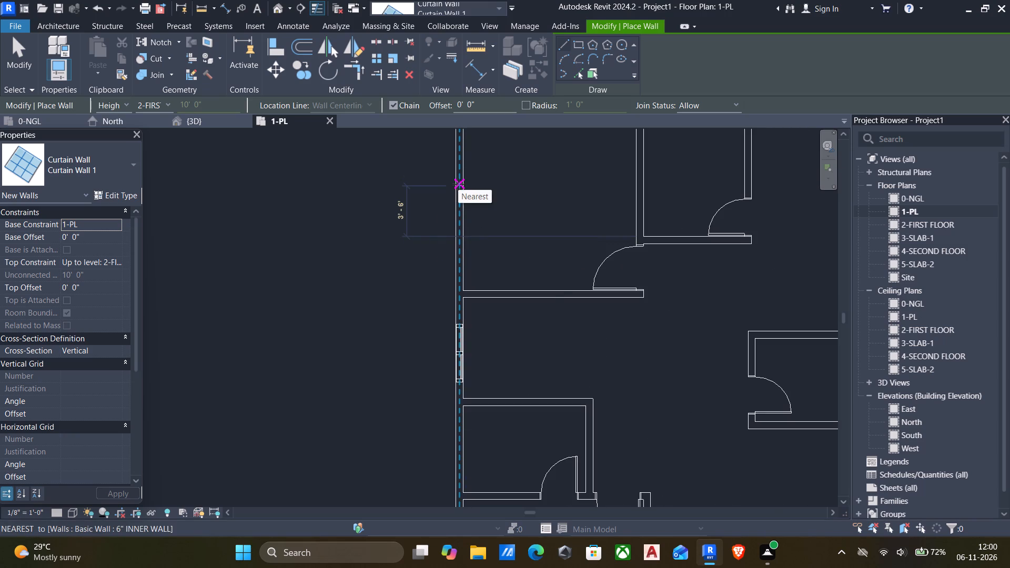
{"action": "left_click", "coordinate": [458, 184]}
{"action": "left_click", "coordinate": [458, 249]}
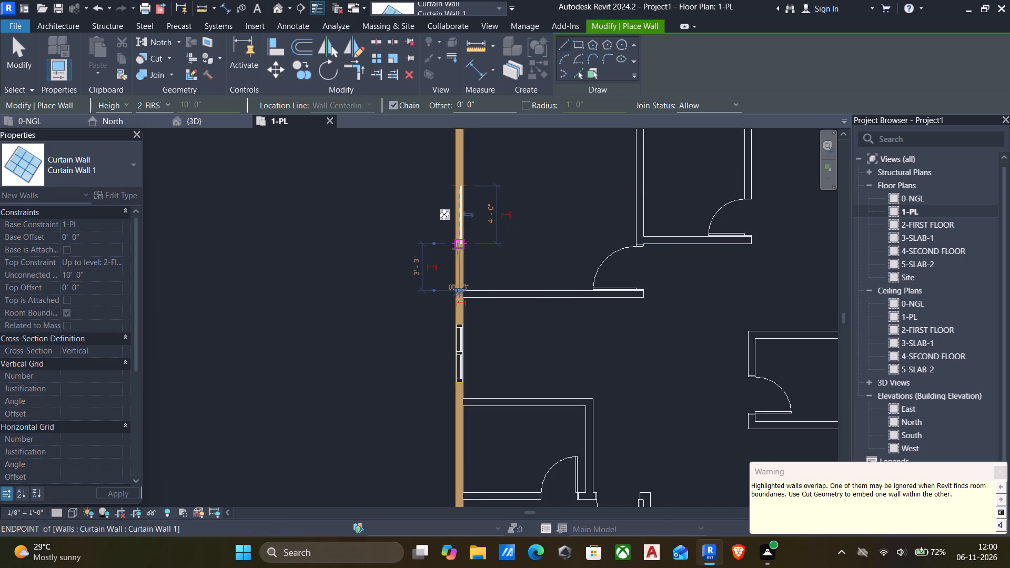
Draw a curtain wall about 4'-6" long on the same room's rear outer wall, about 1' from the inner partition.
{"action": "scroll", "coordinate": [460, 249], "scroll_direction": "down", "scroll_amount": 7}
{"action": "scroll", "coordinate": [512, 194], "scroll_direction": "up", "scroll_amount": 7}
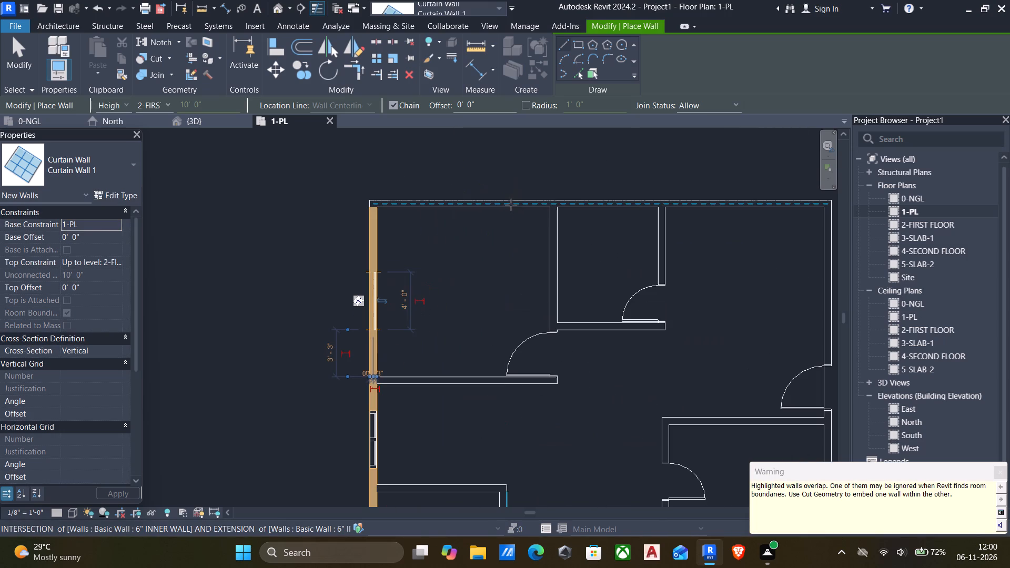
{"action": "scroll", "coordinate": [511, 205], "scroll_direction": "up", "scroll_amount": 2}
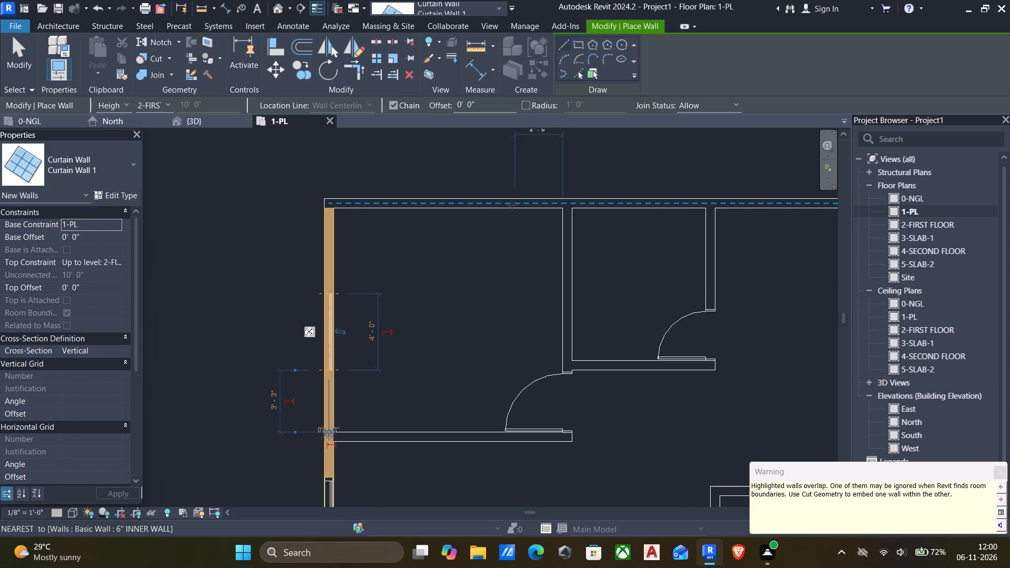
{"action": "left_click", "coordinate": [544, 205]}
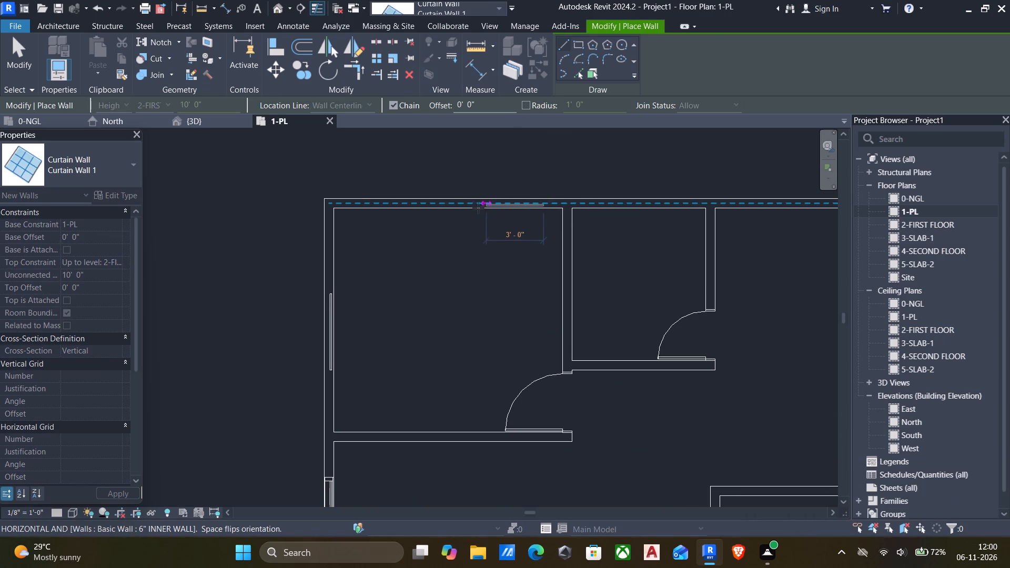
{"action": "left_click", "coordinate": [462, 207]}
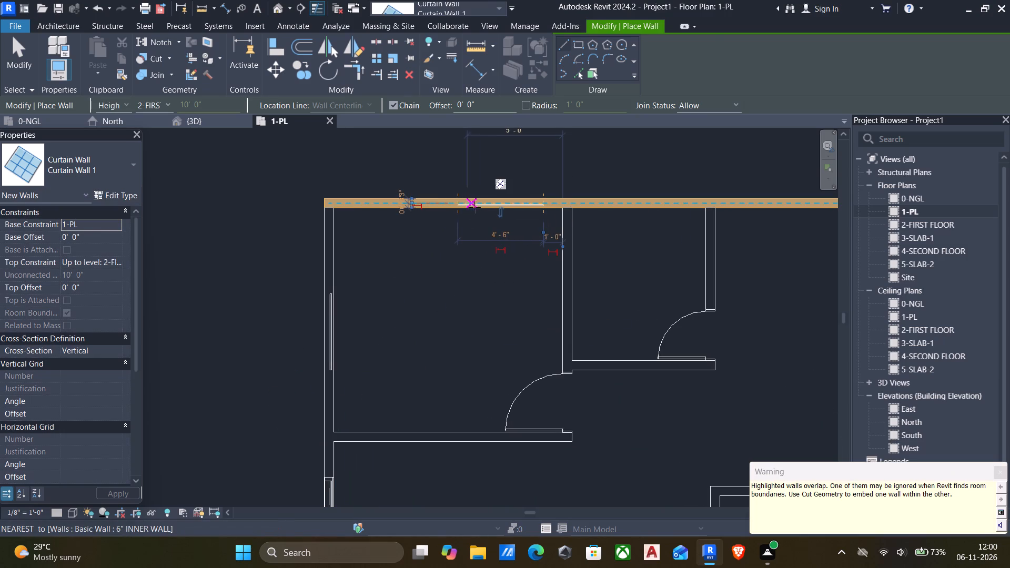
{"action": "key", "text": "Escape"}
{"action": "key", "text": "Escape"}
Set the rear curtain wall's length to 4' and nudge it slightly toward the inner partition.
{"action": "left_click", "coordinate": [498, 208]}
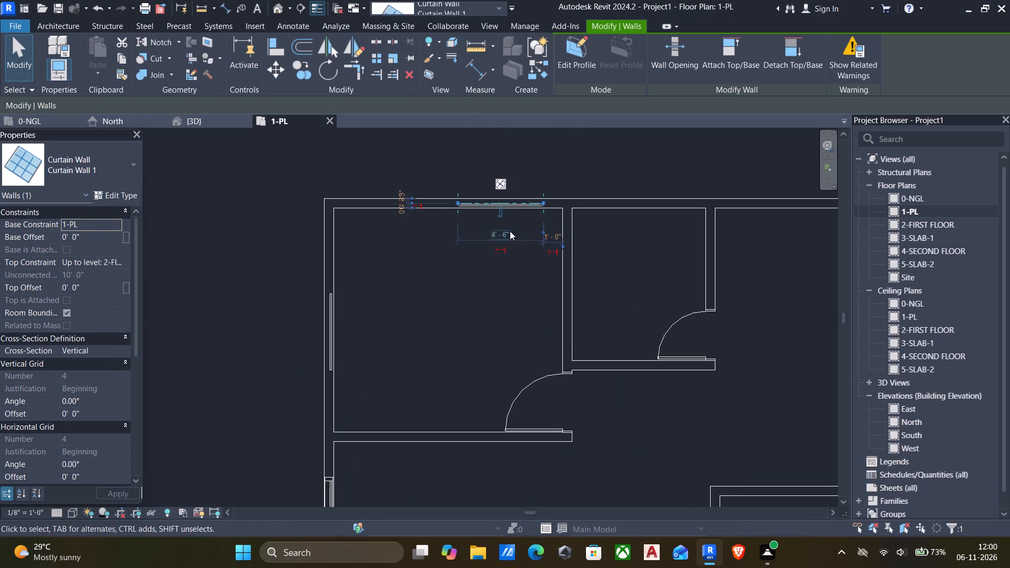
{"action": "left_click", "coordinate": [509, 230]}
{"action": "type", "text": "4'"}
{"action": "key", "text": "Return"}
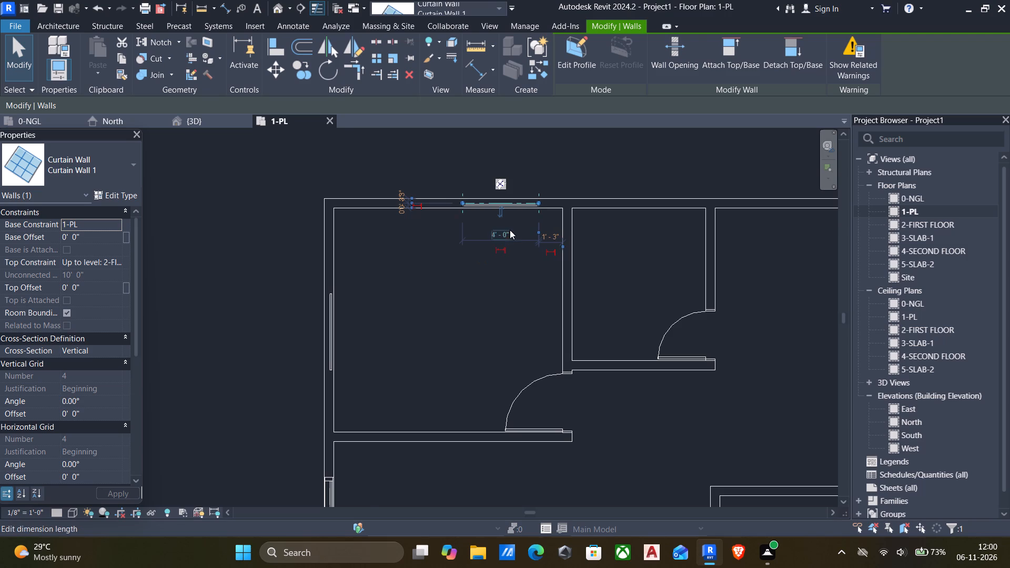
{"action": "scroll", "coordinate": [510, 231], "scroll_direction": "down", "scroll_amount": 2}
{"action": "key", "text": "Right"}
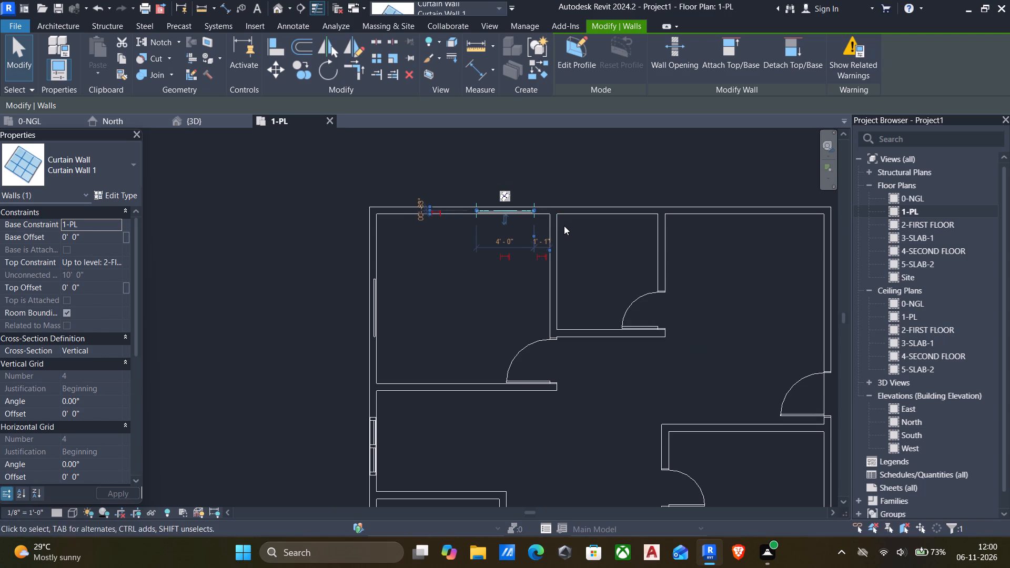
{"action": "key", "text": "Right"}
{"action": "left_click", "coordinate": [575, 179]}
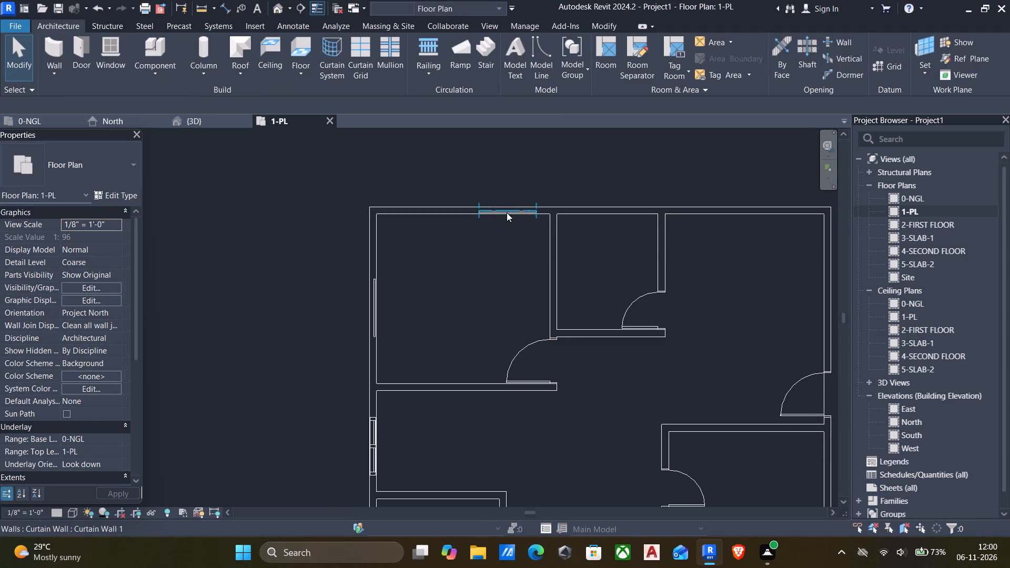
Cut the rear and left outer walls with the corner room's two curtain walls using Cut Geometry.
{"action": "left_click", "coordinate": [502, 209]}
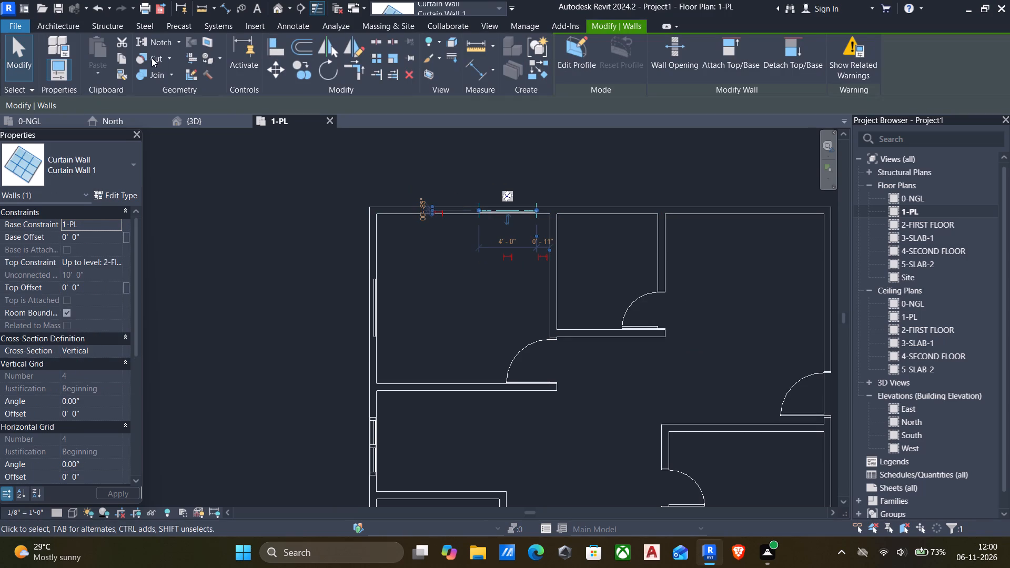
{"action": "left_click", "coordinate": [148, 58]}
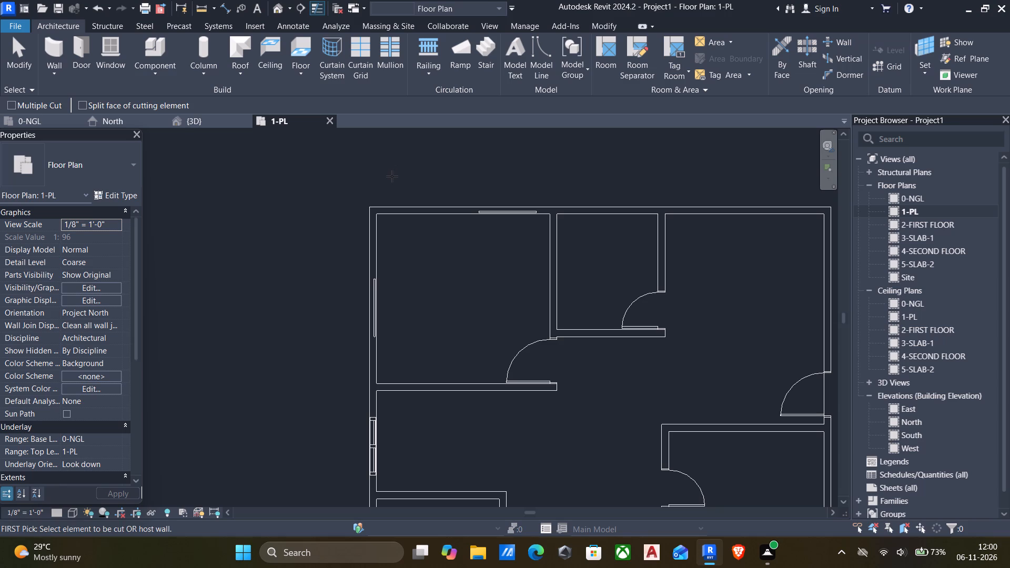
{"action": "left_click", "coordinate": [412, 218]}
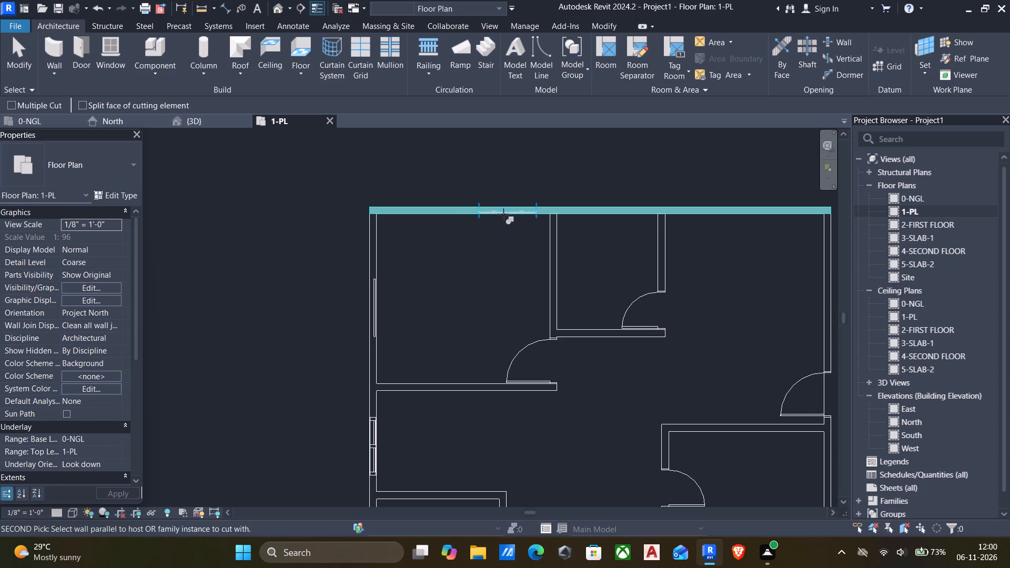
{"action": "left_click", "coordinate": [503, 214]}
{"action": "left_click", "coordinate": [380, 251]}
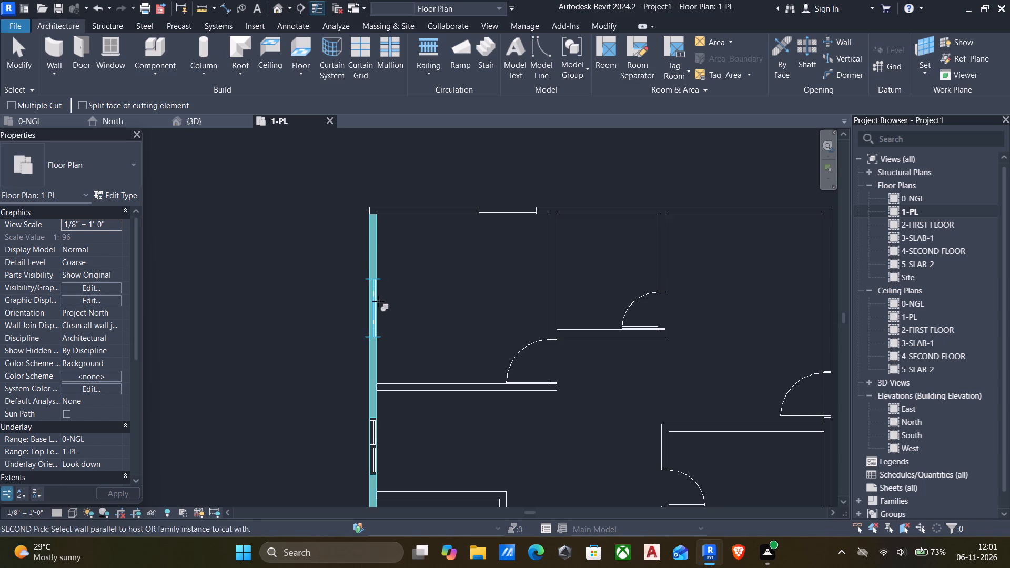
{"action": "left_click", "coordinate": [376, 301]}
In the 3D view, set the left wall's new curtain wall to a base offset of 3' and a top offset of -3'.
{"action": "scroll", "coordinate": [441, 298], "scroll_direction": "down", "scroll_amount": 4}
{"action": "middle_click_drag", "start_coordinate": [381, 282], "coordinate": [348, 274]}
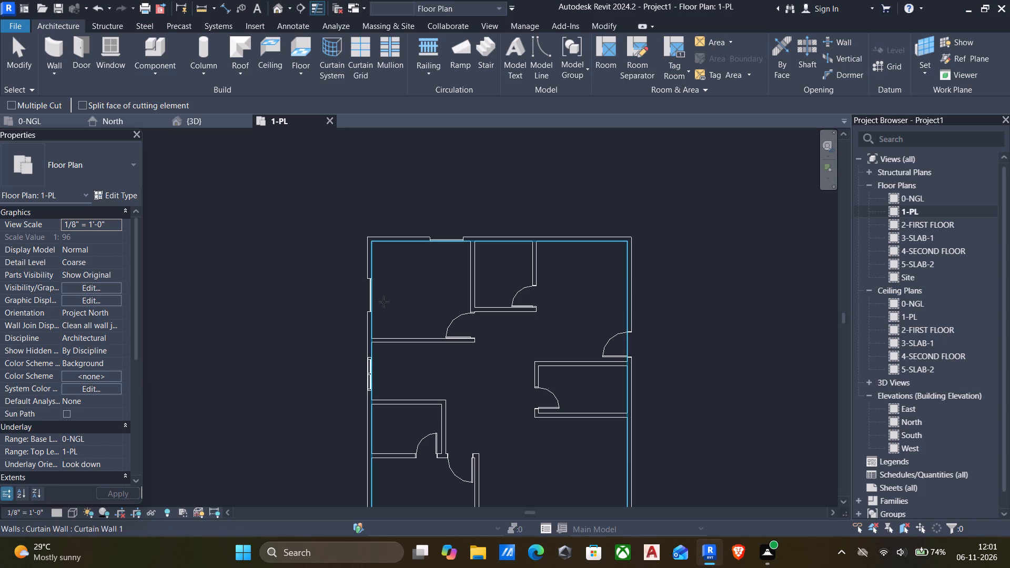
{"action": "left_click", "coordinate": [272, 9]}
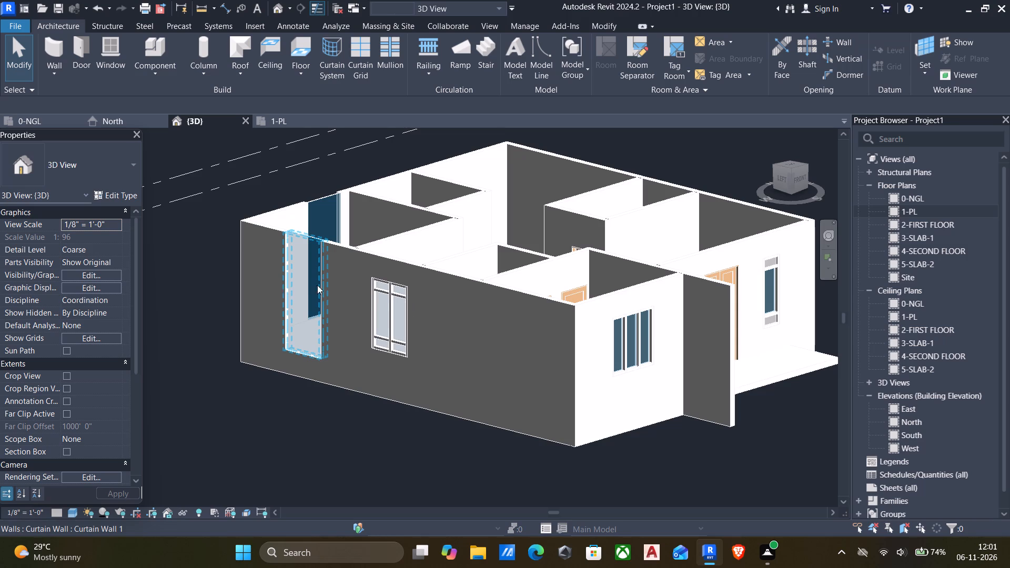
{"action": "scroll", "coordinate": [299, 346], "scroll_direction": "down", "scroll_amount": 2}
{"action": "middle_click_drag", "start_coordinate": [307, 347], "coordinate": [416, 357], "text": "shift"}
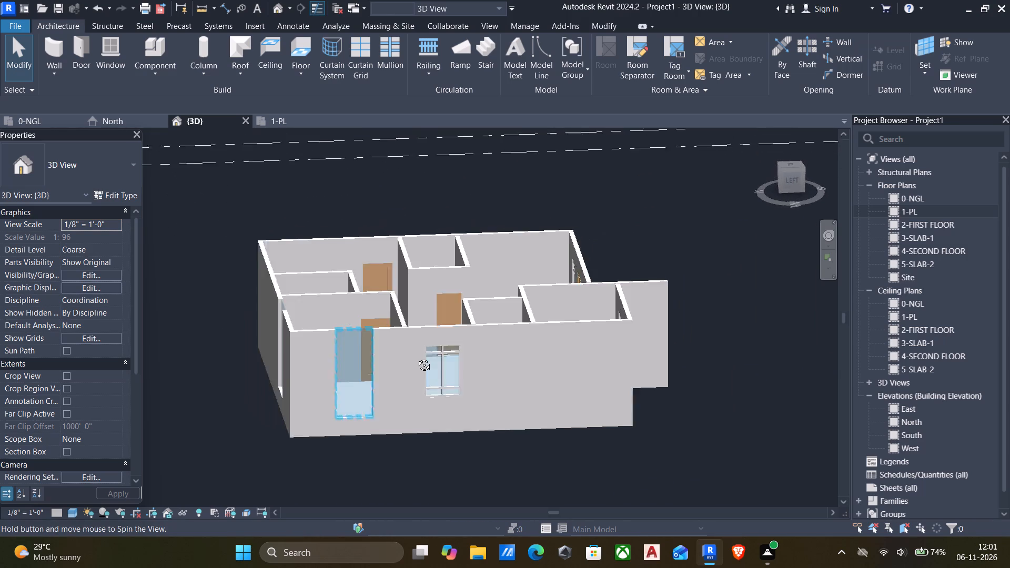
{"action": "middle_click_drag", "start_coordinate": [416, 357], "coordinate": [418, 321], "text": "shift"}
{"action": "scroll", "coordinate": [412, 323], "scroll_direction": "down", "scroll_amount": 2}
{"action": "middle_click_drag", "start_coordinate": [409, 331], "coordinate": [409, 352]}
{"action": "middle_click_drag", "start_coordinate": [398, 354], "coordinate": [428, 337]}
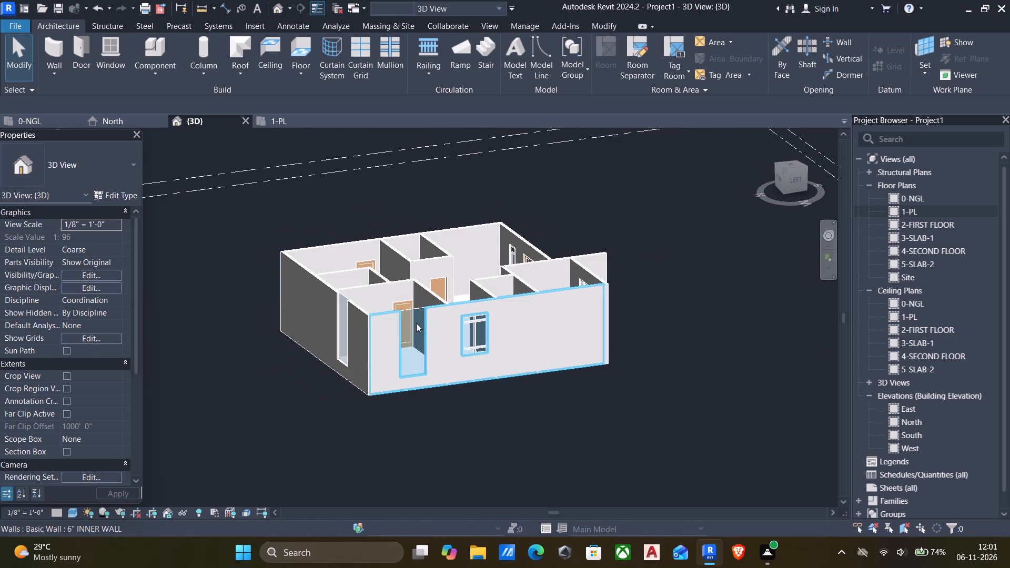
{"action": "left_click", "coordinate": [411, 316]}
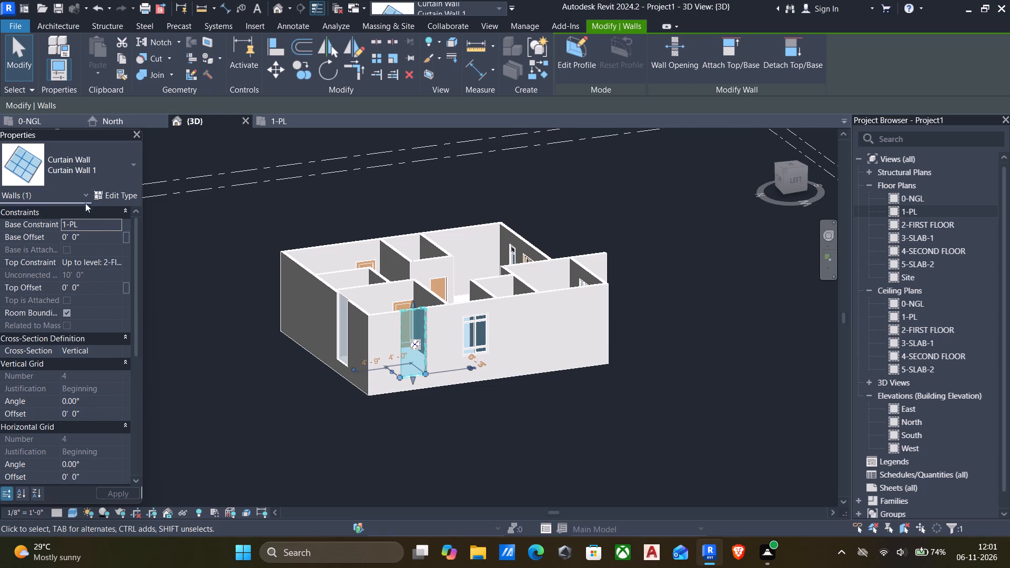
{"action": "left_click", "coordinate": [97, 238]}
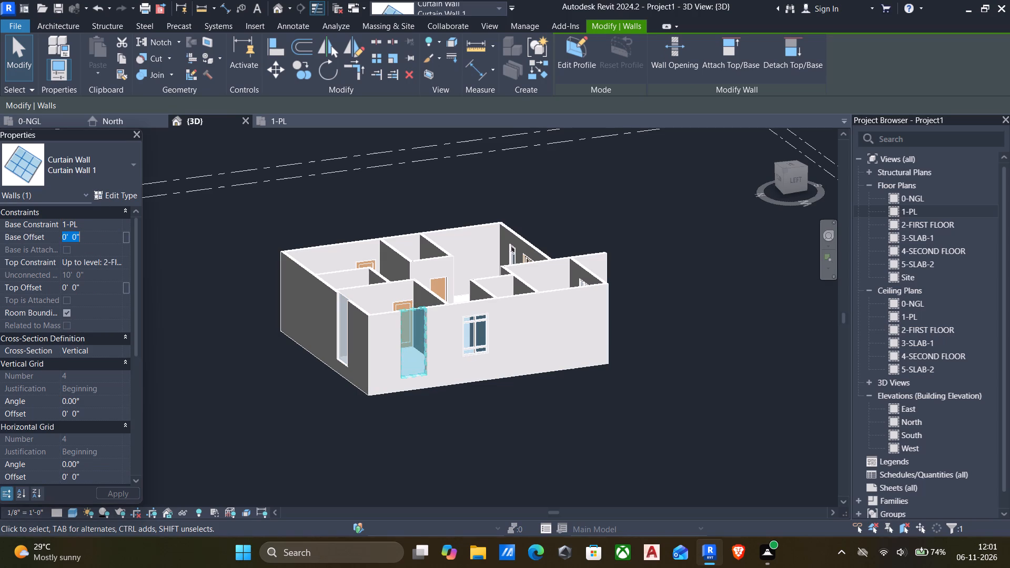
{"action": "type", "text": "3'"}
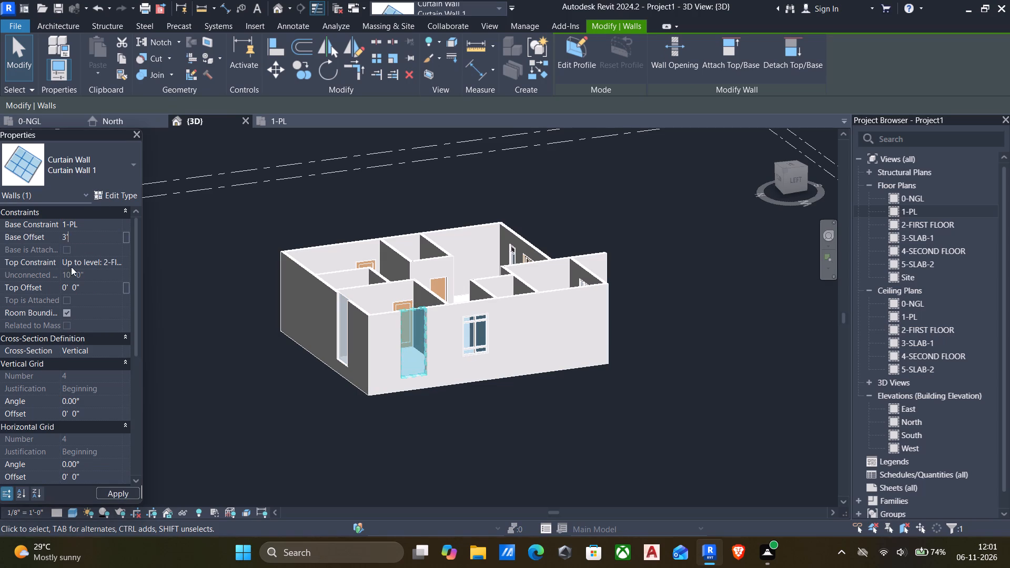
{"action": "left_click", "coordinate": [102, 288]}
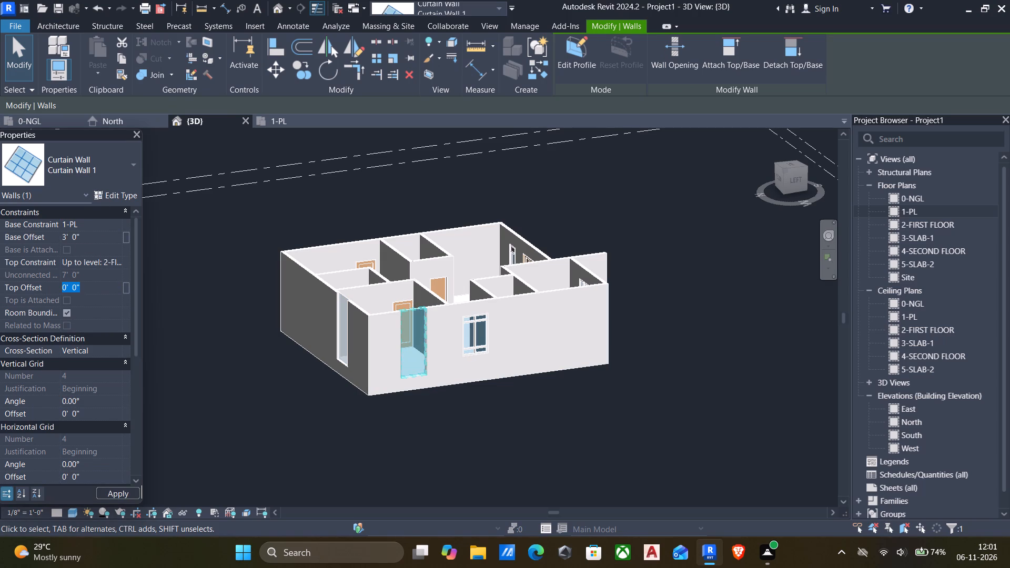
{"action": "key", "text": "minus"}
{"action": "key", "text": "2"}
{"action": "key", "text": "BackSpace"}
{"action": "key", "text": "3"}
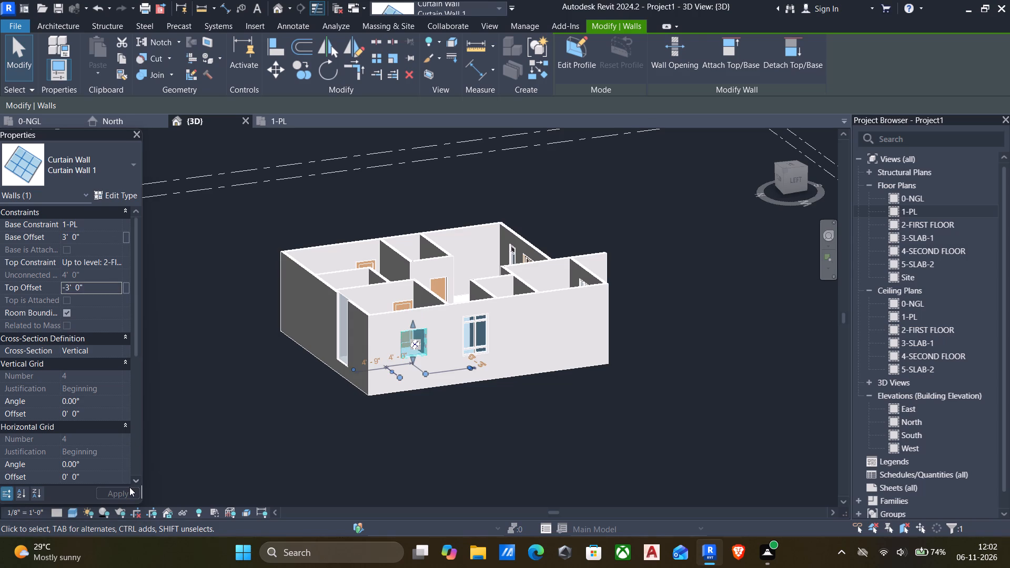
{"action": "left_click", "coordinate": [224, 409]}
Set the rear wall's curtain wall to a base offset of 3' and a top offset of -3'.
{"action": "left_click", "coordinate": [347, 329]}
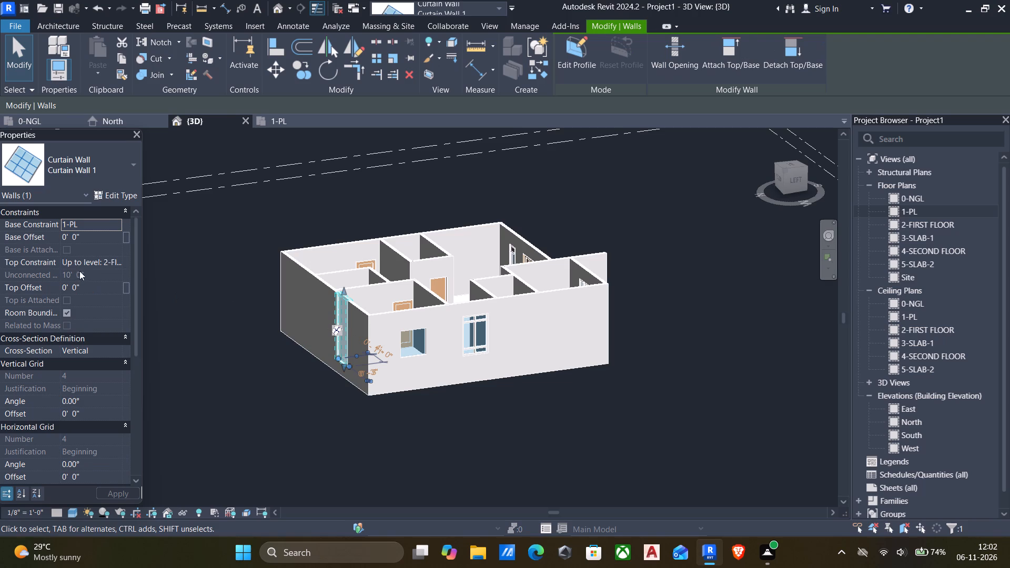
{"action": "left_click", "coordinate": [103, 244]}
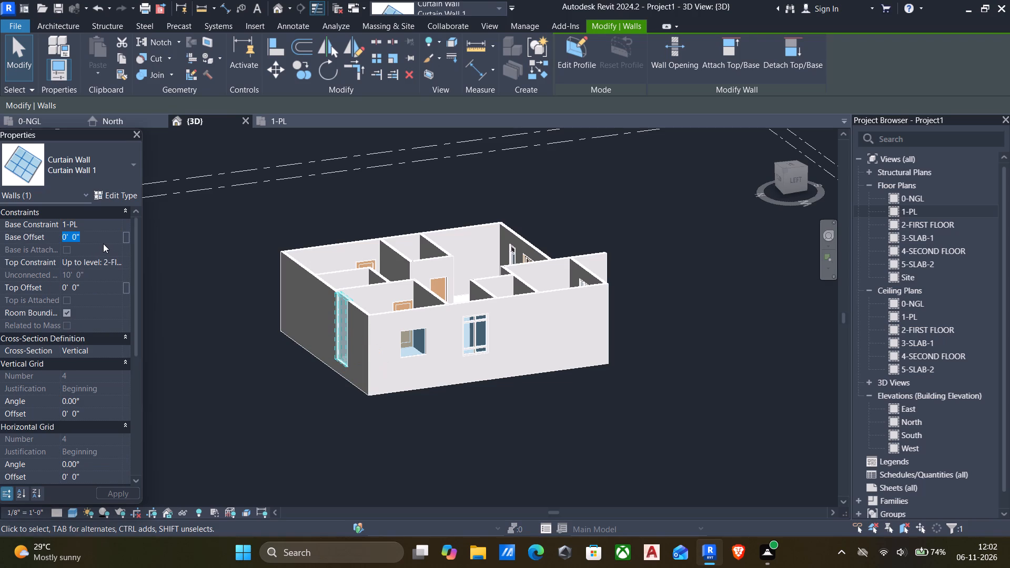
{"action": "type", "text": "3'"}
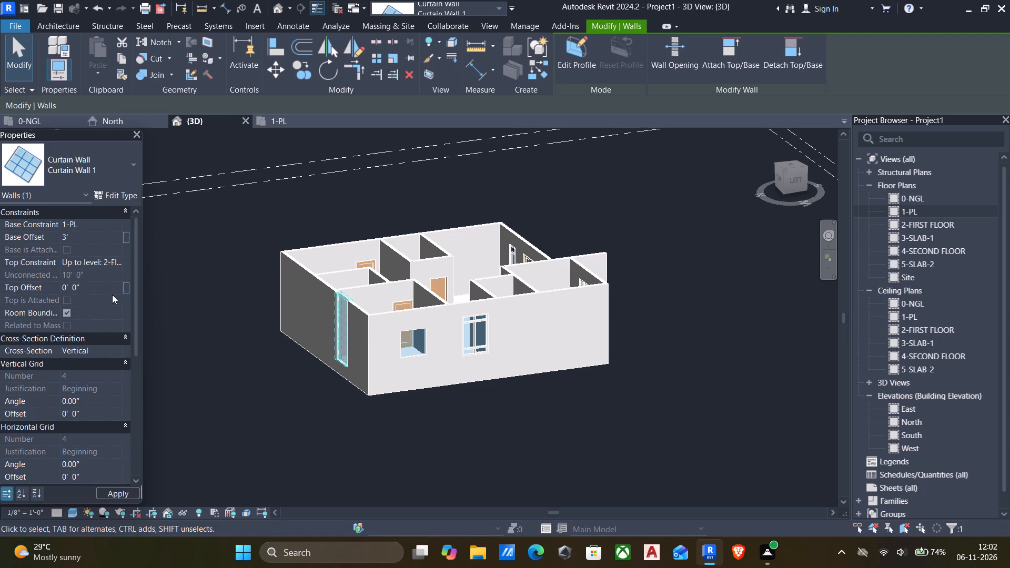
{"action": "left_click", "coordinate": [112, 295]}
{"action": "left_click", "coordinate": [106, 289]}
{"action": "type", "text": "-3"}
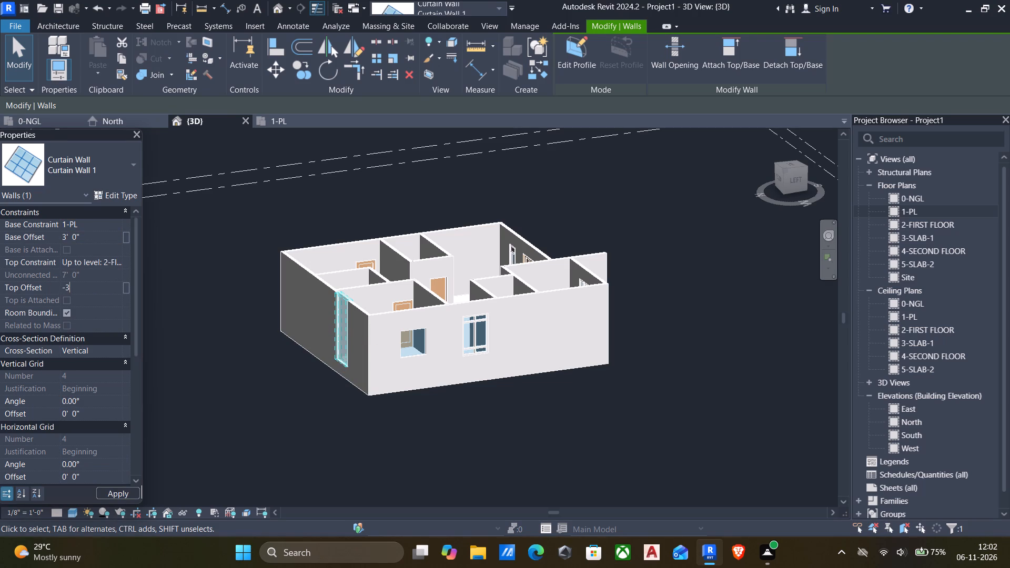
{"action": "key", "text": "apostrophe"}
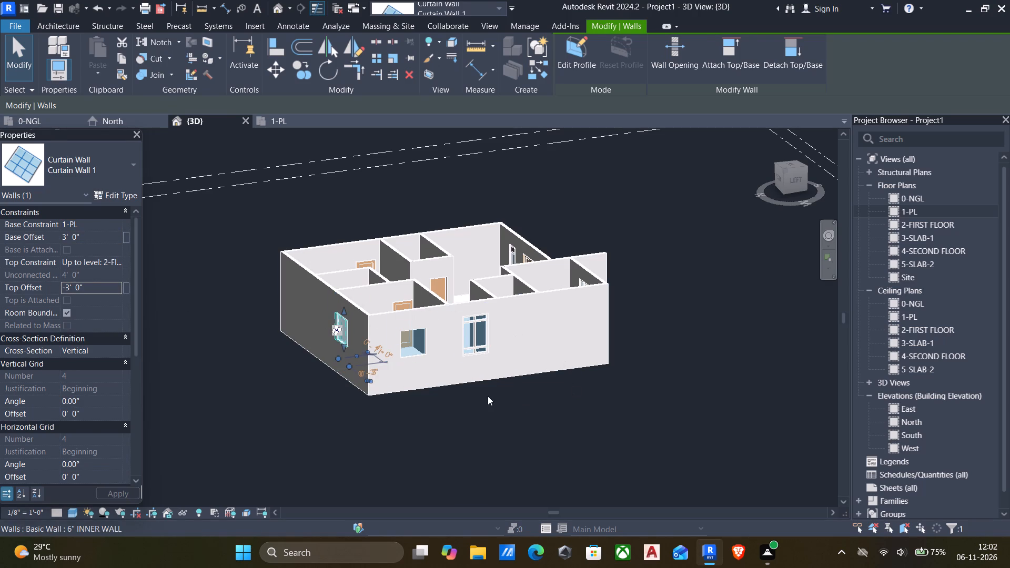
{"action": "left_click", "coordinate": [488, 395]}
Add a vertical curtain grid line at the midpoint, 2'-0" from each side, of the corner room's left and rear curtain walls.
{"action": "middle_click_drag", "start_coordinate": [432, 368], "coordinate": [394, 308], "text": "shift"}
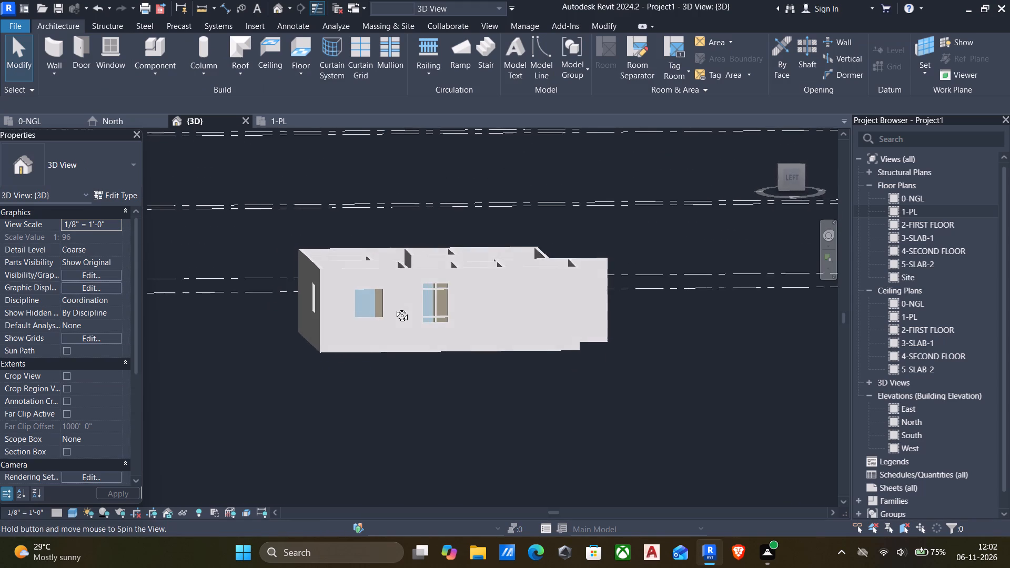
{"action": "middle_click_drag", "start_coordinate": [394, 308], "coordinate": [348, 316], "text": "shift"}
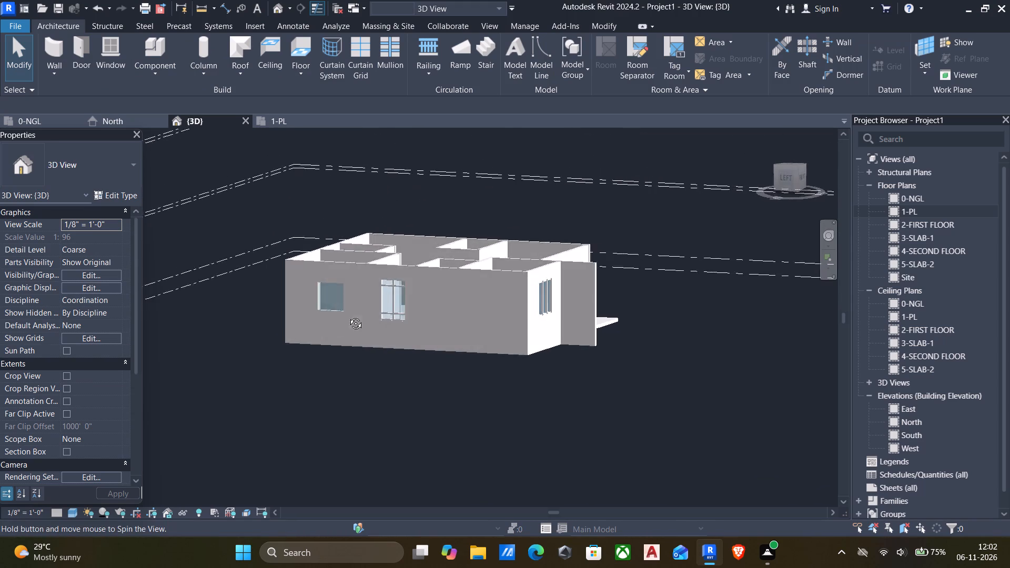
{"action": "middle_click_drag", "start_coordinate": [348, 316], "coordinate": [391, 319], "text": "shift"}
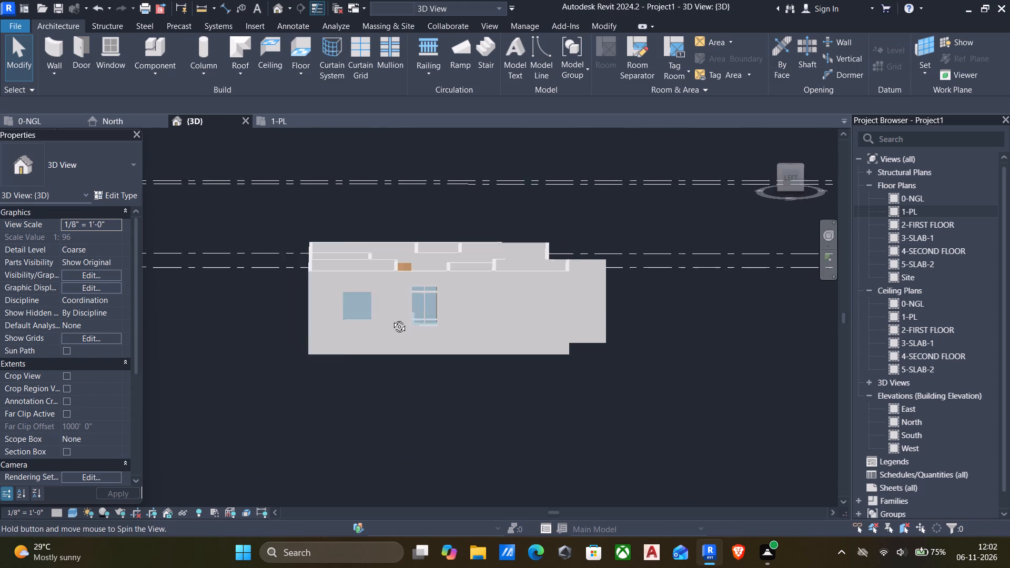
{"action": "middle_click_drag", "start_coordinate": [391, 319], "coordinate": [392, 319], "text": "shift"}
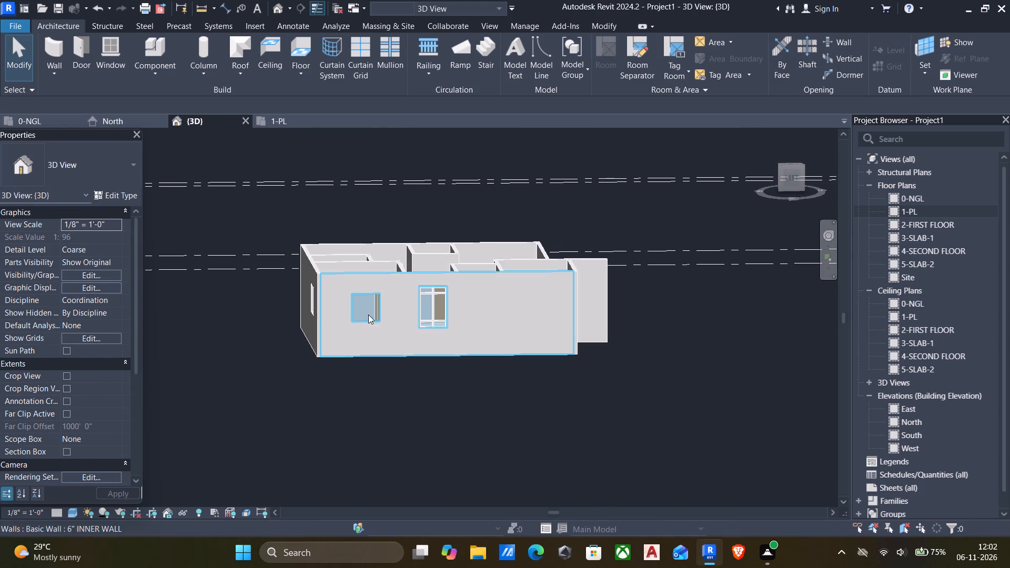
{"action": "scroll", "coordinate": [363, 311], "scroll_direction": "up", "scroll_amount": 3}
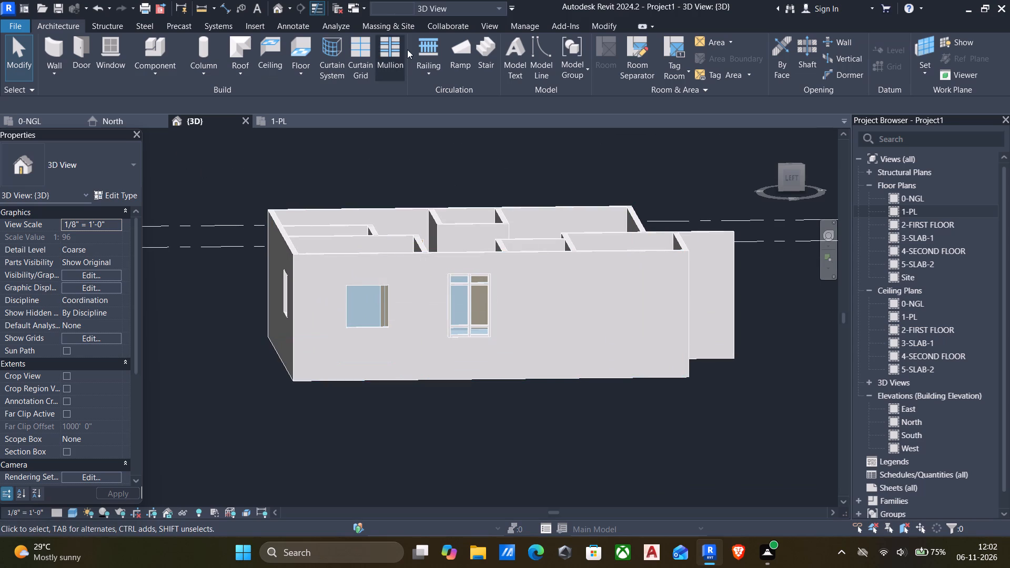
{"action": "left_click", "coordinate": [359, 50]}
{"action": "scroll", "coordinate": [362, 296], "scroll_direction": "up", "scroll_amount": 2}
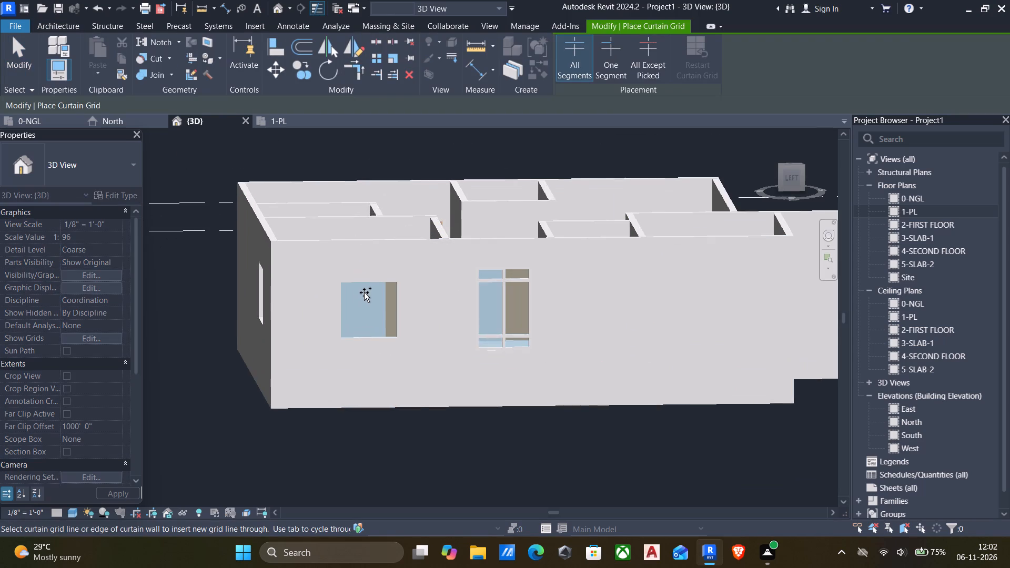
{"action": "left_click", "coordinate": [370, 283]}
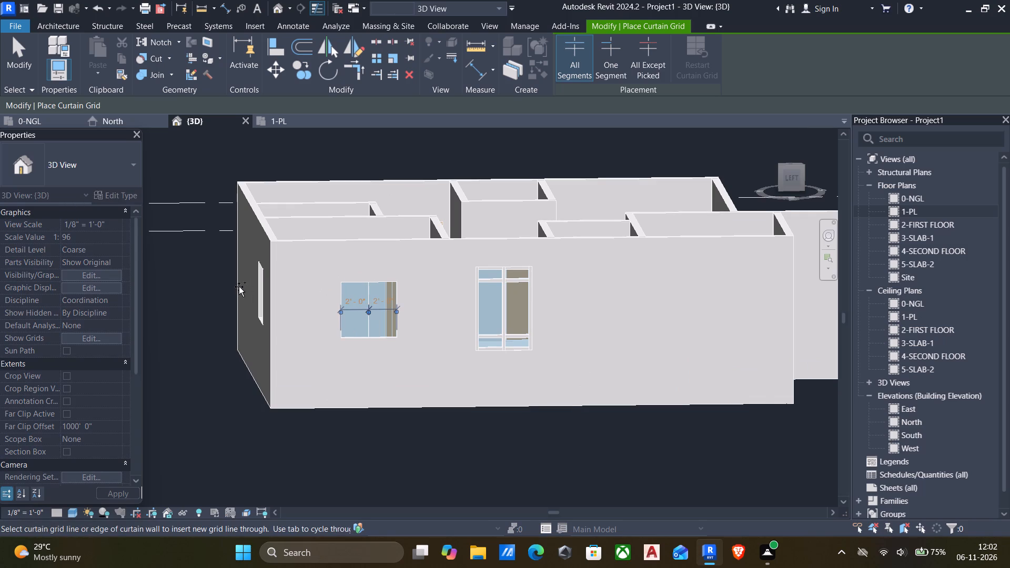
{"action": "scroll", "coordinate": [247, 289], "scroll_direction": "down", "scroll_amount": 3}
{"action": "middle_click_drag", "start_coordinate": [260, 287], "coordinate": [303, 288]}
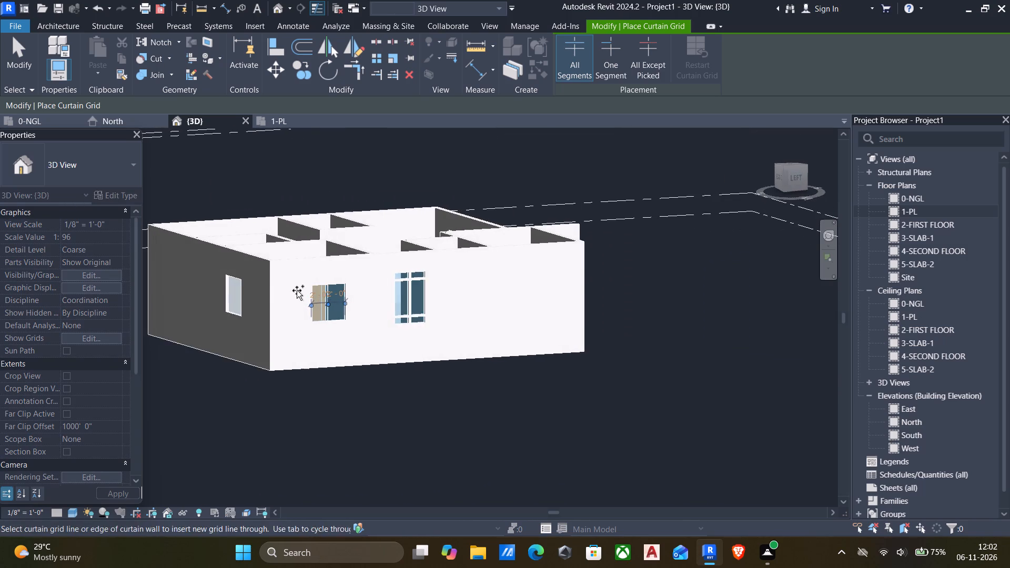
{"action": "scroll", "coordinate": [231, 290], "scroll_direction": "up", "scroll_amount": 3}
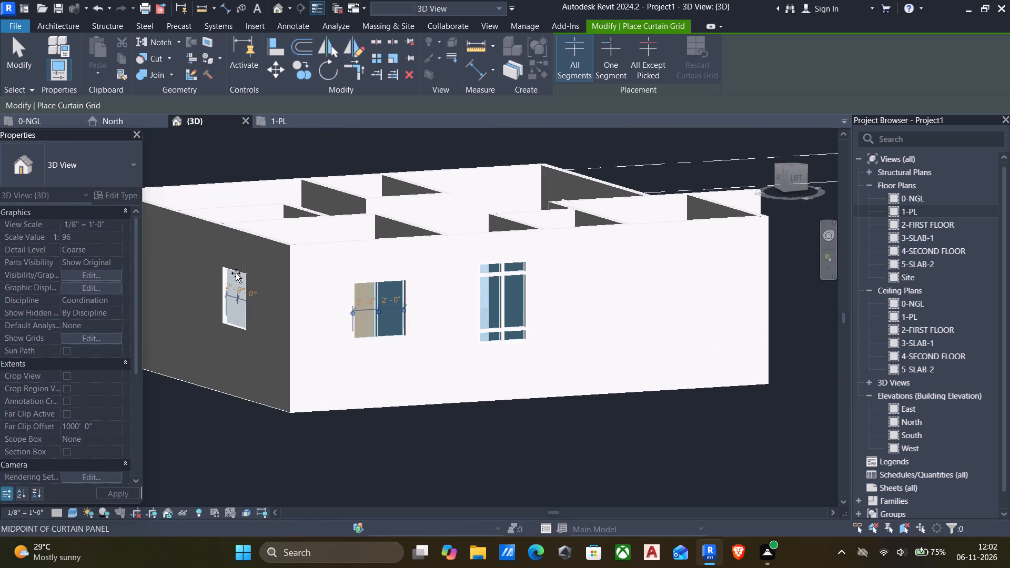
{"action": "left_click", "coordinate": [236, 273]}
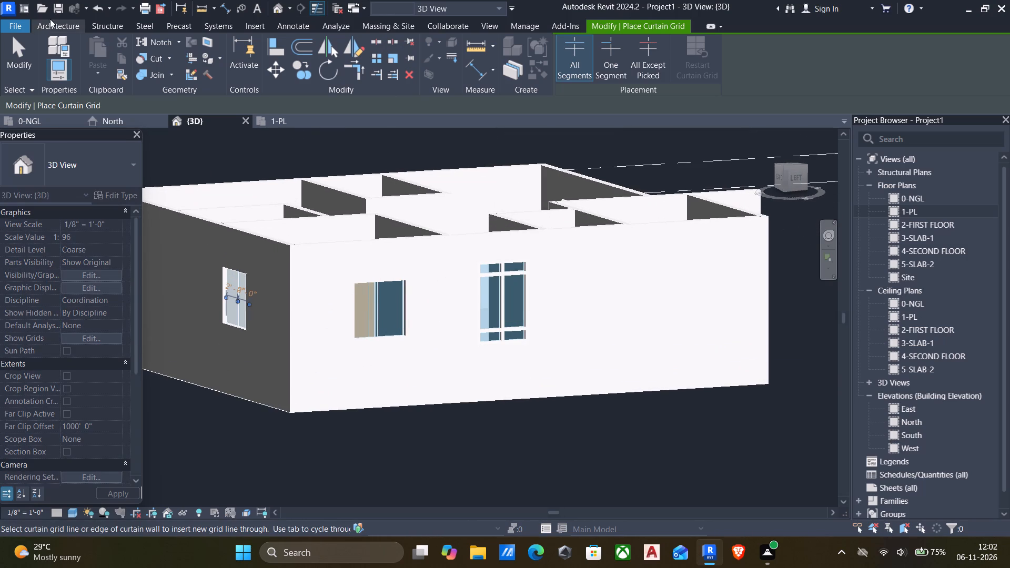
Place 2.5" x 5" rectangular mullions on all grid lines of the corner room's left and rear curtain walls.
{"action": "left_click", "coordinate": [46, 25]}
{"action": "left_click", "coordinate": [384, 50]}
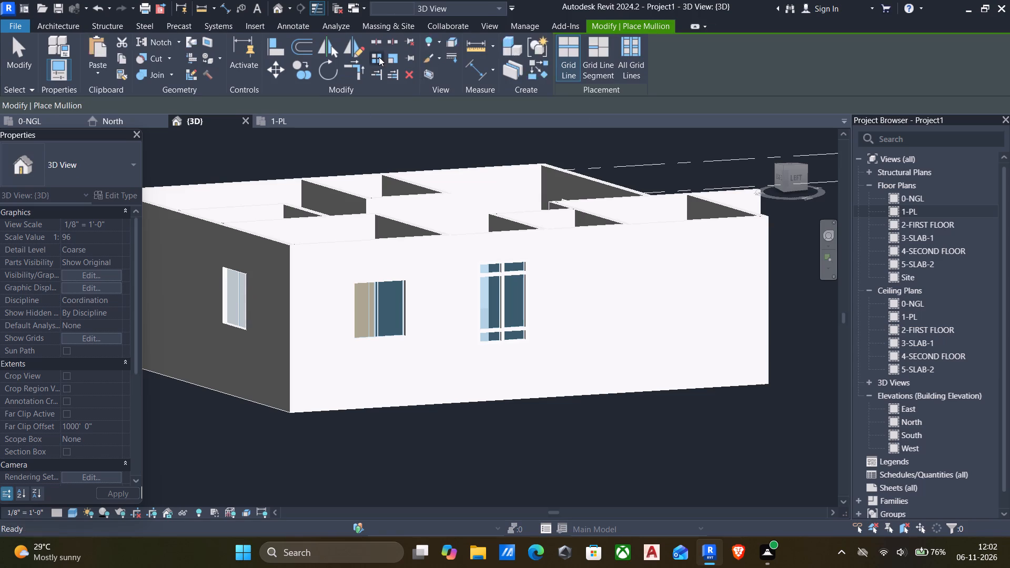
{"action": "left_click", "coordinate": [631, 54]}
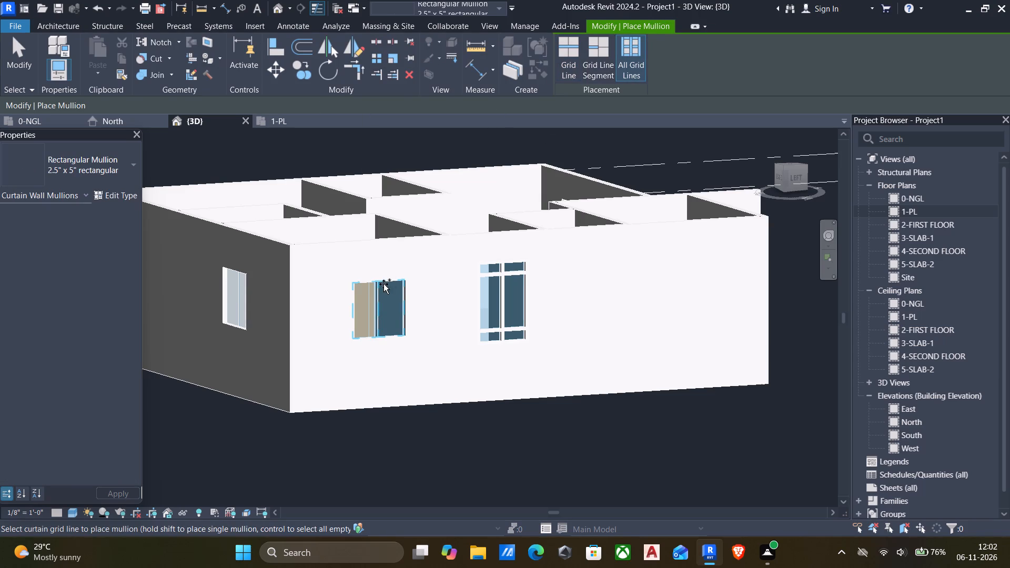
{"action": "left_click", "coordinate": [383, 284]}
{"action": "left_click", "coordinate": [228, 273]}
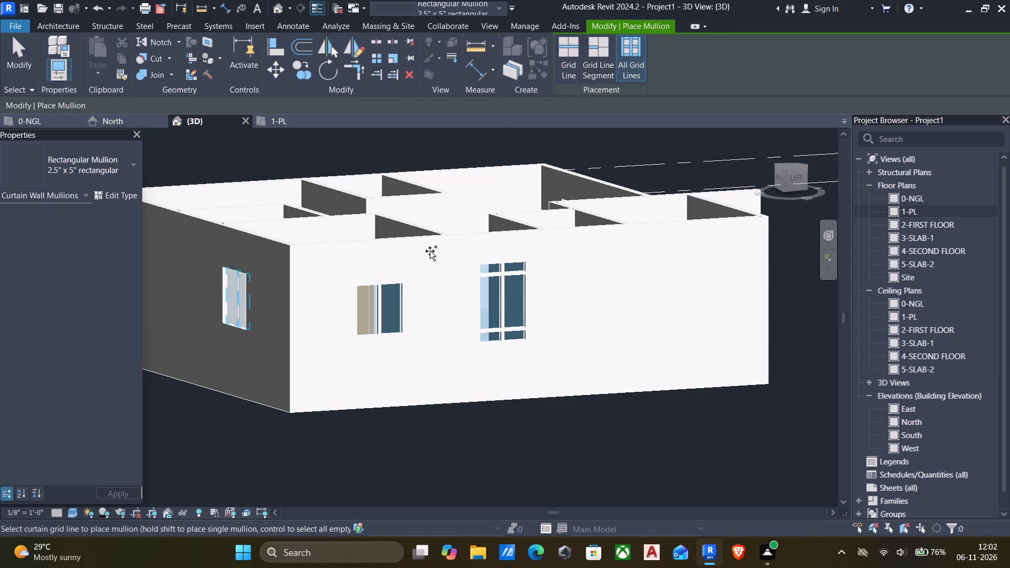
{"action": "scroll", "coordinate": [426, 249], "scroll_direction": "down", "scroll_amount": 4}
{"action": "middle_click_drag", "start_coordinate": [432, 267], "coordinate": [629, 283], "text": "shift"}
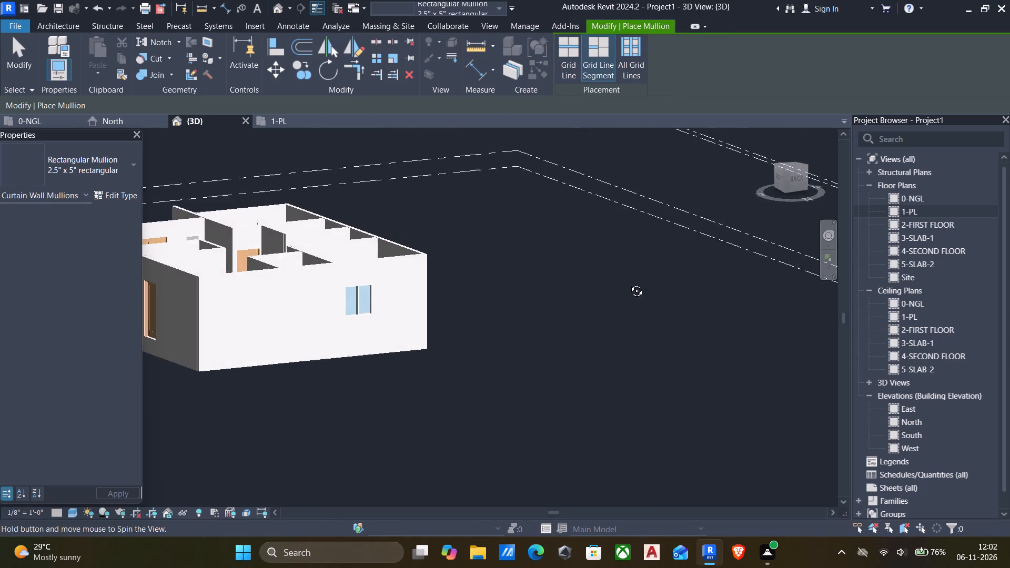
{"action": "middle_click_drag", "start_coordinate": [629, 283], "coordinate": [290, 302], "text": "shift"}
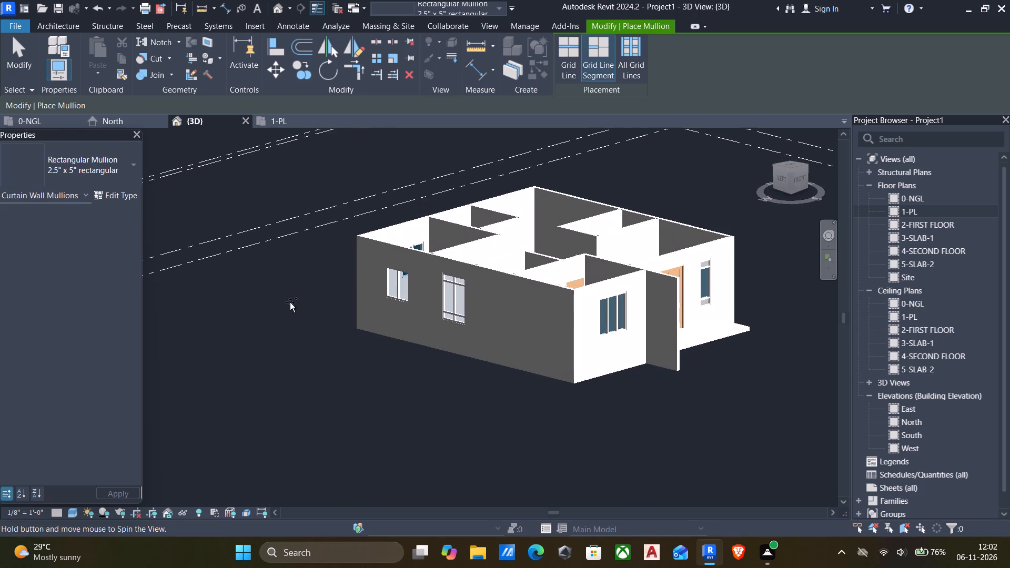
{"action": "middle_click_drag", "start_coordinate": [290, 302], "coordinate": [289, 302], "text": "shift"}
{"action": "key", "text": "Escape"}
Examine the house in 3D and in the 1-PL floor plan to review window placement around the rooms.
{"action": "scroll", "coordinate": [452, 272], "scroll_direction": "up", "scroll_amount": 5}
{"action": "scroll", "coordinate": [373, 286], "scroll_direction": "down", "scroll_amount": 4}
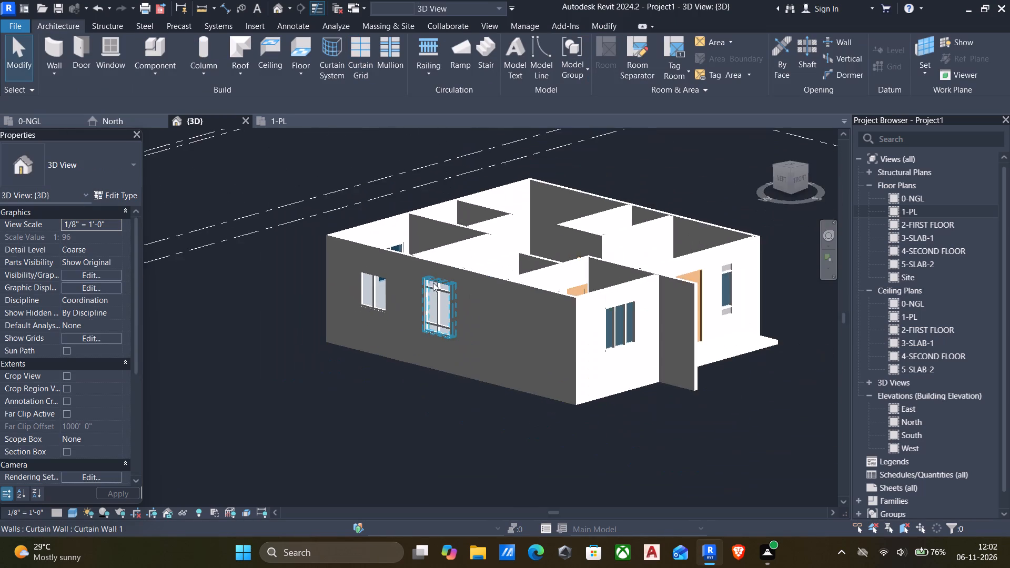
{"action": "middle_click_drag", "start_coordinate": [432, 279], "coordinate": [277, 289], "text": "shift"}
{"action": "middle_click_drag", "start_coordinate": [381, 286], "coordinate": [371, 255]}
{"action": "middle_click_drag", "start_coordinate": [372, 258], "coordinate": [366, 307], "text": "shift"}
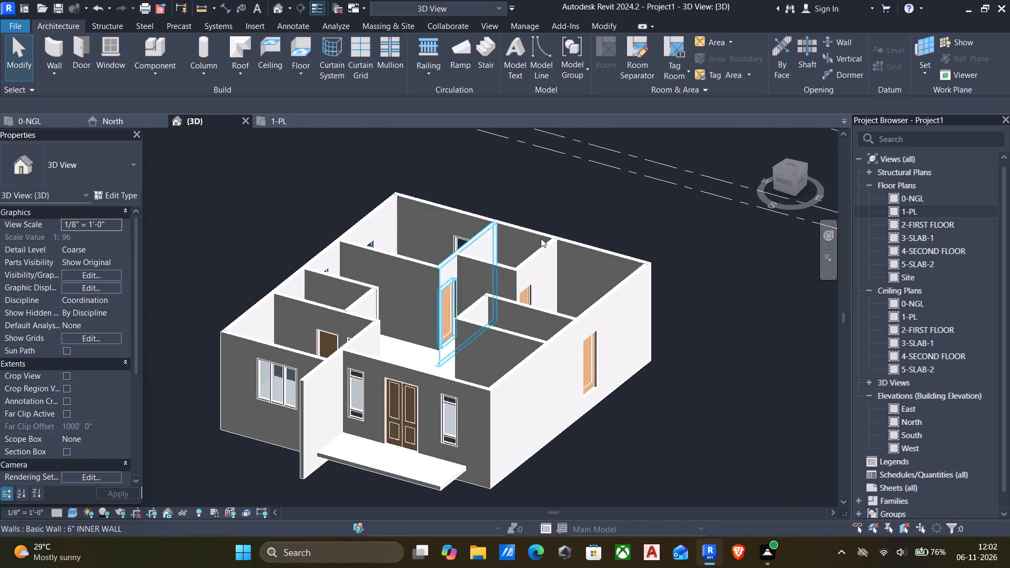
{"action": "double_click", "coordinate": [896, 210]}
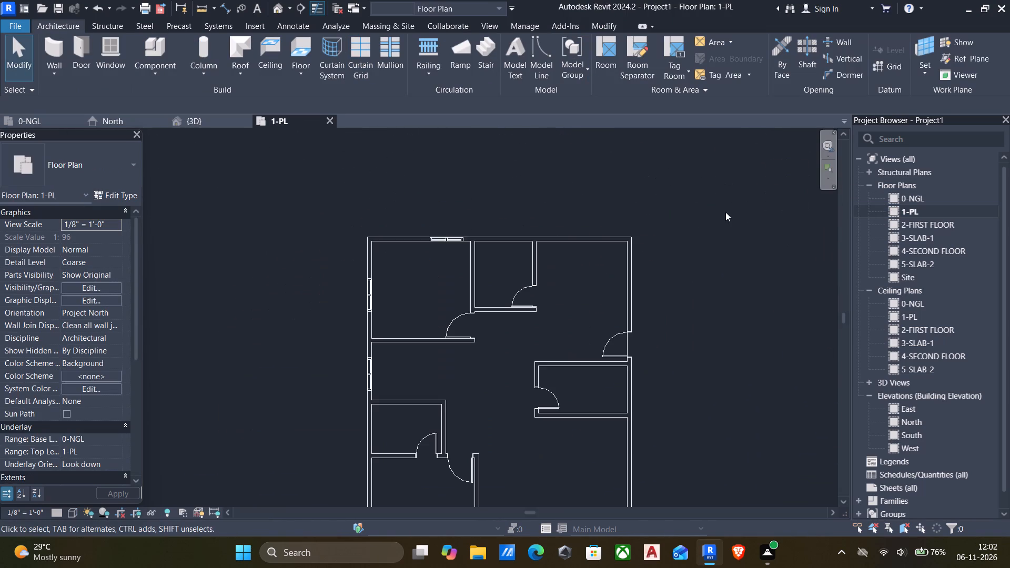
{"action": "scroll", "coordinate": [661, 225], "scroll_direction": "down", "scroll_amount": 2}
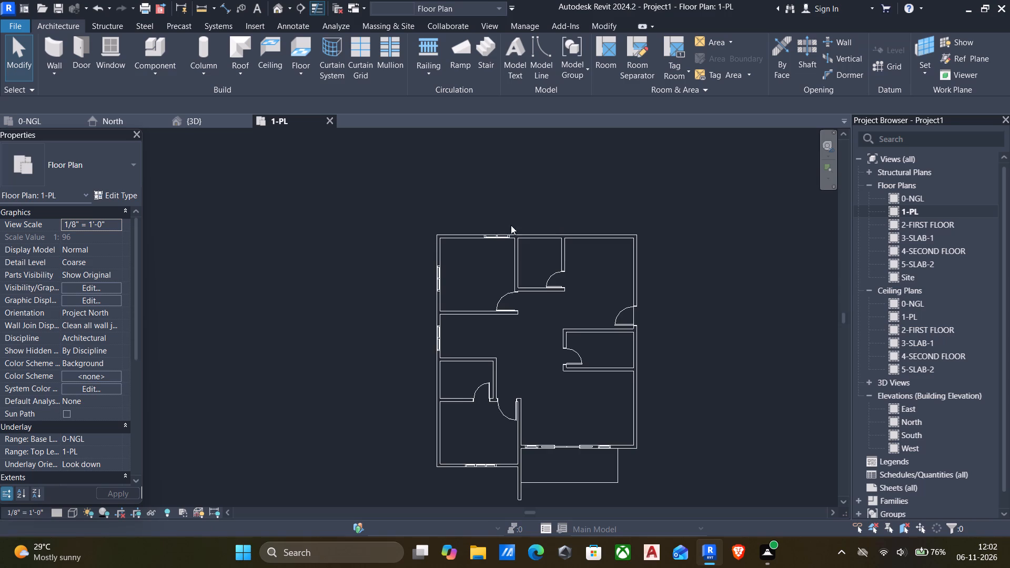
{"action": "scroll", "coordinate": [536, 235], "scroll_direction": "up", "scroll_amount": 2}
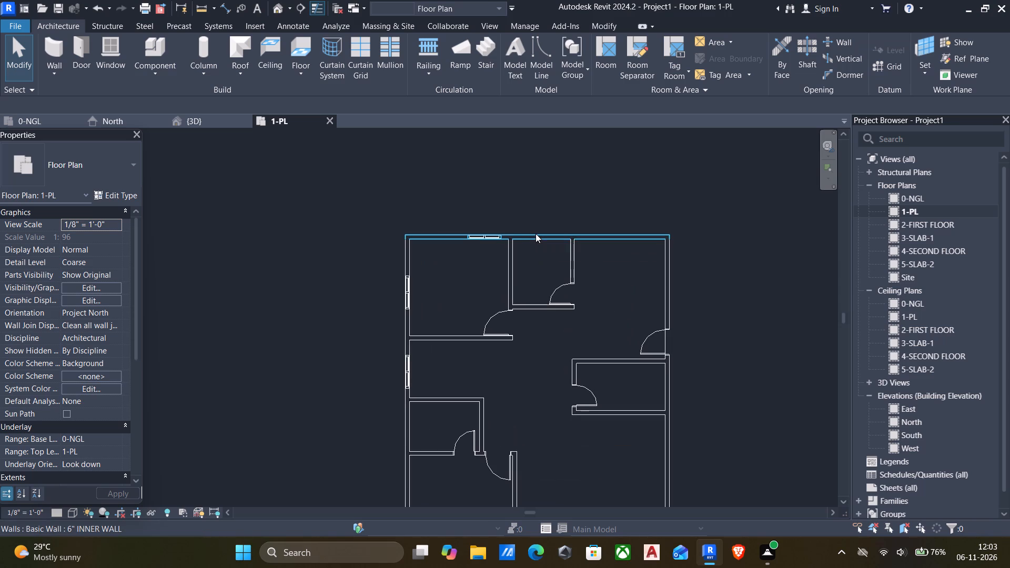
{"action": "scroll", "coordinate": [535, 237], "scroll_direction": "down", "scroll_amount": 2}
{"action": "middle_click_drag", "start_coordinate": [498, 302], "coordinate": [440, 263]}
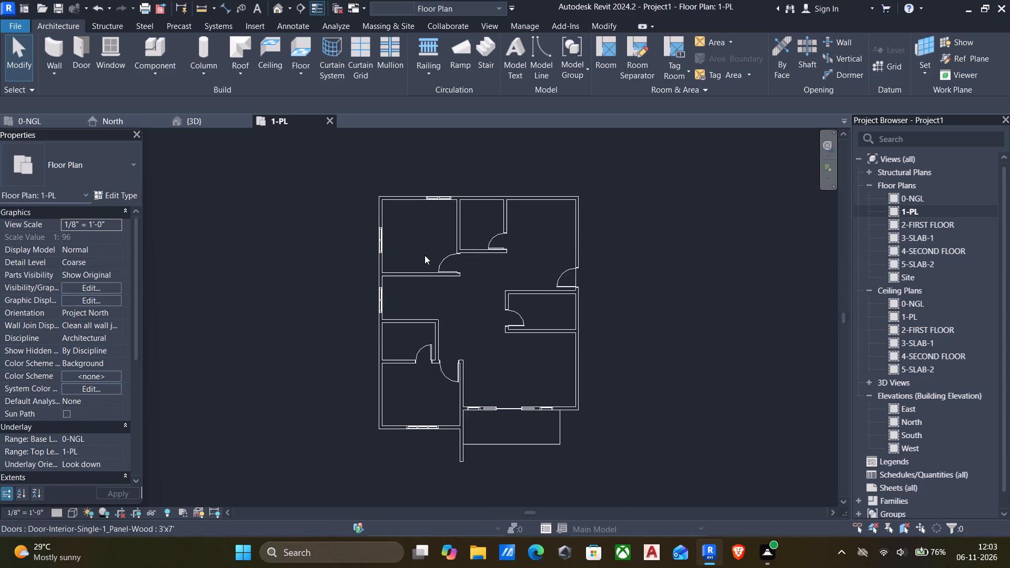
Load the Window-Louvers family from the US library's Windows folder for window placement.
{"action": "key", "text": "w"}
{"action": "key", "text": "n"}
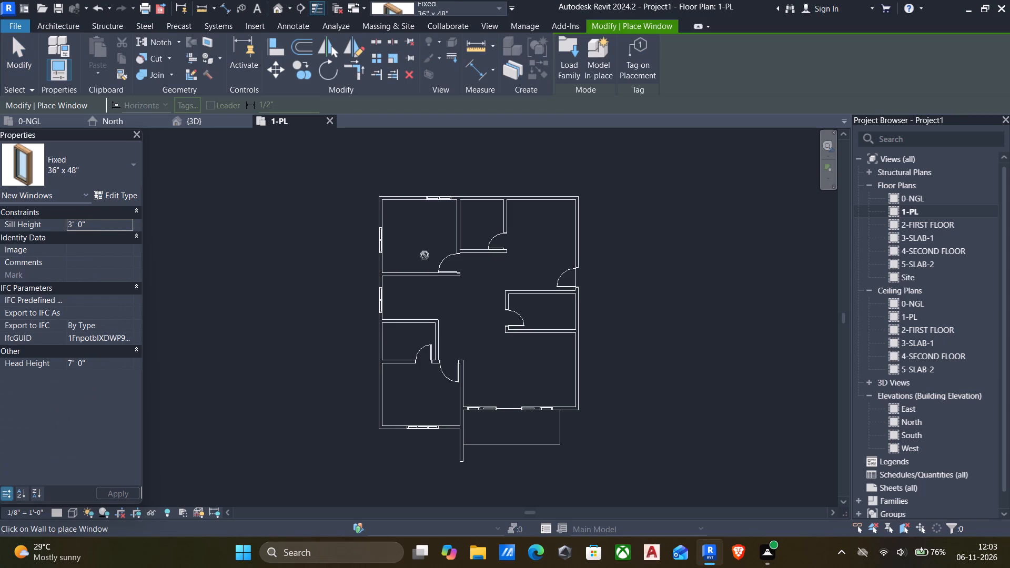
{"action": "left_click", "coordinate": [569, 67]}
{"action": "left_click", "coordinate": [681, 166]}
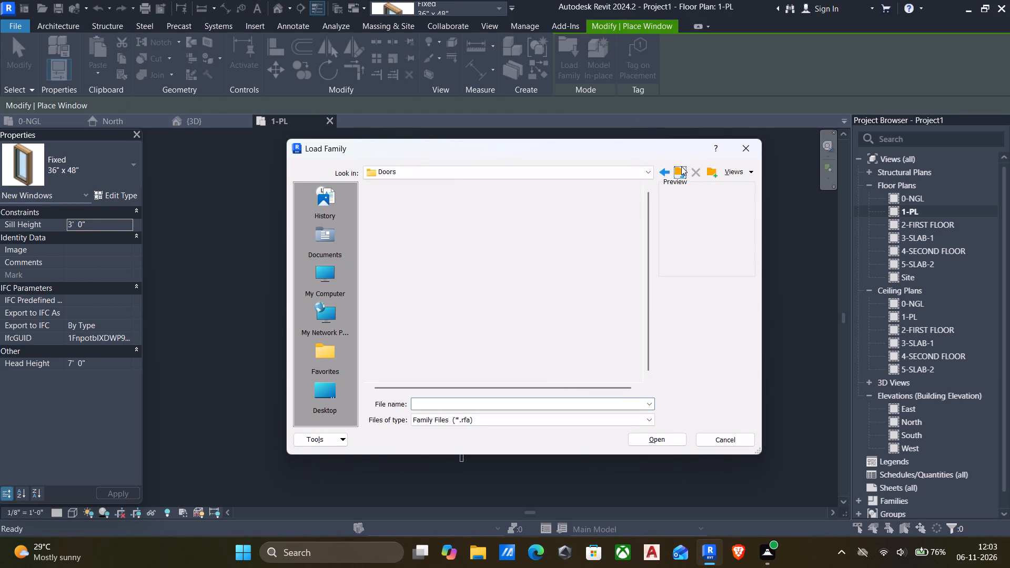
{"action": "scroll", "coordinate": [378, 208], "scroll_direction": "down", "scroll_amount": 7}
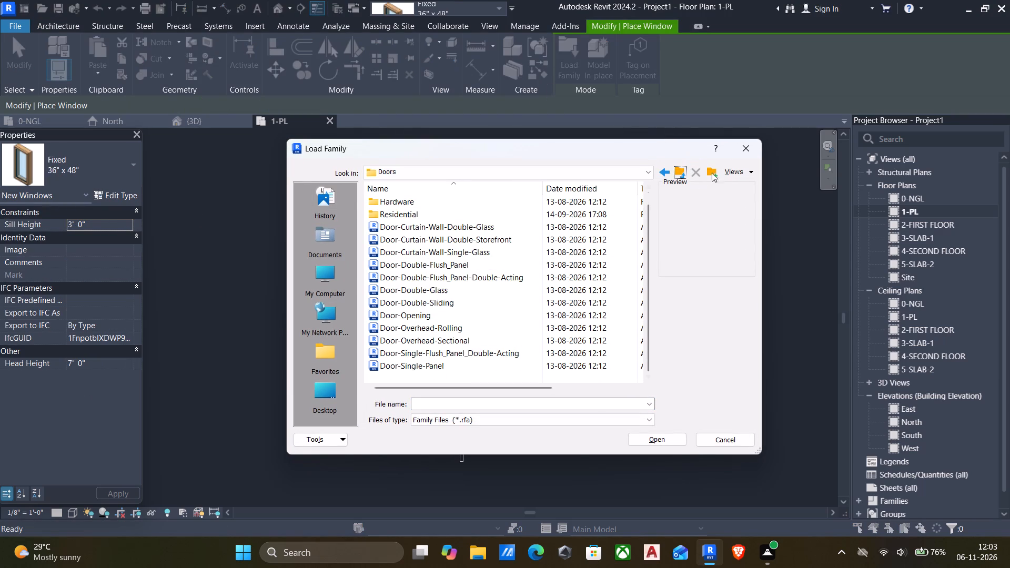
{"action": "left_click", "coordinate": [679, 169]}
{"action": "scroll", "coordinate": [458, 263], "scroll_direction": "down", "scroll_amount": 14}
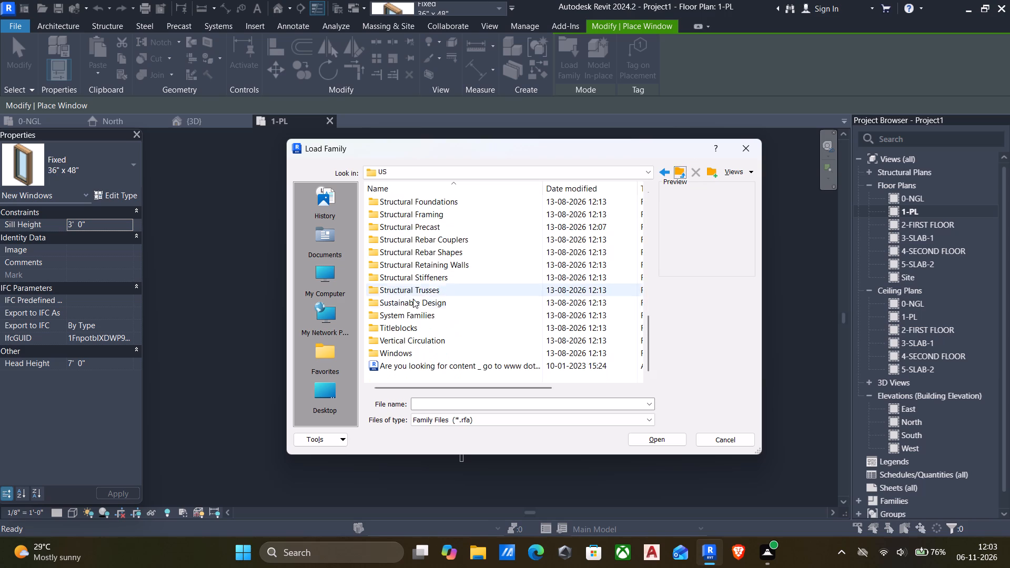
{"action": "scroll", "coordinate": [413, 299], "scroll_direction": "down", "scroll_amount": 2}
{"action": "left_click", "coordinate": [385, 350]}
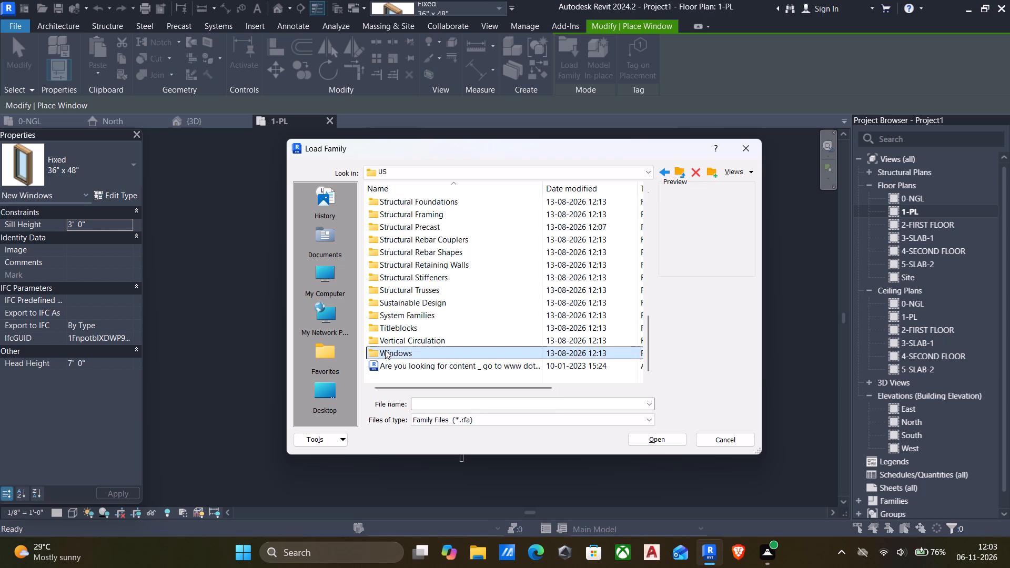
{"action": "double_click", "coordinate": [385, 350]}
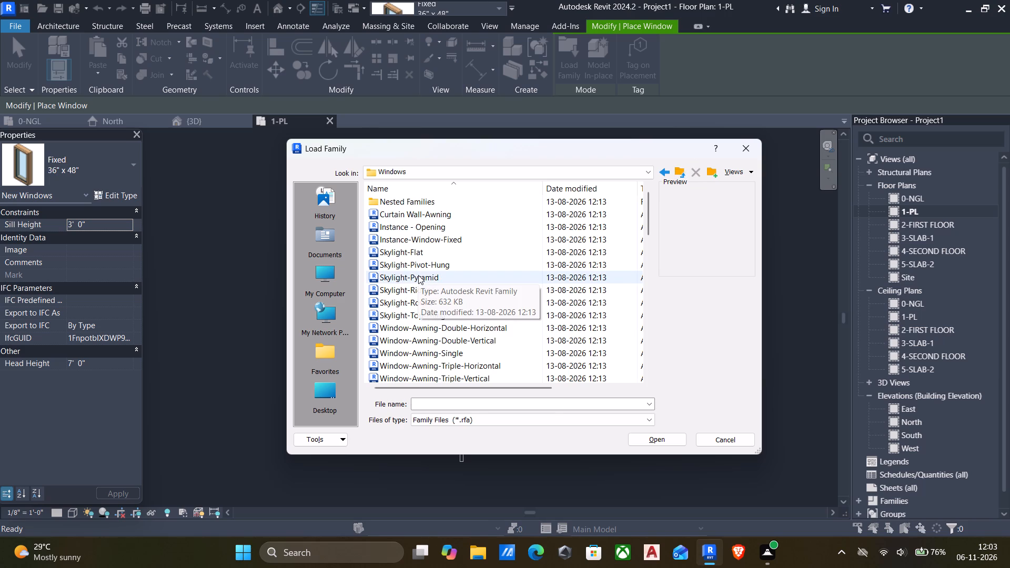
{"action": "scroll", "coordinate": [418, 275], "scroll_direction": "up", "scroll_amount": 6}
{"action": "scroll", "coordinate": [406, 223], "scroll_direction": "down", "scroll_amount": 8}
{"action": "scroll", "coordinate": [405, 243], "scroll_direction": "down", "scroll_amount": 14}
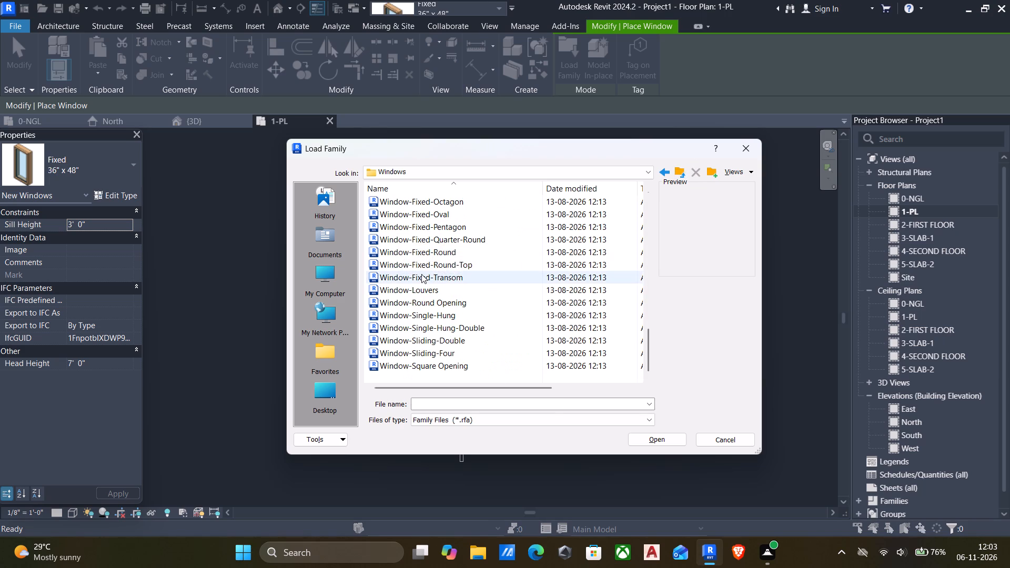
{"action": "left_click", "coordinate": [407, 363]}
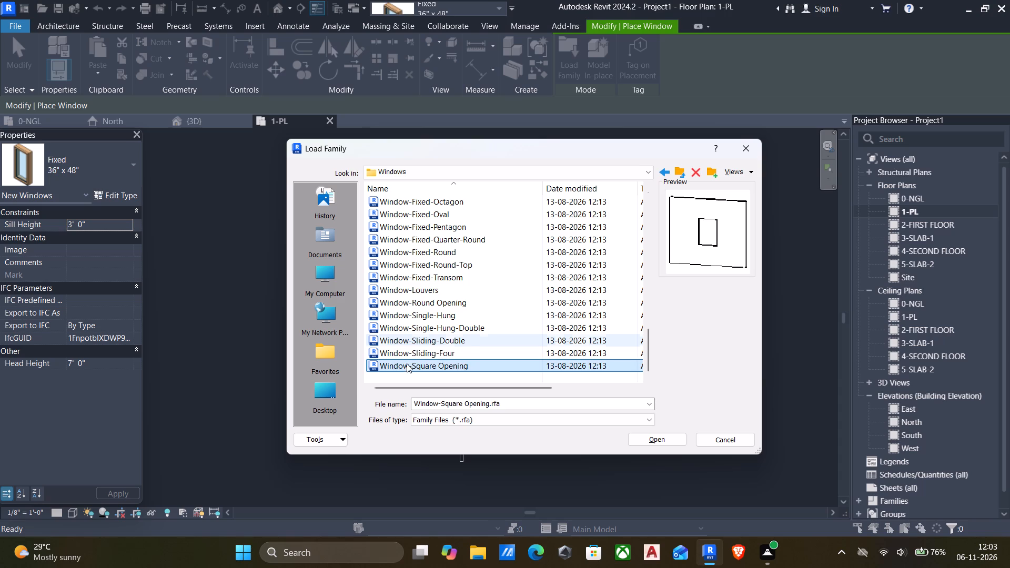
{"action": "key", "text": "Up"}
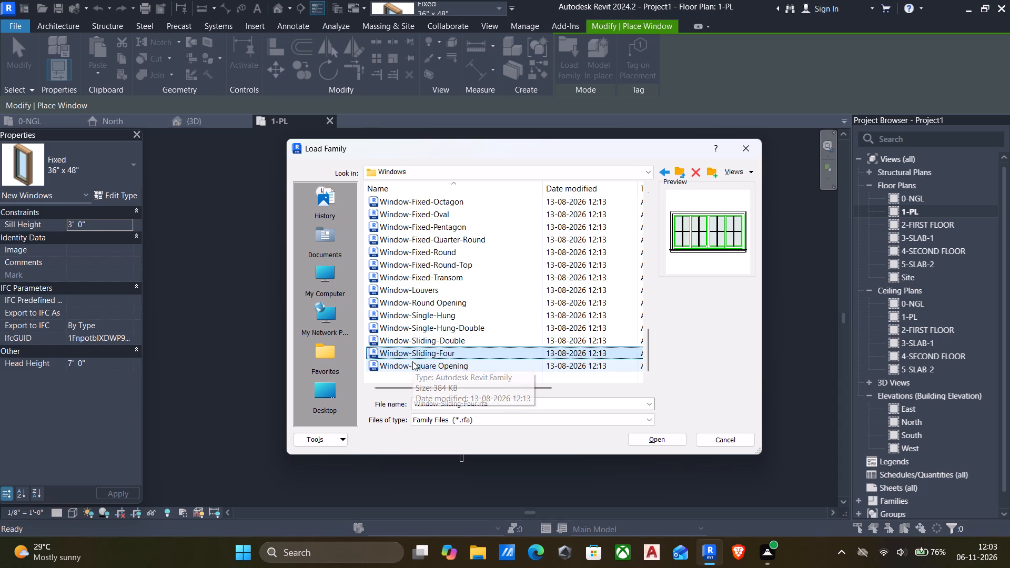
{"action": "key", "text": "Up"}
{"action": "key", "text": "Up"}
{"action": "key", "text": "Up"}
{"action": "key", "text": "Up"}
{"action": "key", "text": "Up"}
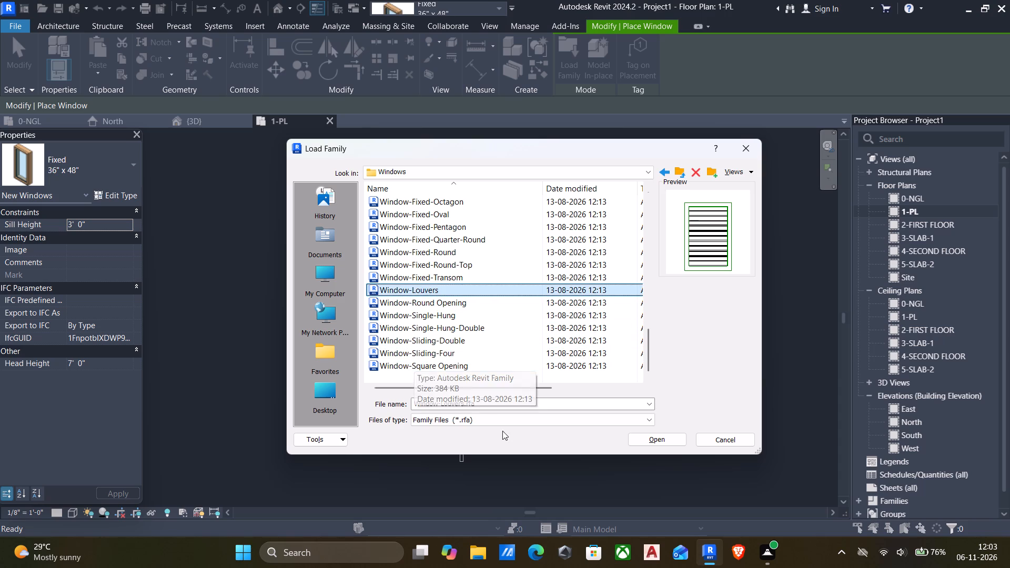
{"action": "left_click", "coordinate": [661, 435]}
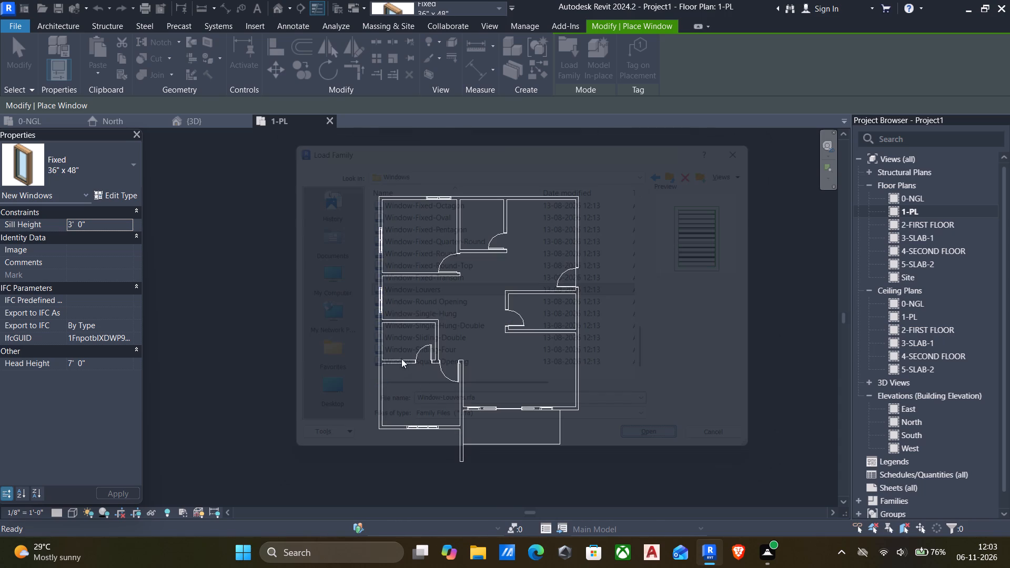
Place 24" x 24" louver windows in the small rooms' outer walls: left room about 1' below its upper wall, right room about 6" above its lower wall.
{"action": "scroll", "coordinate": [401, 358], "scroll_direction": "up", "scroll_amount": 4}
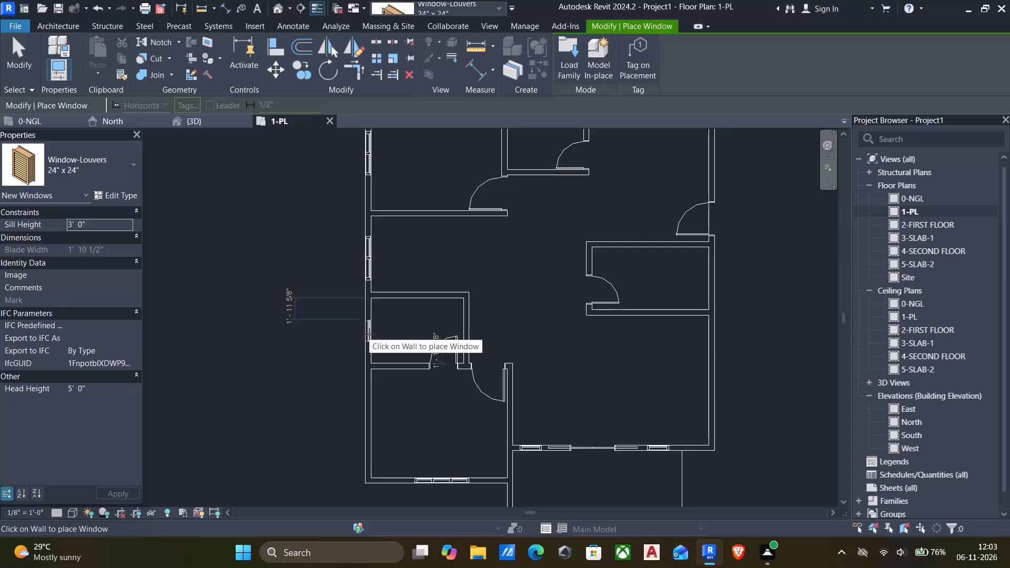
{"action": "left_click", "coordinate": [373, 320]}
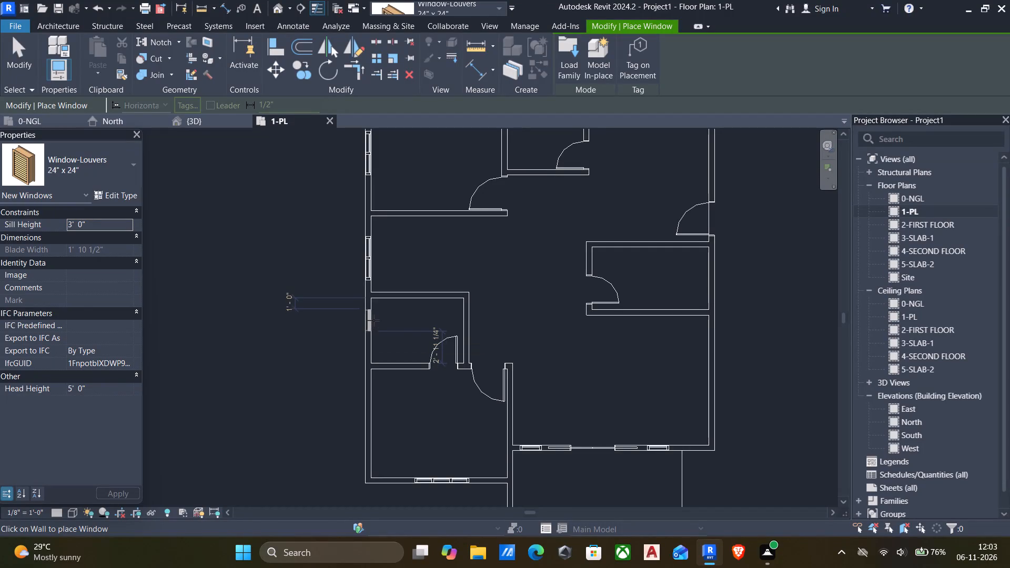
{"action": "left_click", "coordinate": [713, 292]}
{"action": "key", "text": "Escape"}
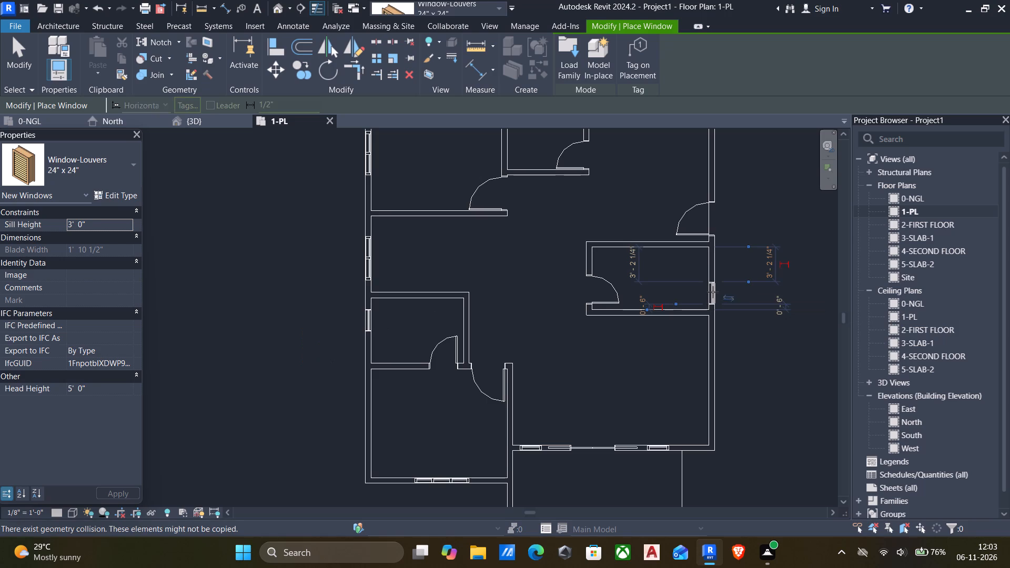
{"action": "key", "text": "Escape"}
Select all instances of the louver window and set their sill height to 5'.
{"action": "left_click", "coordinate": [711, 292]}
{"action": "type", "text": "sa"}
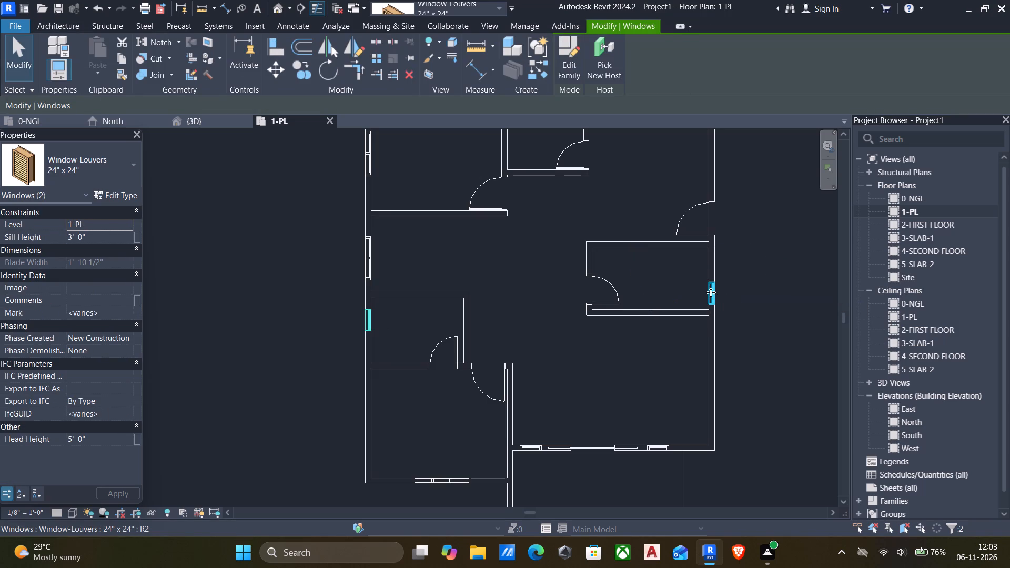
{"action": "left_click", "coordinate": [120, 238]}
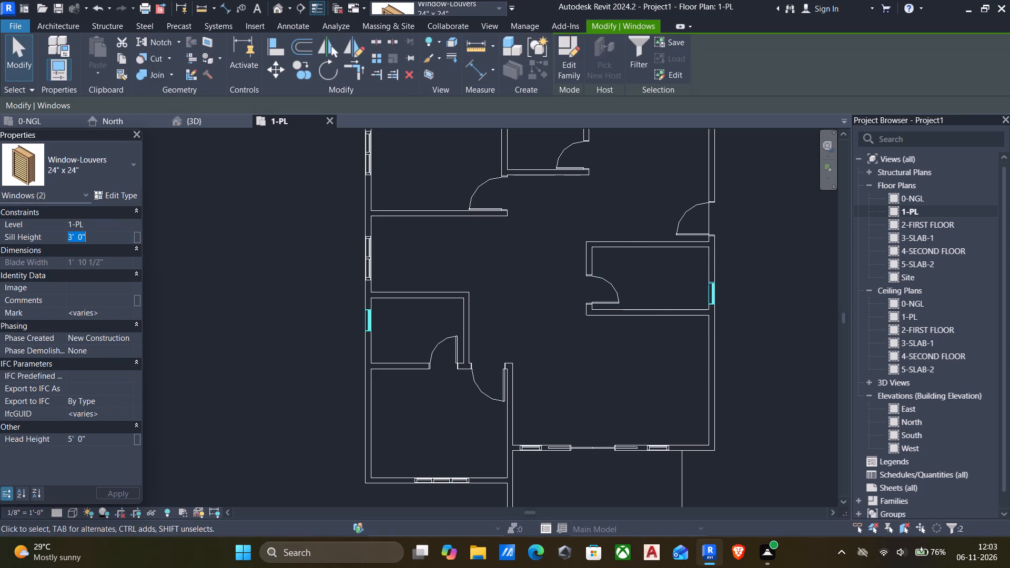
{"action": "key", "text": "5"}
{"action": "key", "text": "apostrophe"}
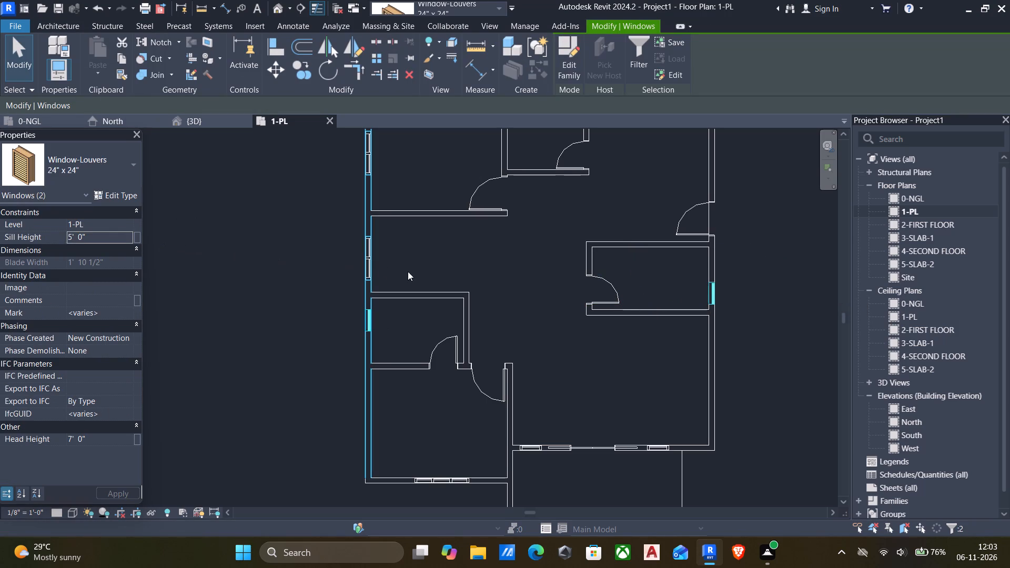
Examine the louver windows in 3D from both sides of the house.
{"action": "left_click", "coordinate": [278, 10]}
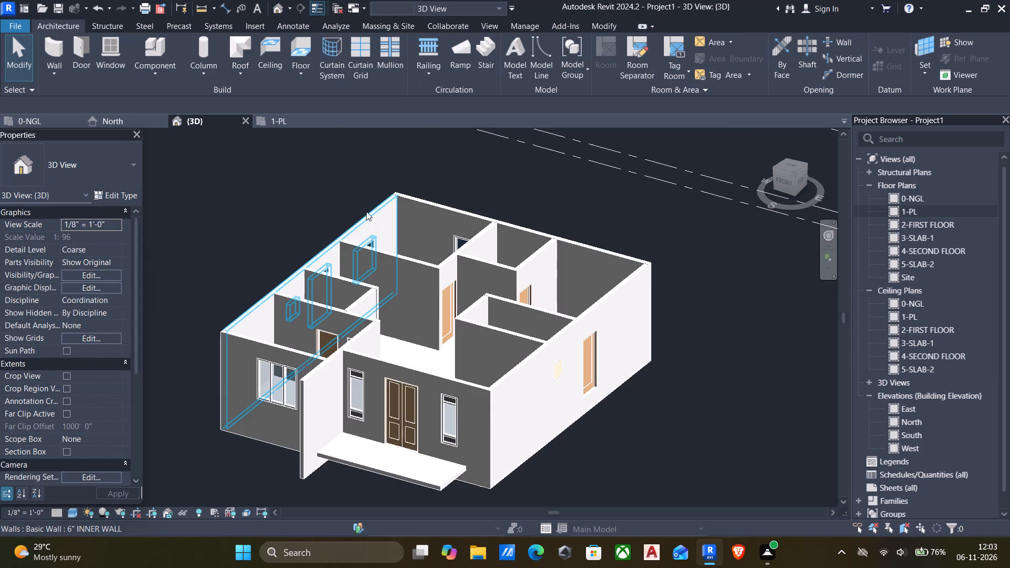
{"action": "scroll", "coordinate": [370, 227], "scroll_direction": "down", "scroll_amount": 2}
{"action": "middle_click_drag", "start_coordinate": [392, 247], "coordinate": [325, 226]}
{"action": "middle_click_drag", "start_coordinate": [409, 245], "coordinate": [409, 245]}
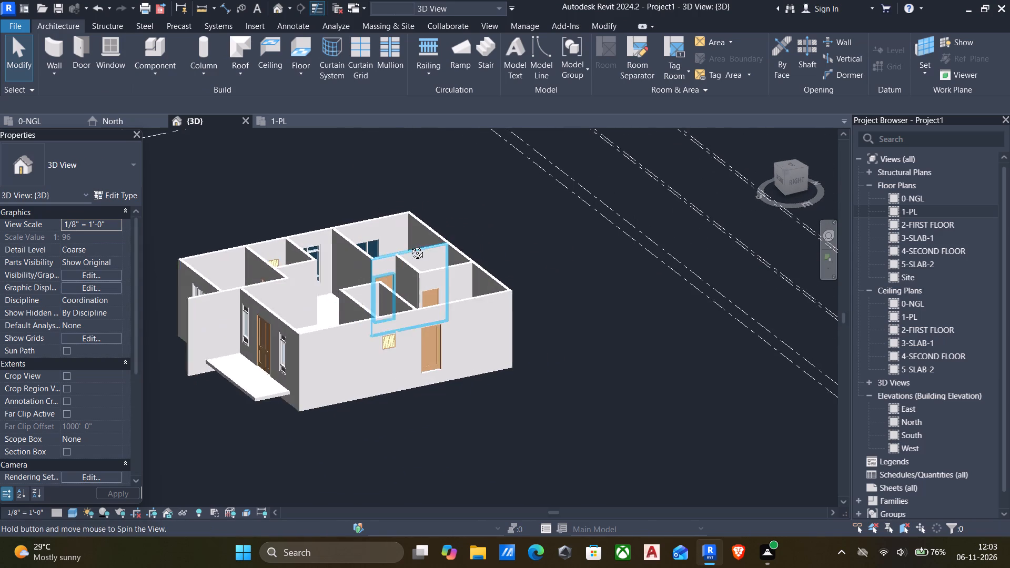
{"action": "middle_click_drag", "start_coordinate": [409, 245], "coordinate": [642, 286]}
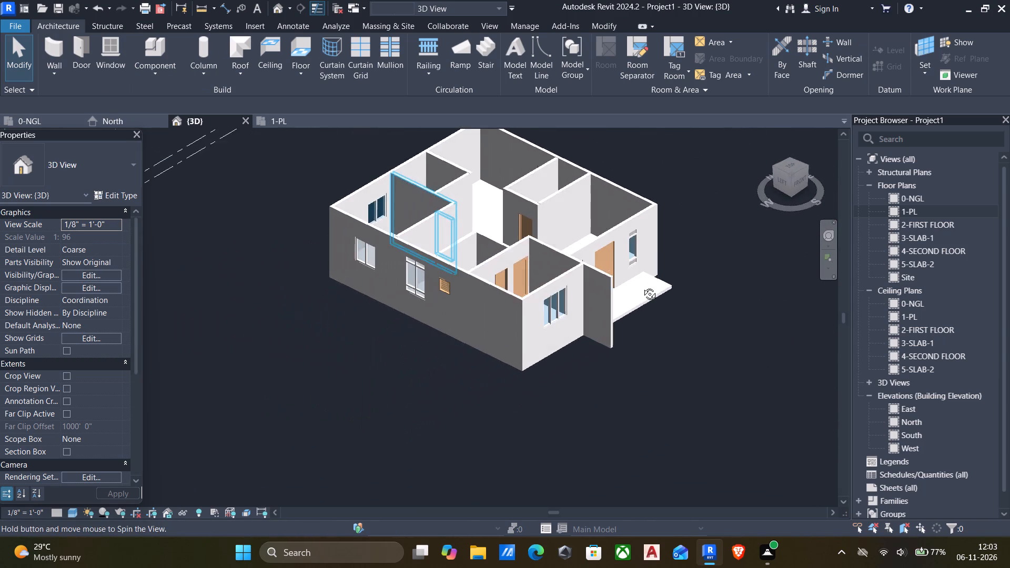
{"action": "middle_click_drag", "start_coordinate": [642, 286], "coordinate": [608, 289]}
From the 1-PL plan, browse for loadable families in Downloads > AUTOCAD PLANS FUJI > 00-MINIMALIST DUPLEX TUTORIAL PROJECT FILE, previewing the railing, baluster and W files.
{"action": "double_click", "coordinate": [895, 210]}
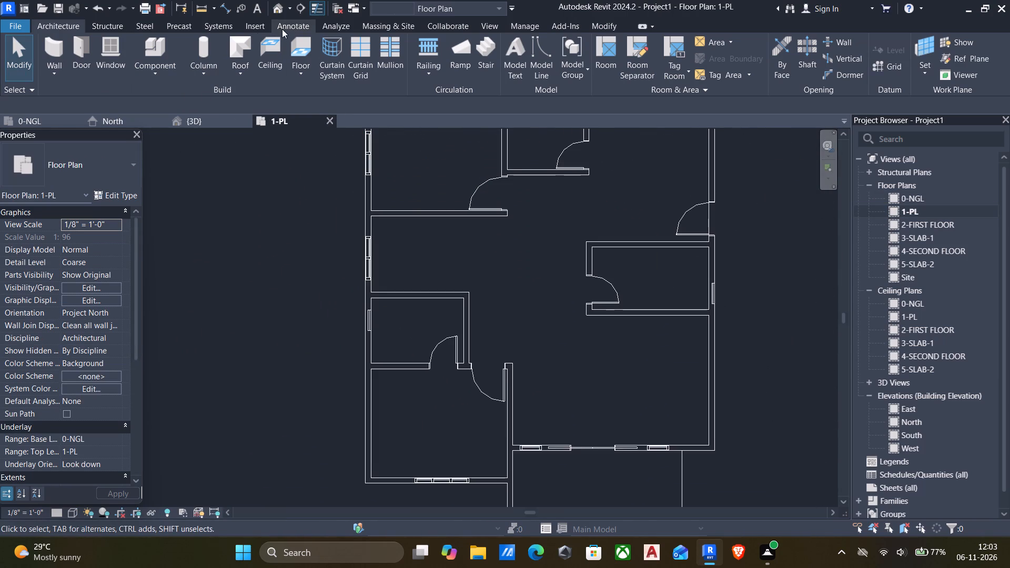
{"action": "left_click", "coordinate": [251, 24]}
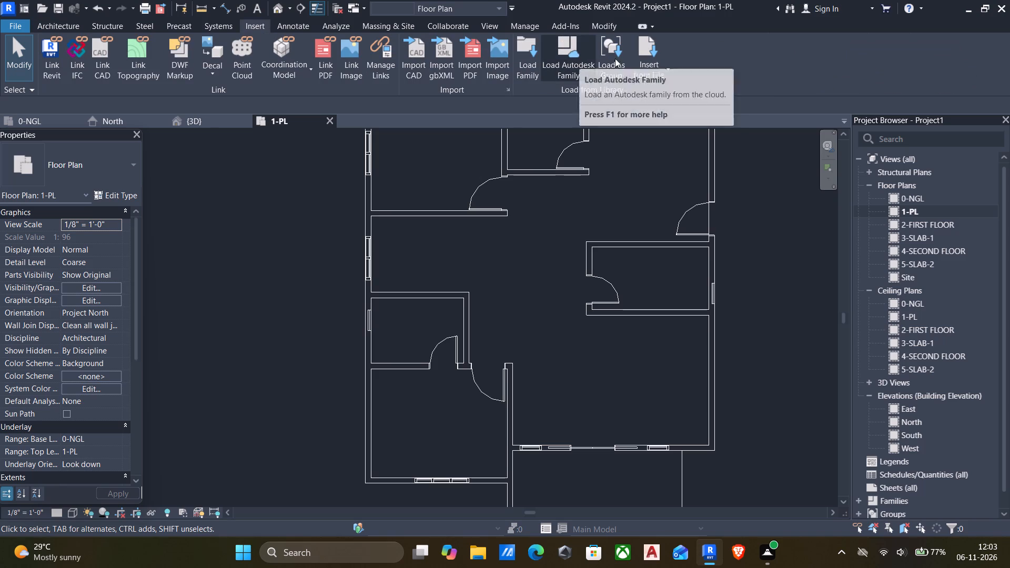
{"action": "left_click", "coordinate": [520, 63]}
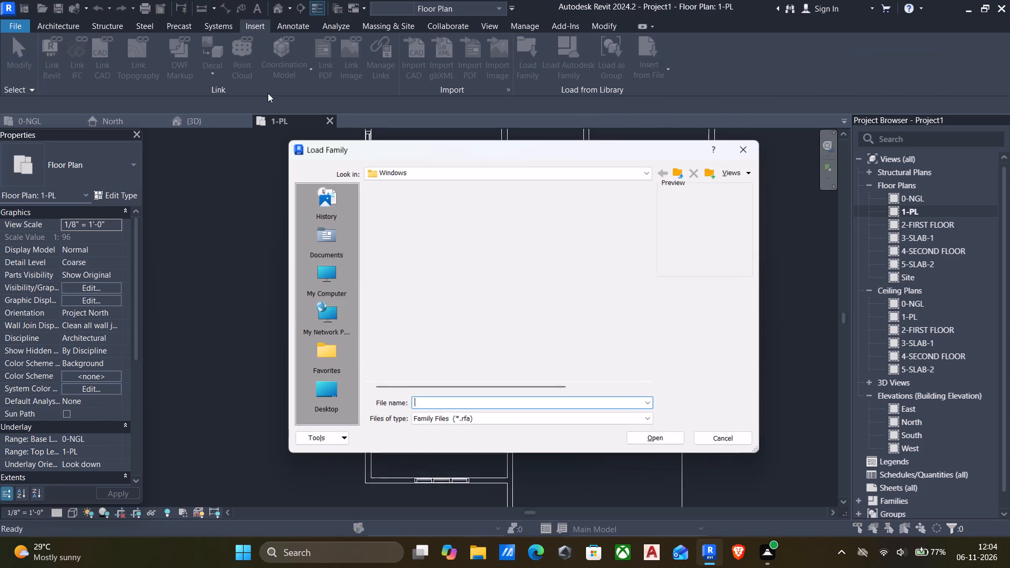
{"action": "left_click", "coordinate": [327, 403]}
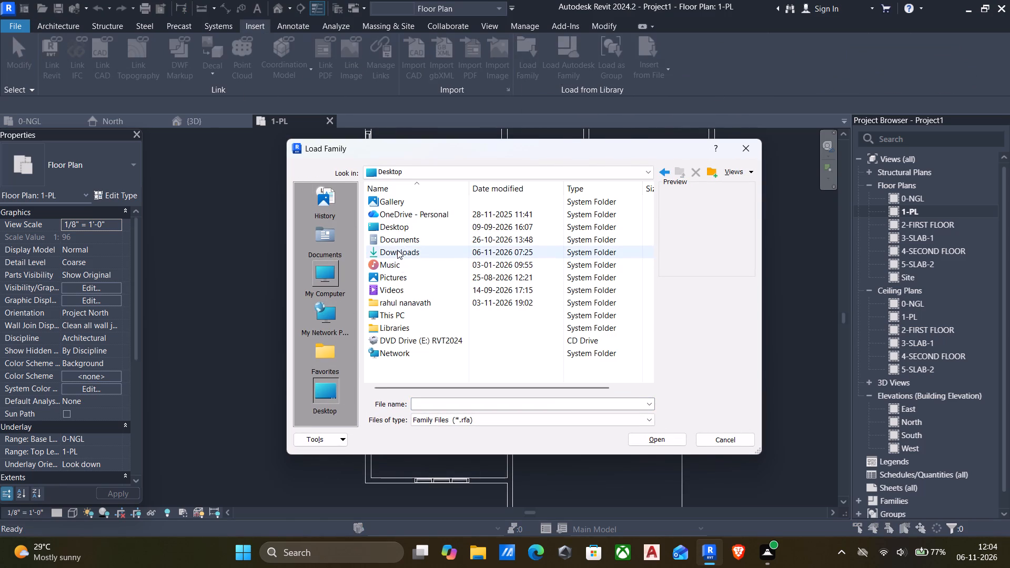
{"action": "double_click", "coordinate": [397, 251]}
{"action": "double_click", "coordinate": [421, 211]}
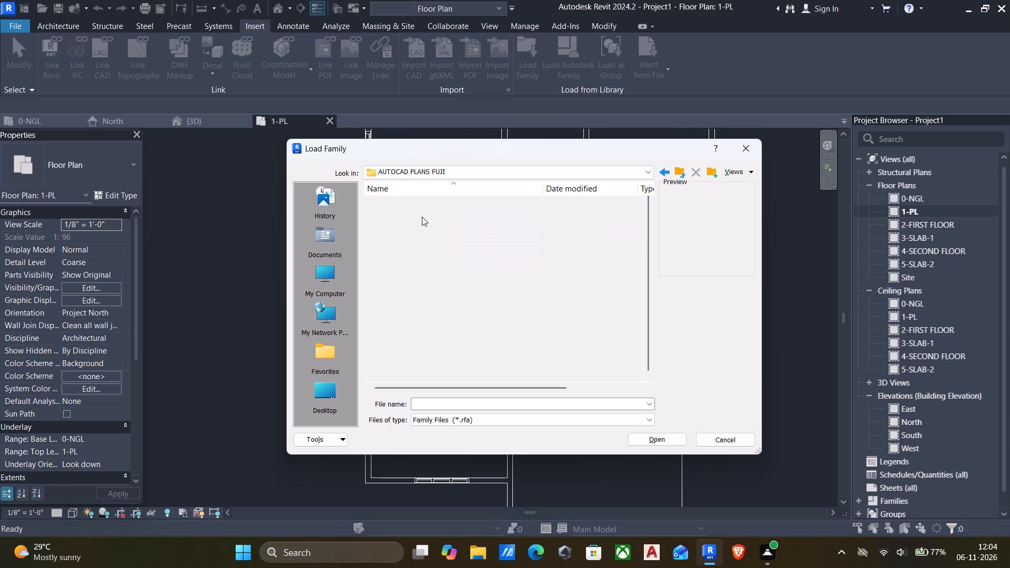
{"action": "double_click", "coordinate": [399, 211]}
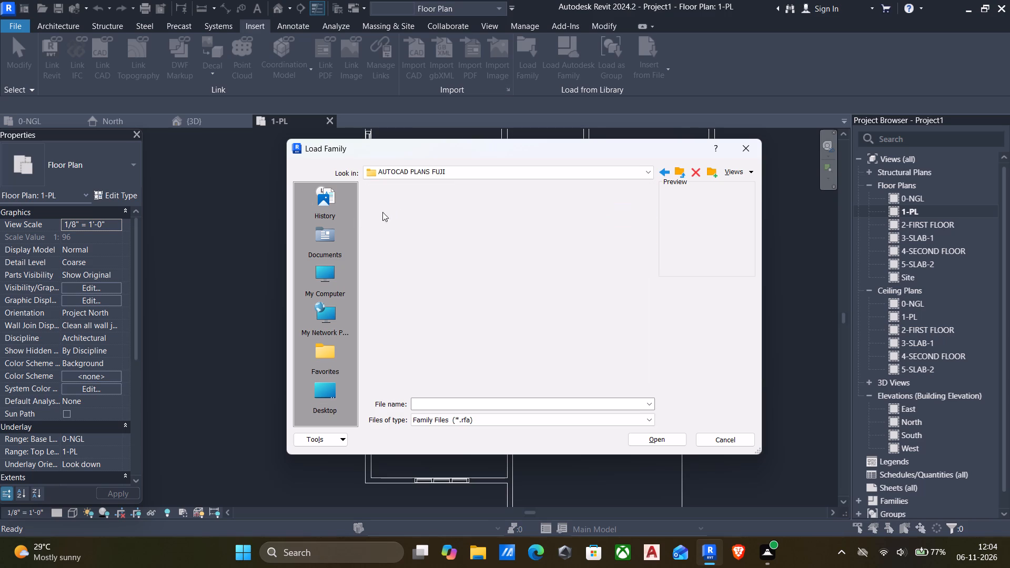
{"action": "double_click", "coordinate": [390, 219]}
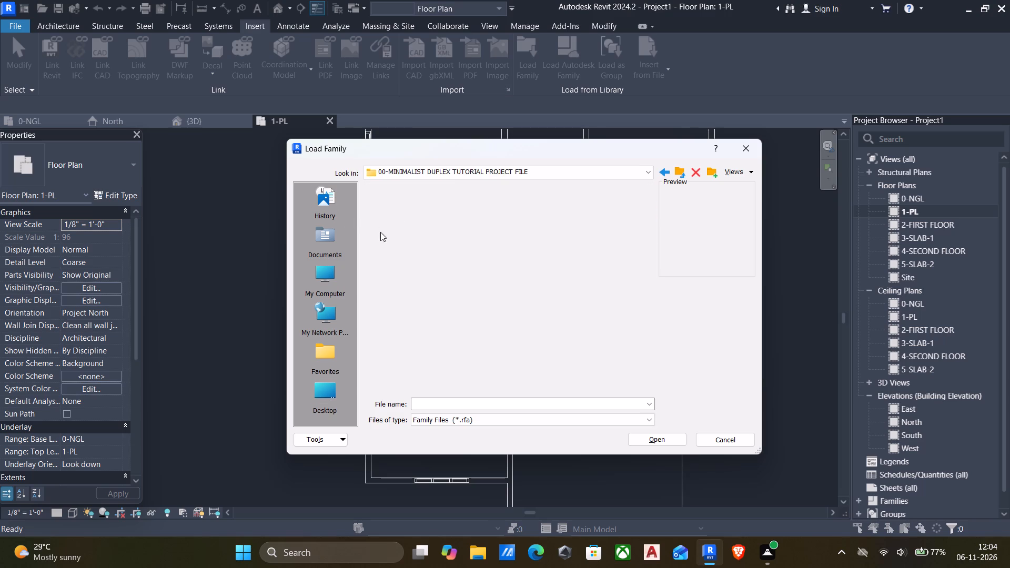
{"action": "left_click", "coordinate": [389, 219]}
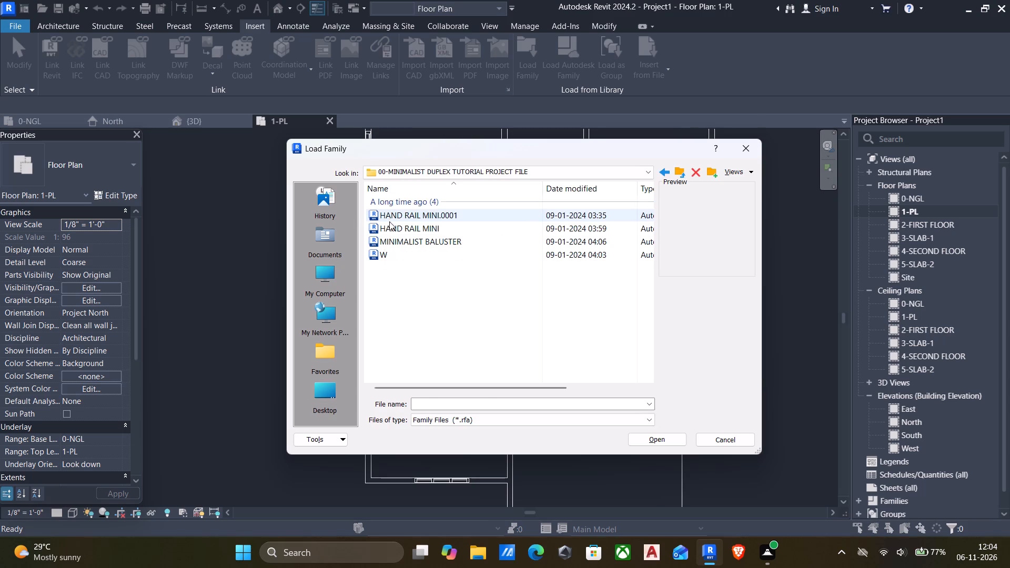
{"action": "left_click", "coordinate": [392, 227]}
{"action": "left_click", "coordinate": [397, 239]}
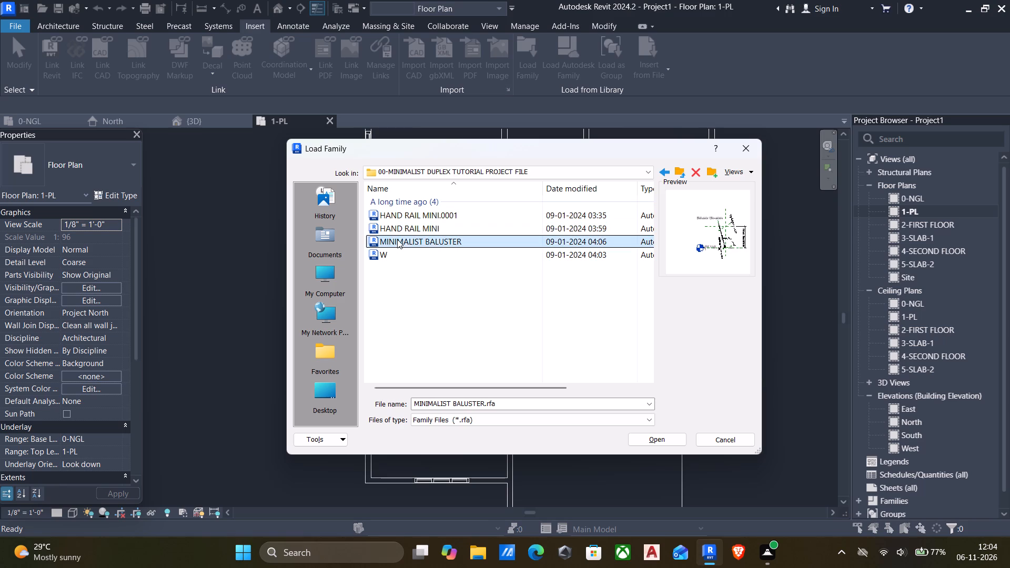
{"action": "left_click", "coordinate": [391, 255]}
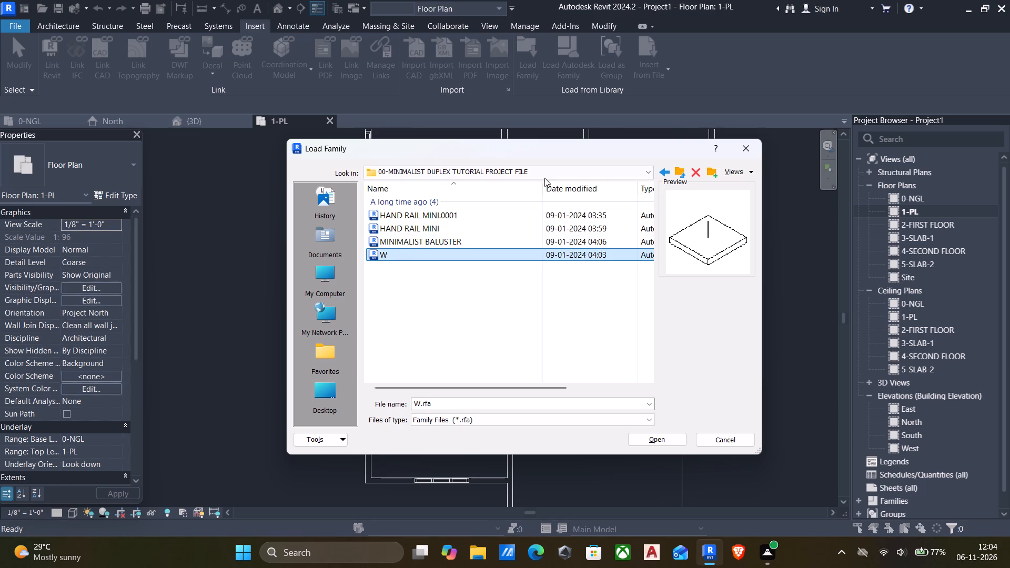
Return to the AUTOCAD PLANS FUJI folder and open its Components folder to find families to load.
{"action": "left_click", "coordinate": [657, 175]}
{"action": "left_click", "coordinate": [663, 175]}
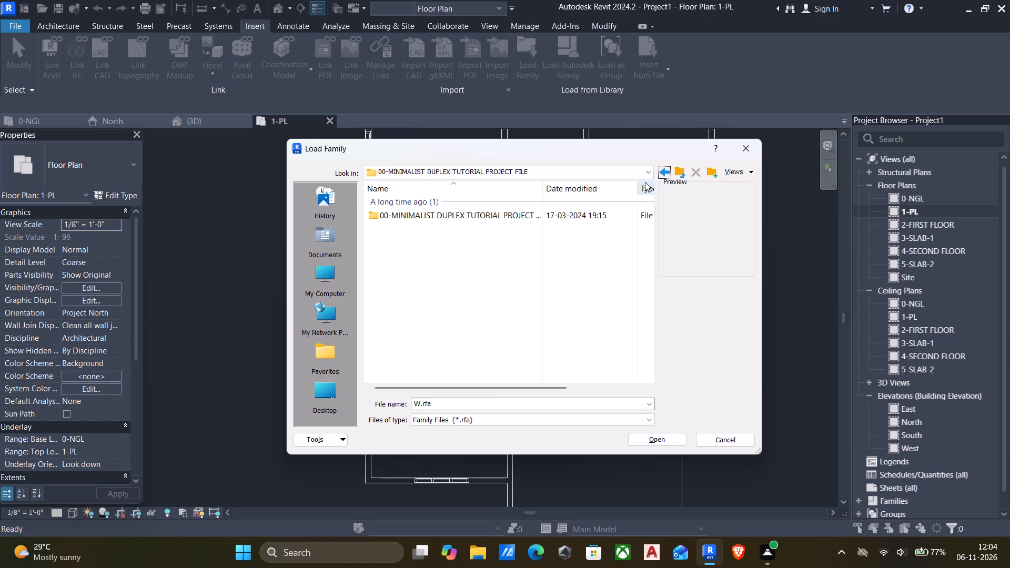
{"action": "left_click", "coordinate": [661, 173]}
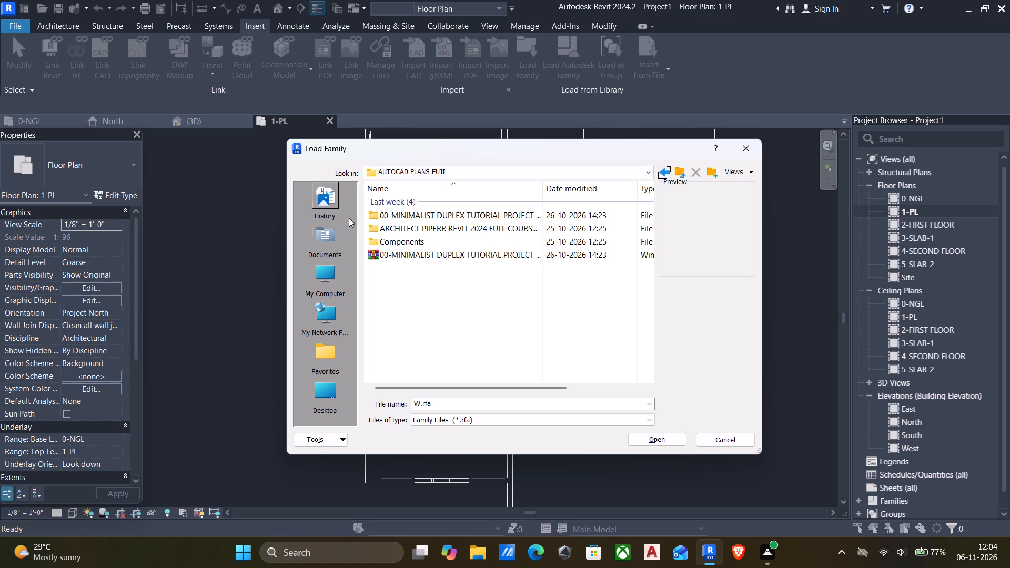
{"action": "double_click", "coordinate": [374, 231]}
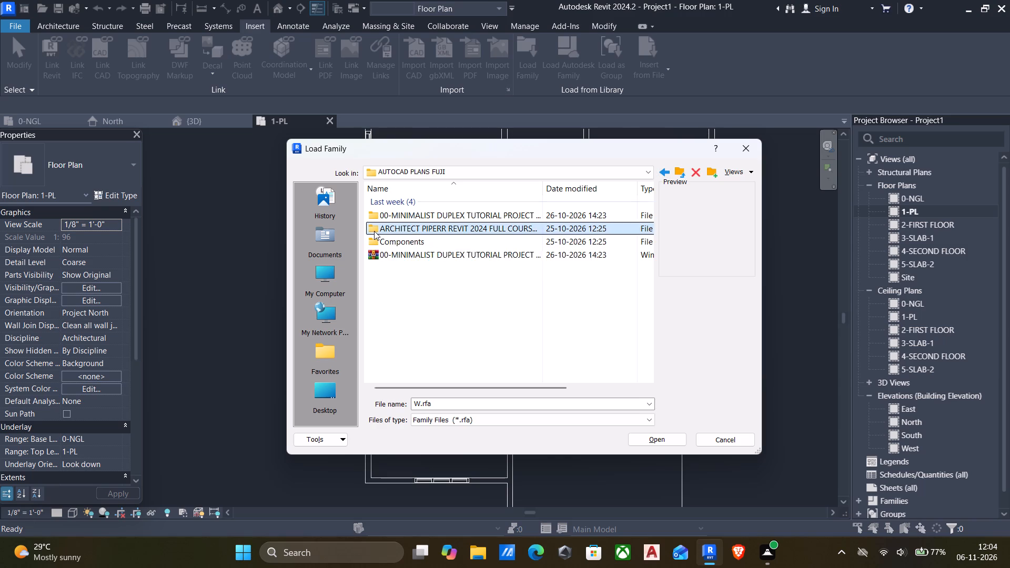
{"action": "left_click", "coordinate": [659, 174]}
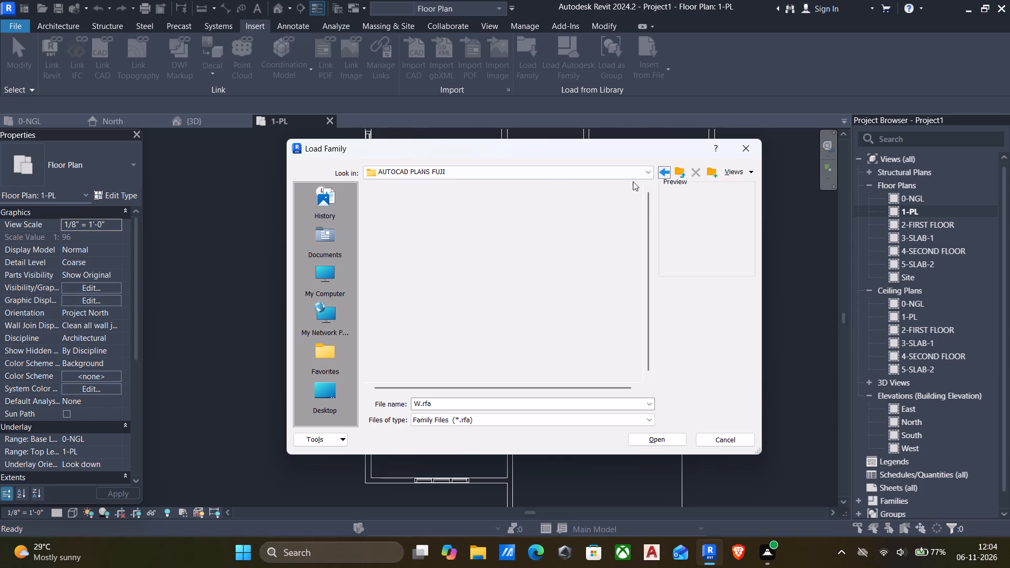
{"action": "left_click", "coordinate": [433, 229]}
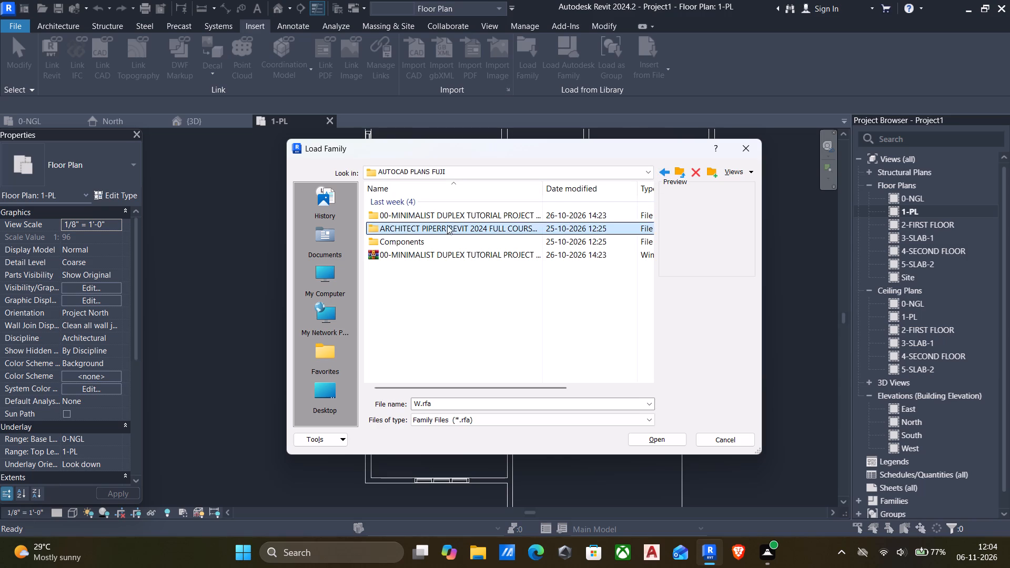
{"action": "double_click", "coordinate": [392, 239]}
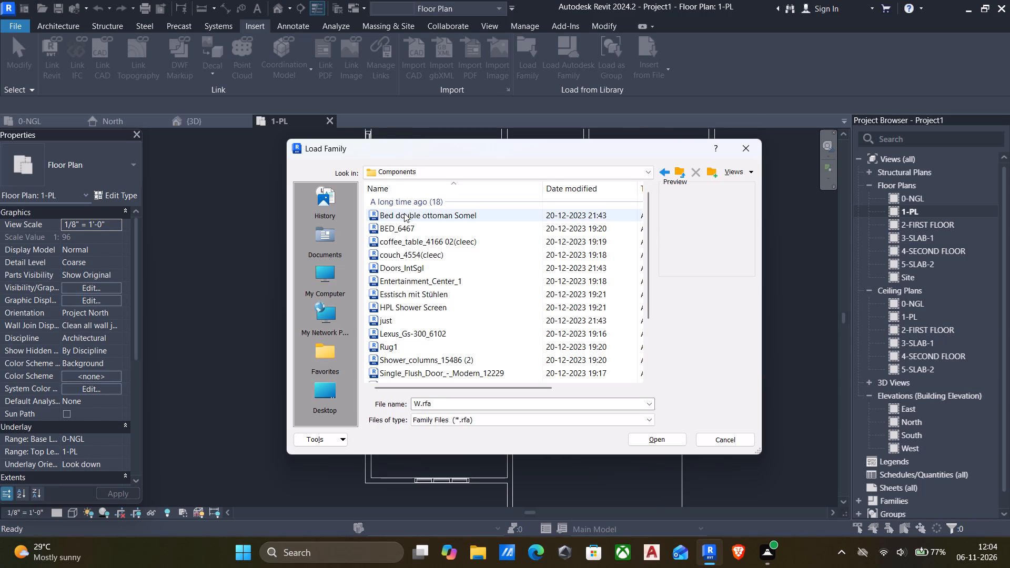
Preview the furniture, bathroom, door and window families in the Components folder, including Tpl Plain, Doors_IntSgl and Sliding - Glass-2 Panel(cleec).
{"action": "left_click", "coordinate": [393, 320]}
{"action": "left_click", "coordinate": [393, 334]}
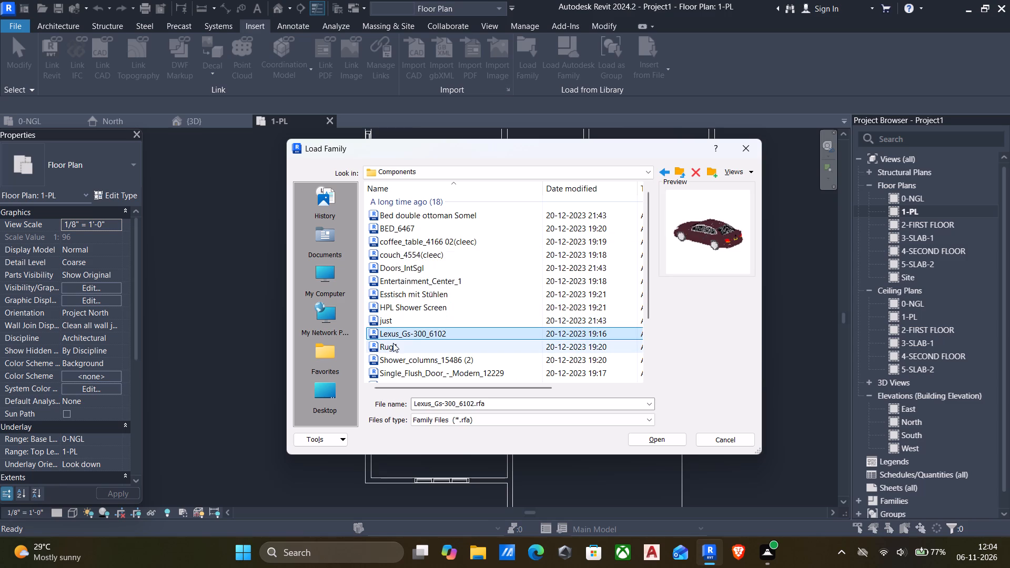
{"action": "left_click", "coordinate": [393, 348]}
{"action": "scroll", "coordinate": [391, 348], "scroll_direction": "down", "scroll_amount": 6}
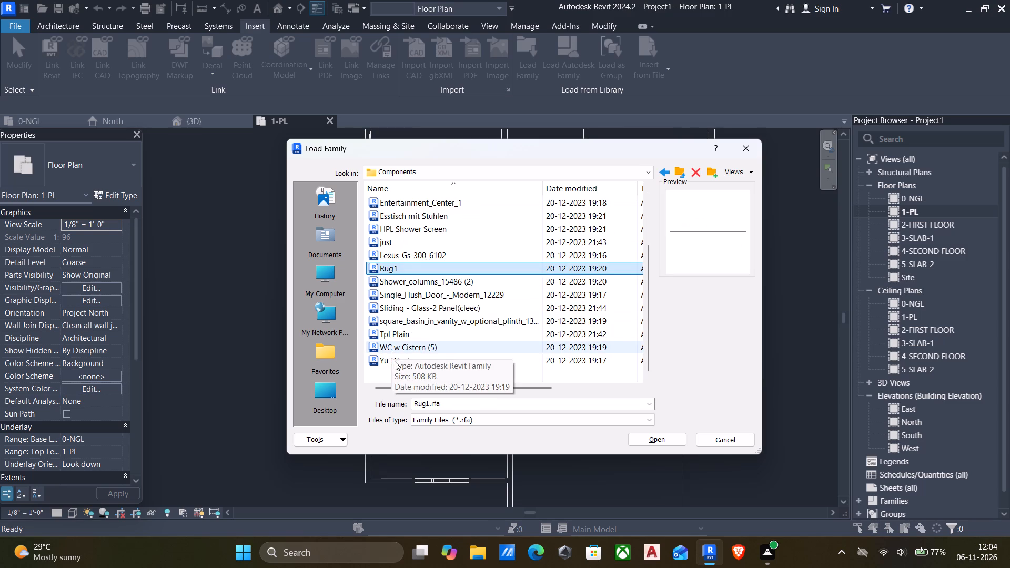
{"action": "left_click", "coordinate": [395, 361]}
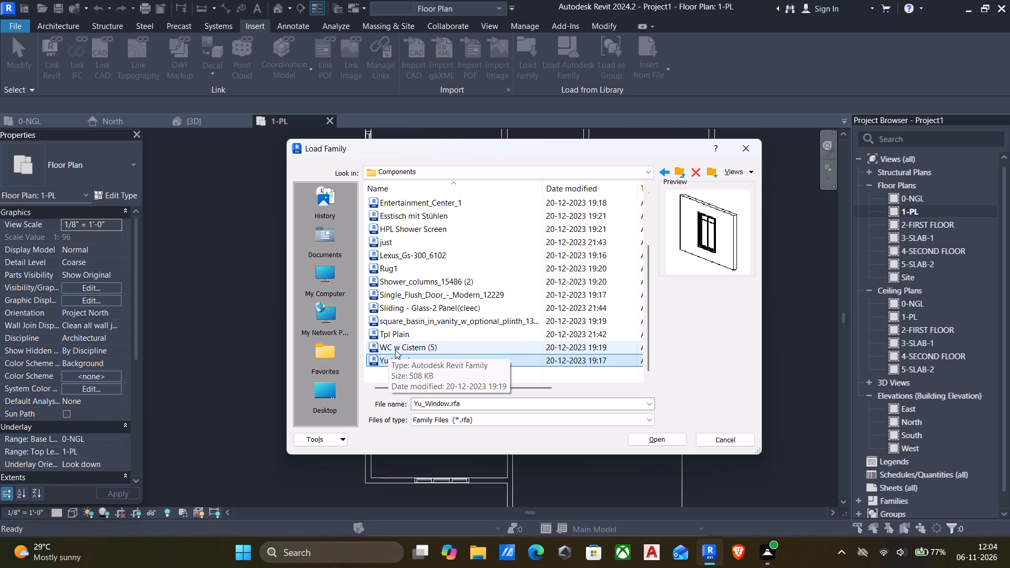
{"action": "left_click", "coordinate": [397, 349]}
{"action": "left_click", "coordinate": [400, 333]}
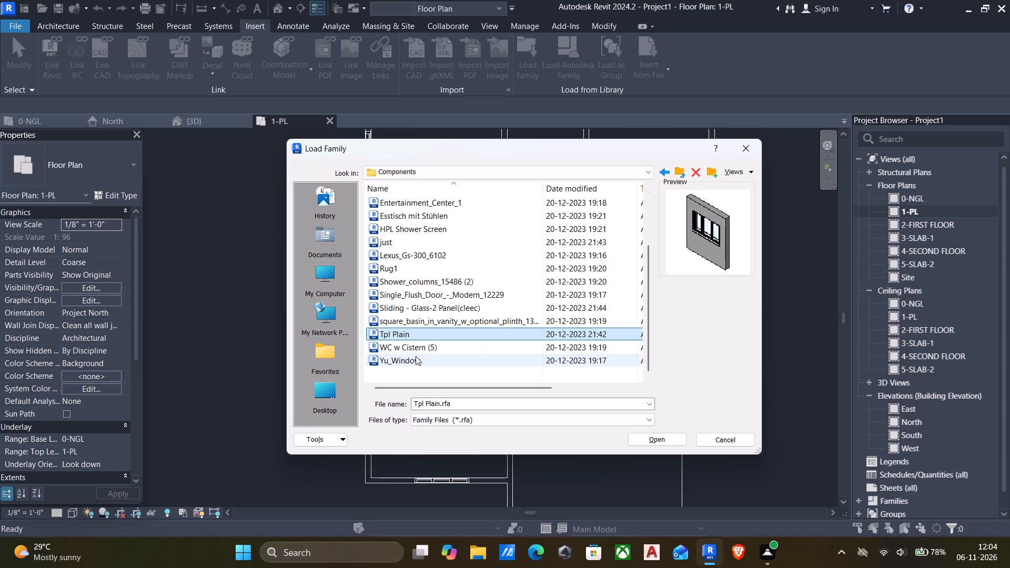
{"action": "scroll", "coordinate": [412, 348], "scroll_direction": "up", "scroll_amount": 5}
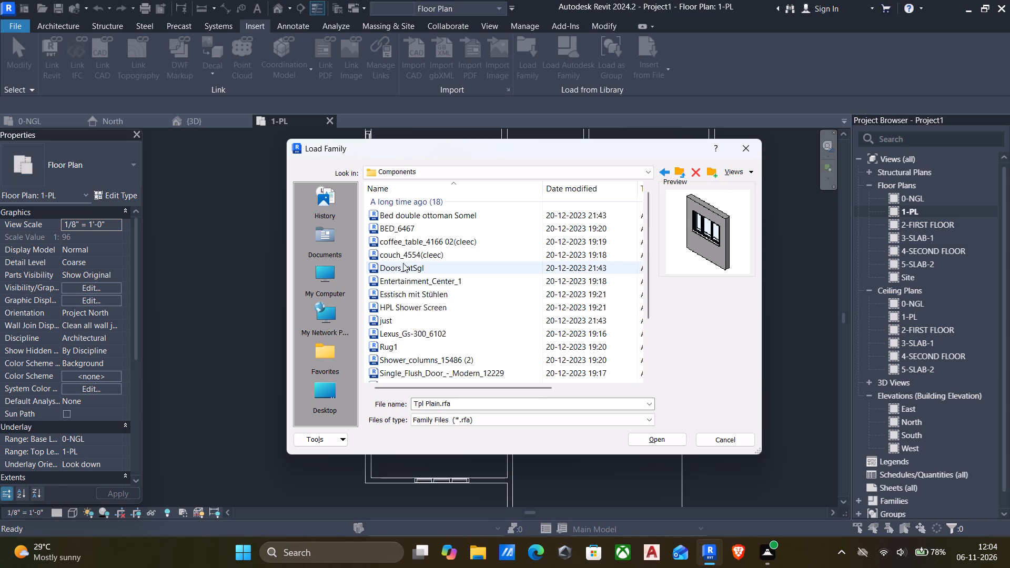
{"action": "left_click", "coordinate": [403, 263]}
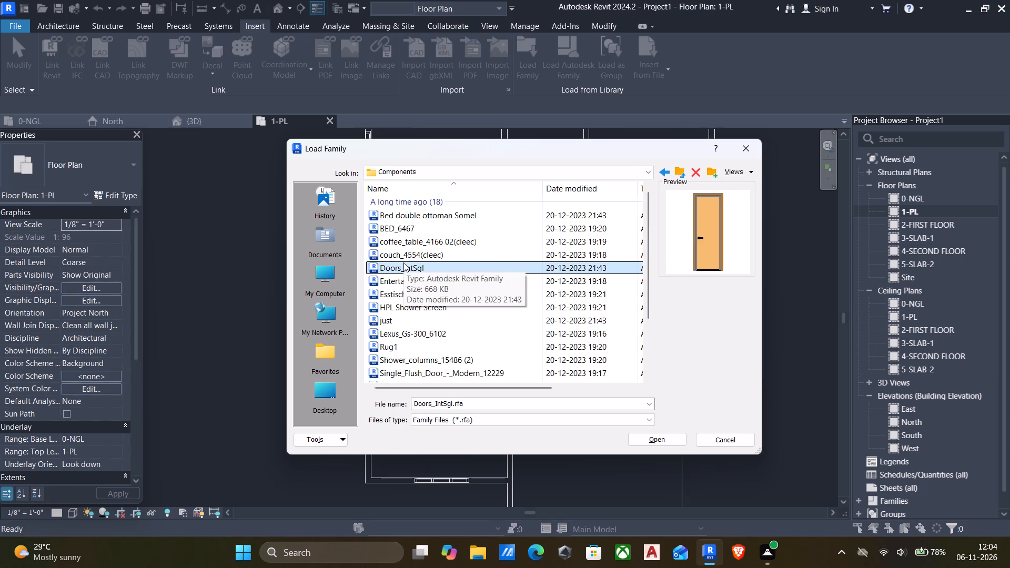
{"action": "key", "text": "Down"}
{"action": "key", "text": "Down"}
{"action": "key", "text": "Down"}
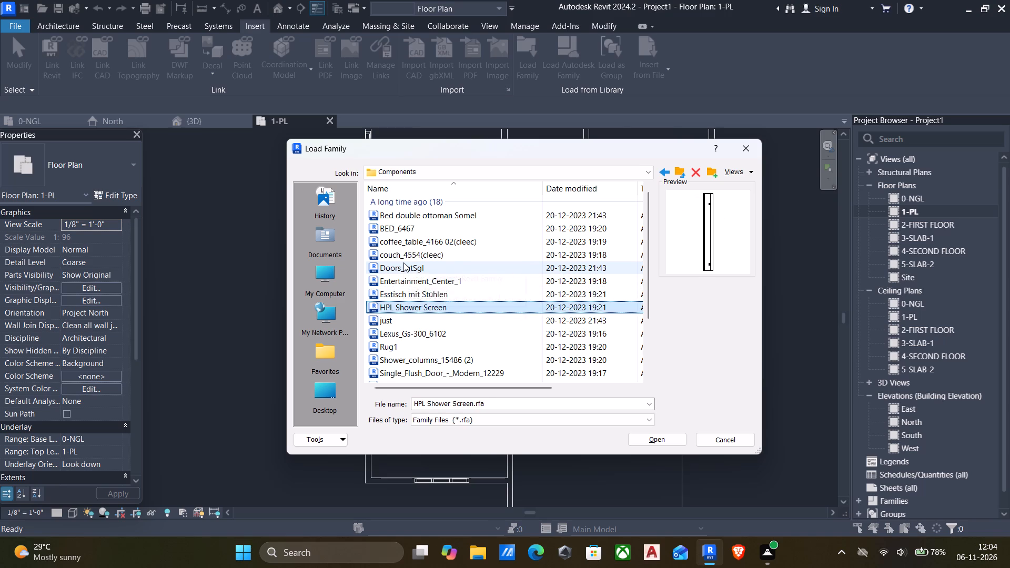
{"action": "key", "text": "Down"}
{"action": "key", "text": "Down"}
{"action": "key", "text": "Down"}
{"action": "key", "text": "Down"}
{"action": "key", "text": "Down"}
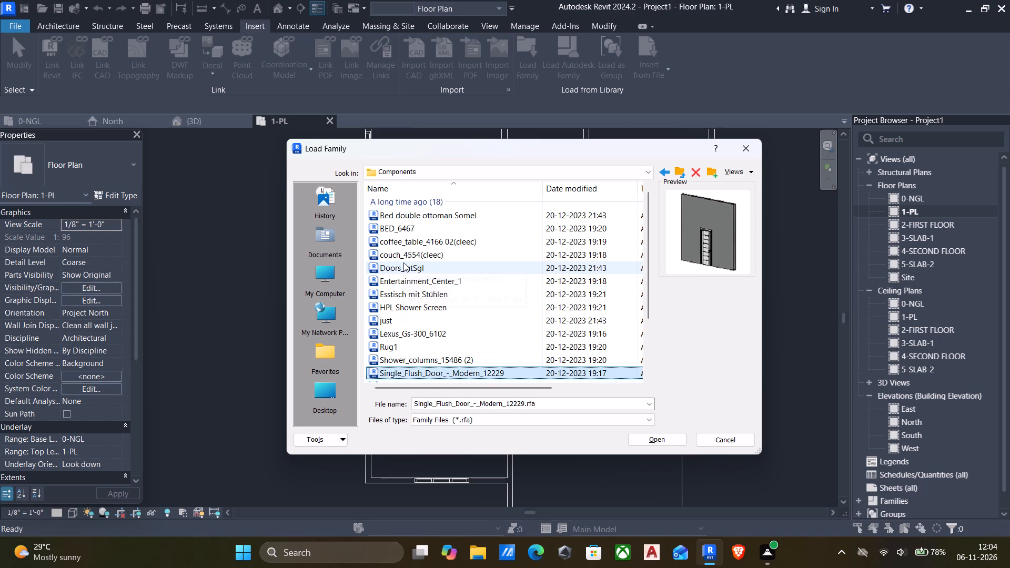
{"action": "key", "text": "Down"}
{"action": "key", "text": "Up"}
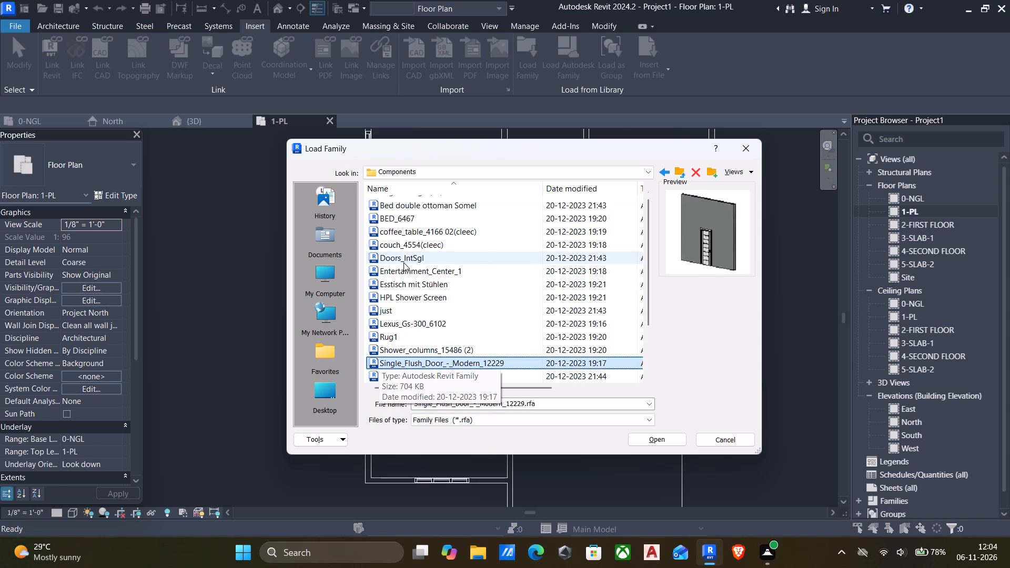
{"action": "key", "text": "Down"}
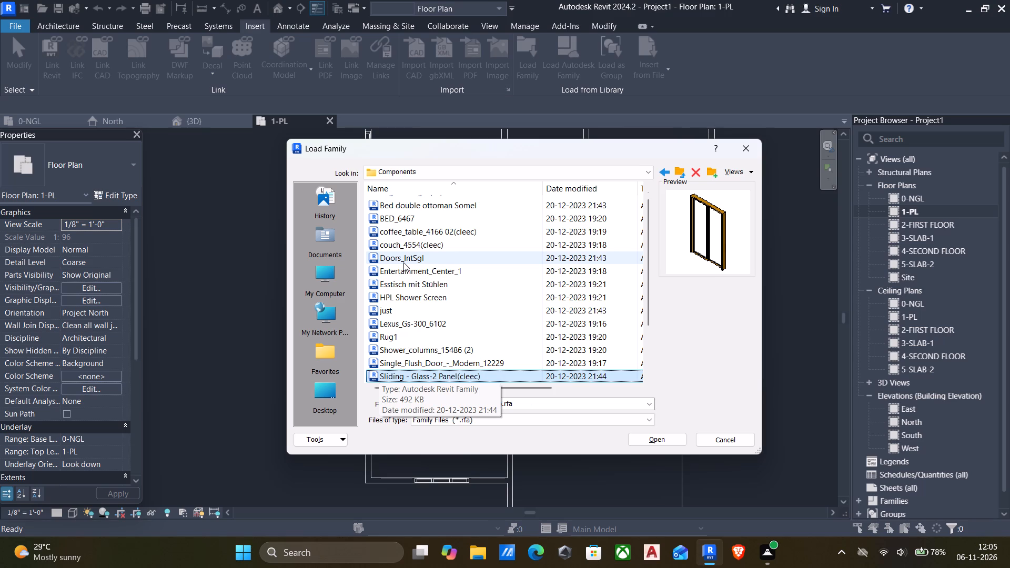
{"action": "scroll", "coordinate": [438, 381], "scroll_direction": "down", "scroll_amount": 6}
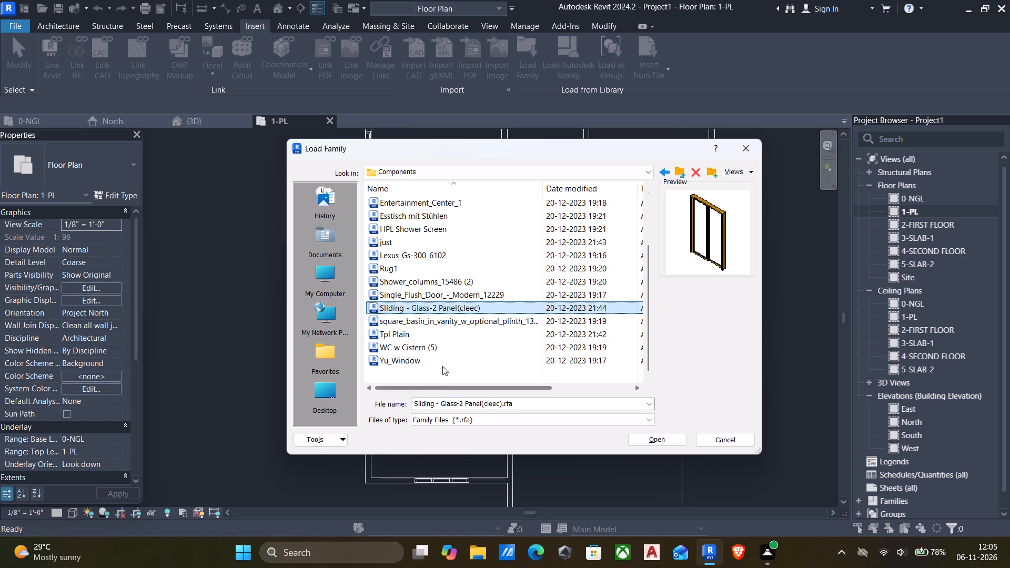
Load the Esstisch mit Stühlen family and all families from Rug1 through Yu_Window, leaving out Lexus_Gs-300_6102, just and HPL Shower Screen.
{"action": "left_click", "coordinate": [413, 358]}
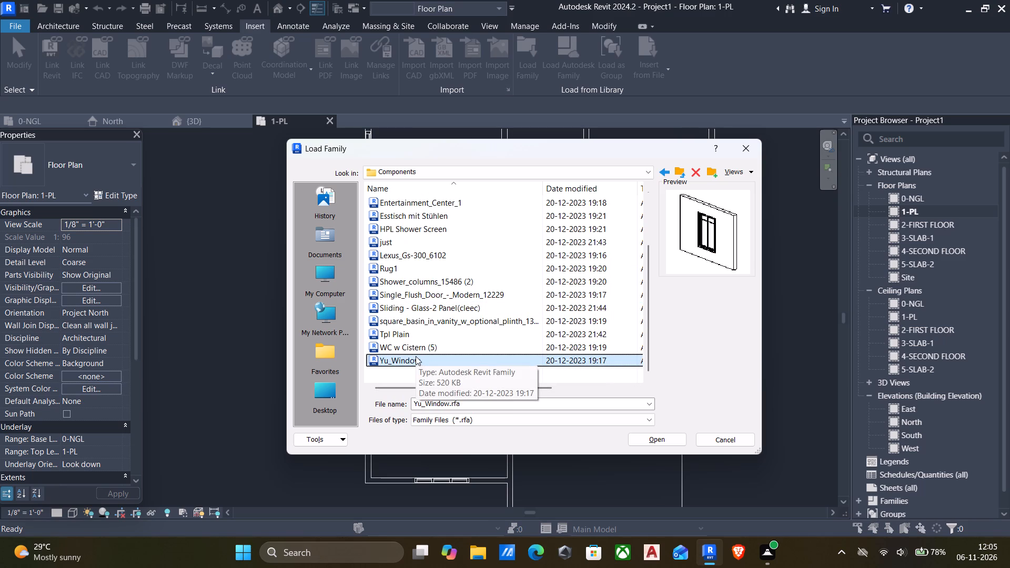
{"action": "left_click", "coordinate": [412, 349], "text": "ctrl"}
{"action": "left_click", "coordinate": [402, 344], "text": "ctrl"}
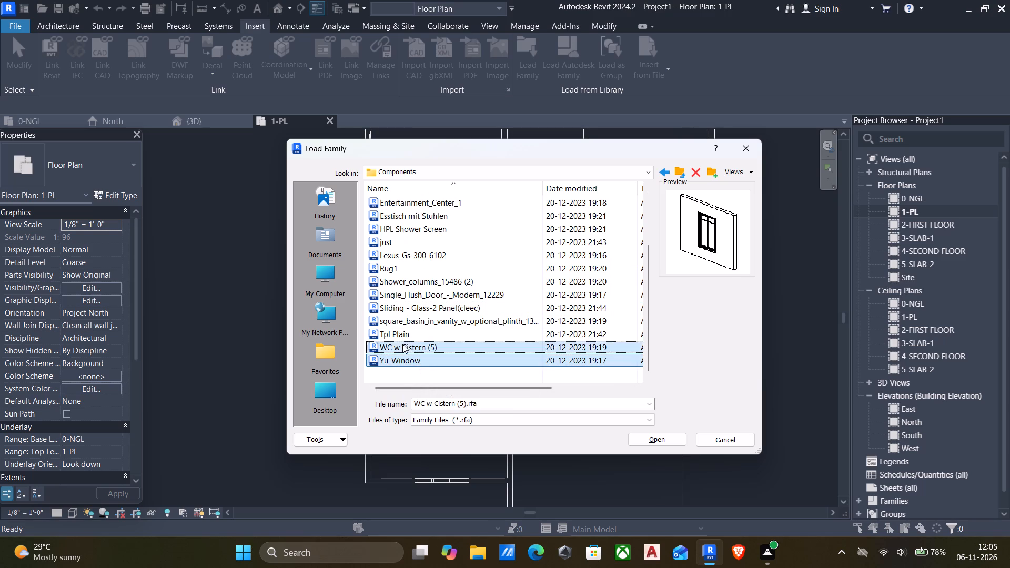
{"action": "left_click", "coordinate": [395, 332], "text": "ctrl"}
{"action": "left_click", "coordinate": [396, 322], "text": "ctrl"}
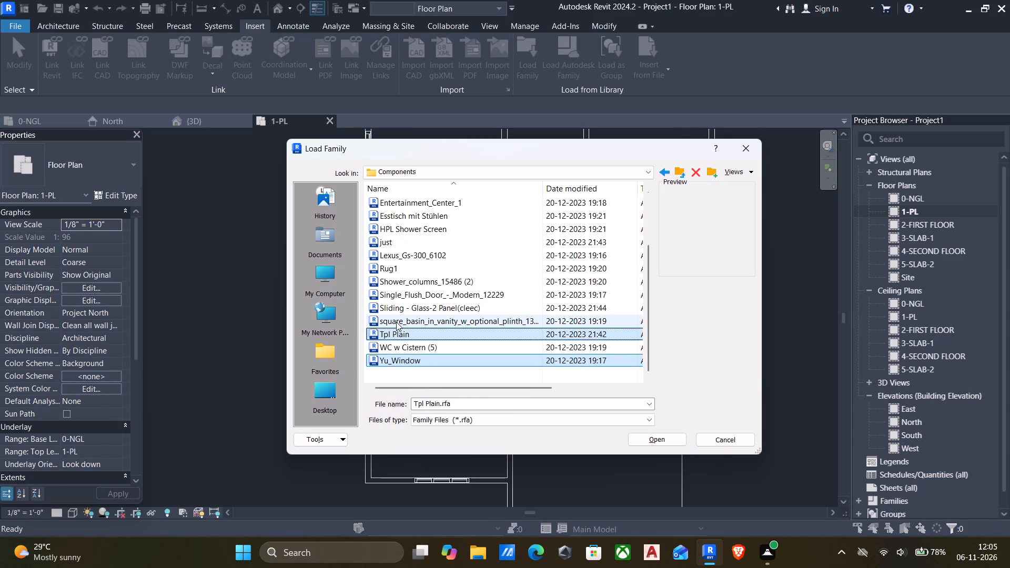
{"action": "left_click", "coordinate": [396, 322], "text": "ctrl"}
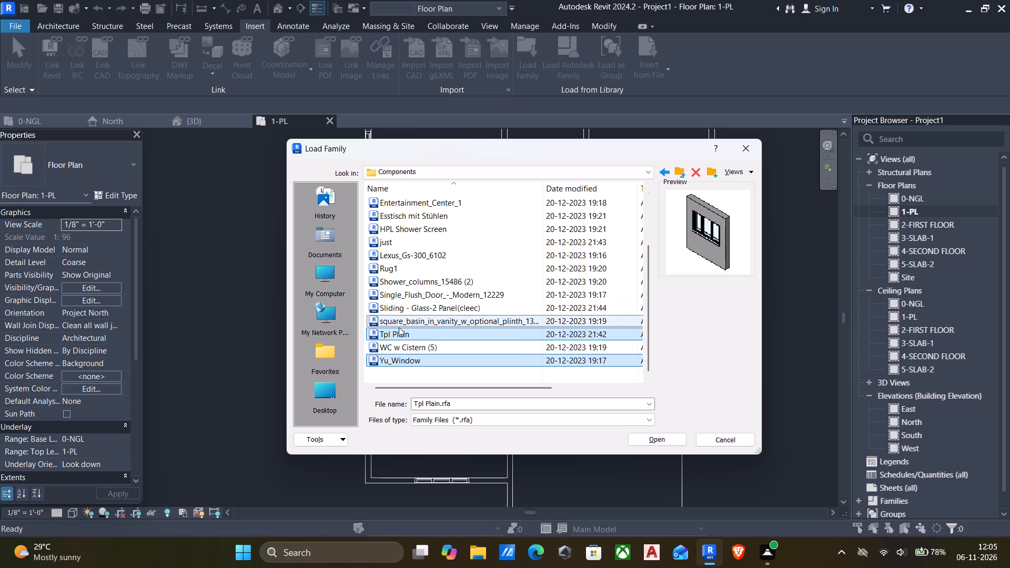
{"action": "left_click", "coordinate": [399, 345], "text": "ctrl"}
{"action": "left_click", "coordinate": [397, 319], "text": "ctrl"}
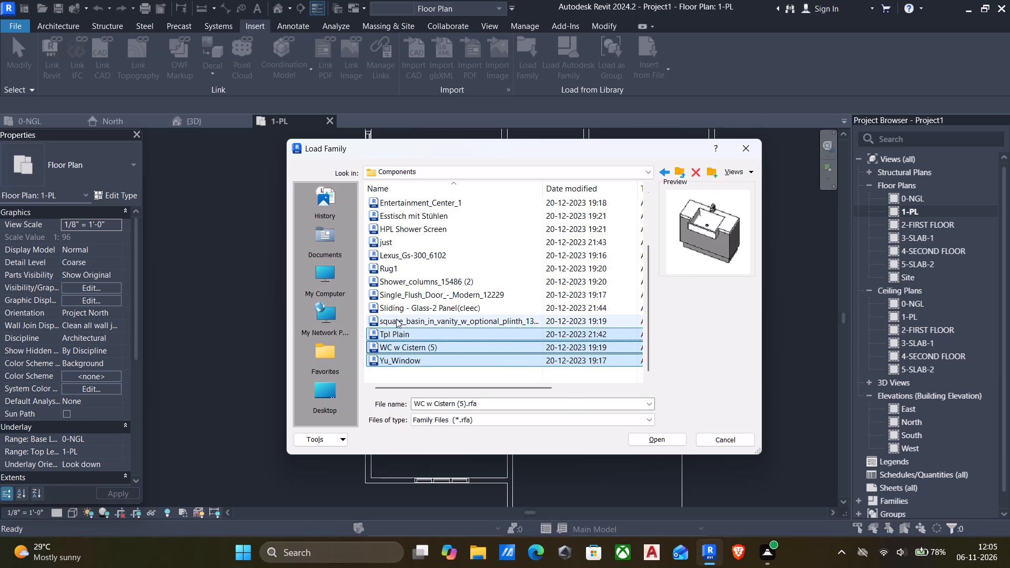
{"action": "left_click", "coordinate": [396, 300], "text": "ctrl"}
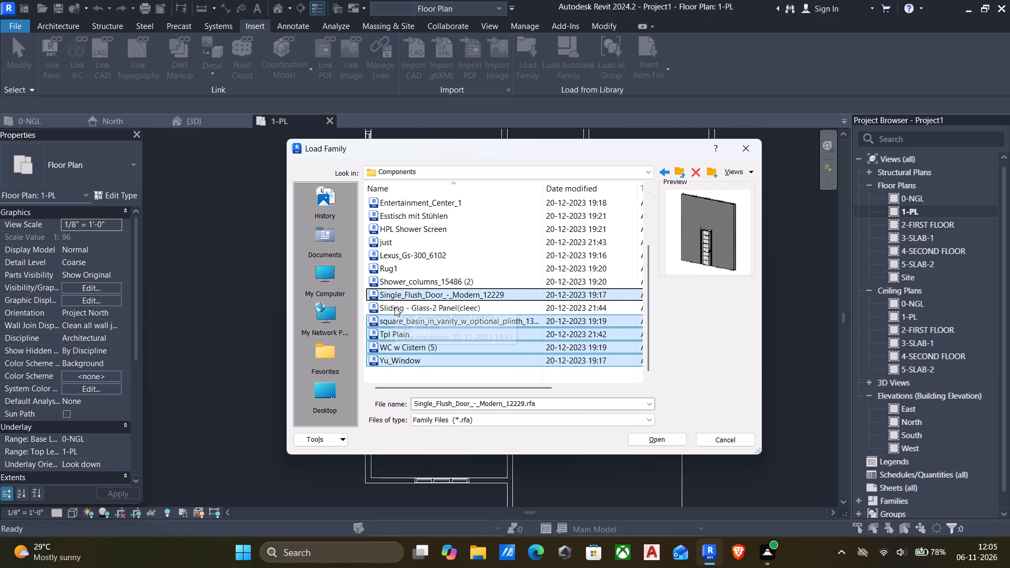
{"action": "left_click", "coordinate": [395, 307], "text": "ctrl"}
{"action": "left_click", "coordinate": [402, 281], "text": "ctrl"}
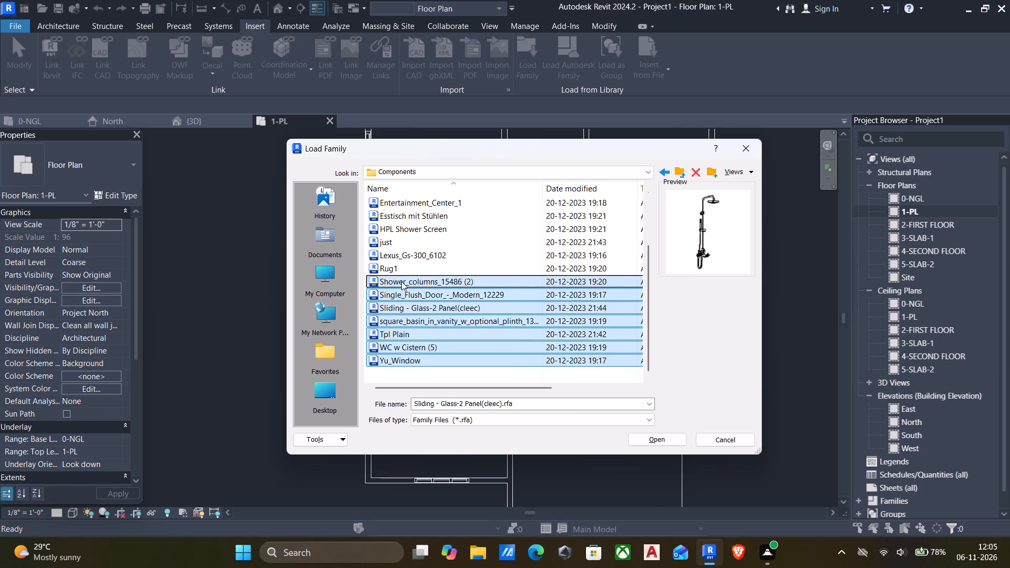
{"action": "left_click", "coordinate": [395, 272], "text": "ctrl"}
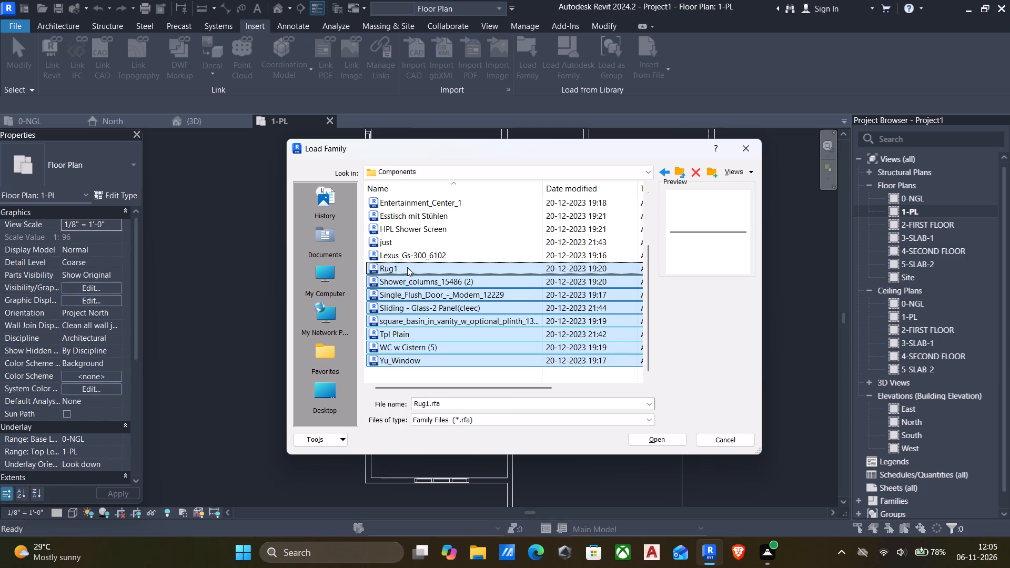
{"action": "left_click", "coordinate": [401, 254], "text": "ctrl"}
{"action": "left_click", "coordinate": [401, 254], "text": "ctrl"}
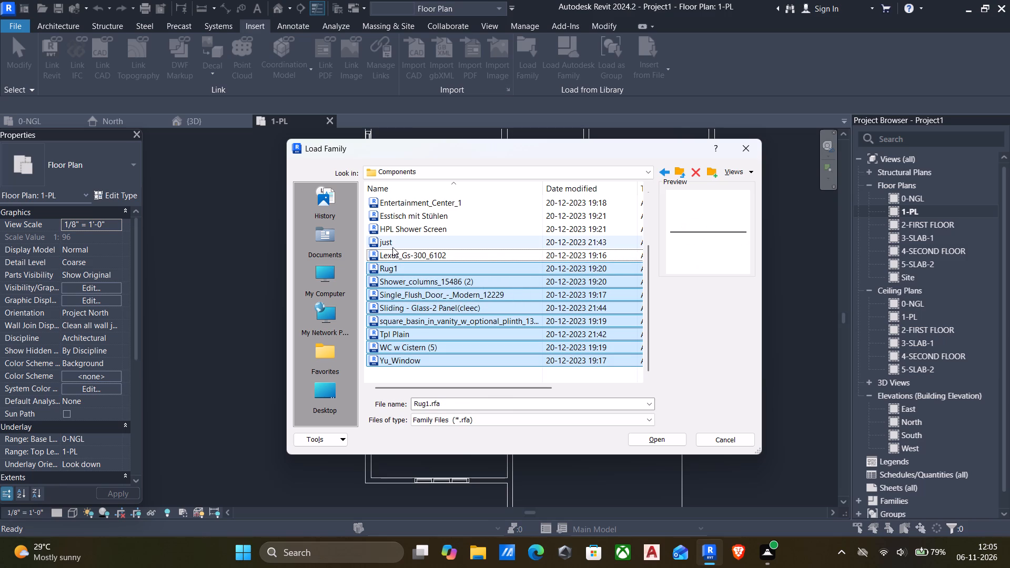
{"action": "left_click", "coordinate": [392, 247], "text": "ctrl"}
{"action": "left_click", "coordinate": [392, 247], "text": "ctrl"}
{"action": "left_click", "coordinate": [404, 232], "text": "ctrl"}
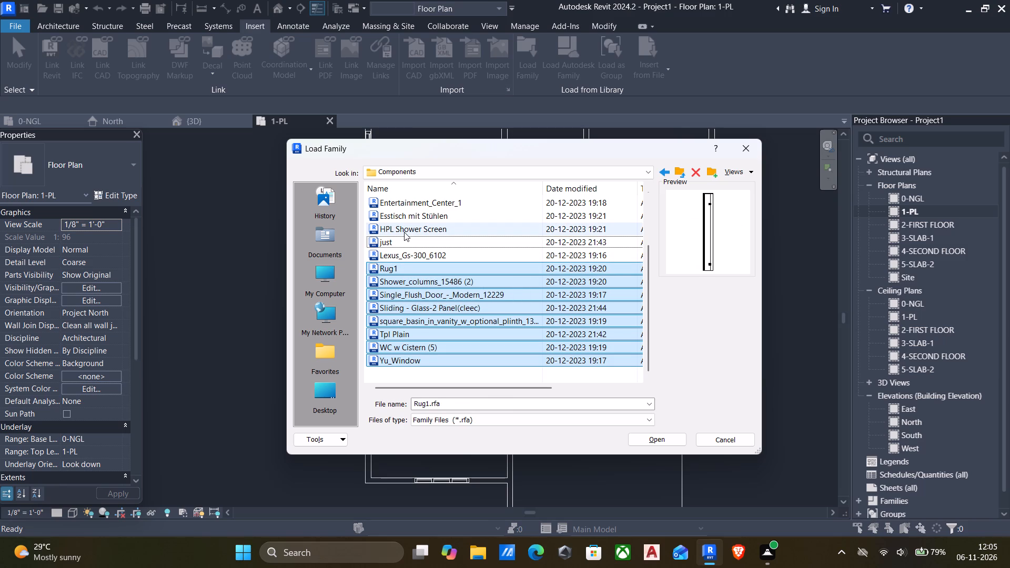
{"action": "left_click", "coordinate": [404, 232], "text": "ctrl"}
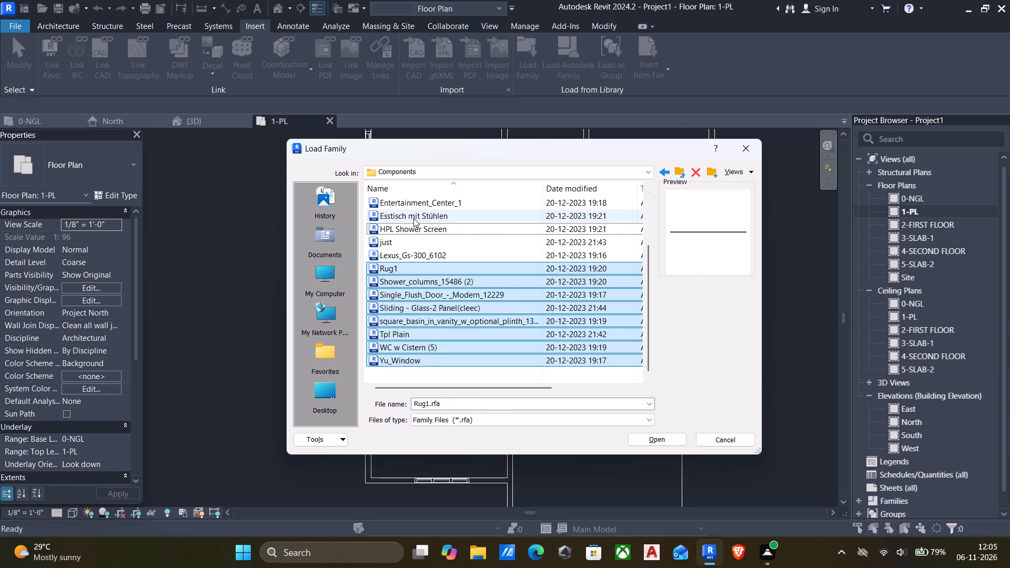
{"action": "left_click", "coordinate": [412, 216], "text": "ctrl"}
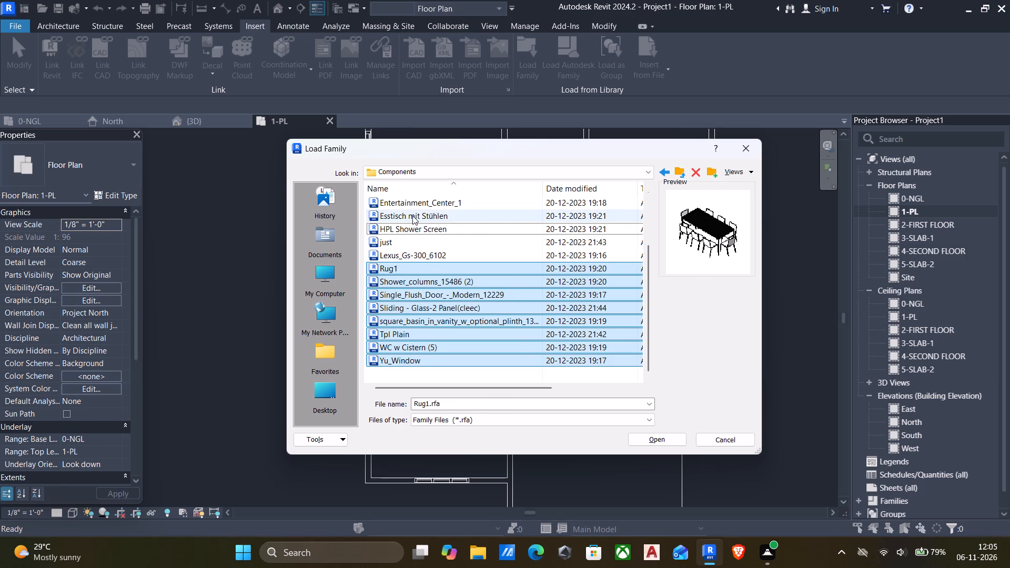
{"action": "left_click", "coordinate": [646, 438], "text": "ctrl"}
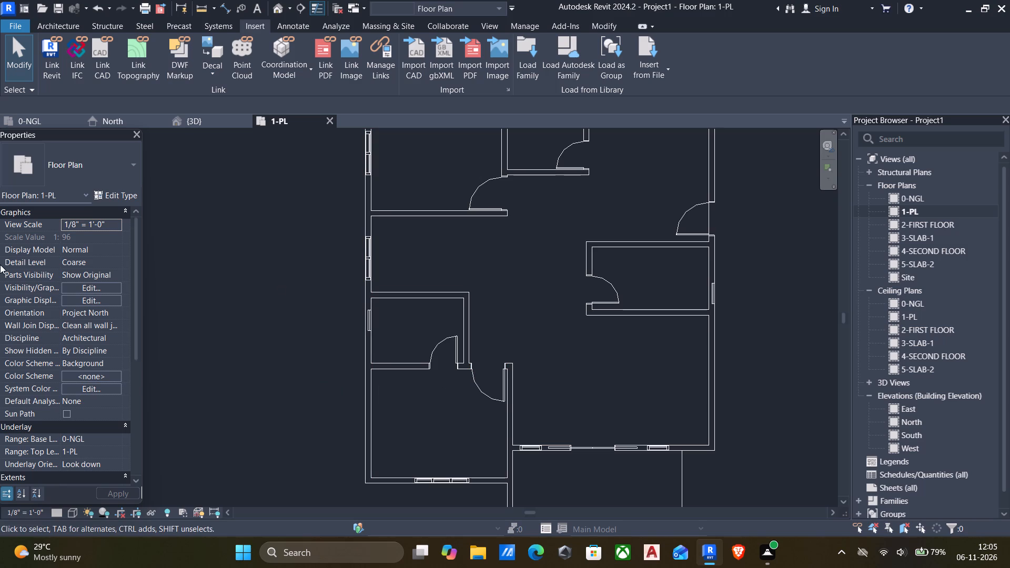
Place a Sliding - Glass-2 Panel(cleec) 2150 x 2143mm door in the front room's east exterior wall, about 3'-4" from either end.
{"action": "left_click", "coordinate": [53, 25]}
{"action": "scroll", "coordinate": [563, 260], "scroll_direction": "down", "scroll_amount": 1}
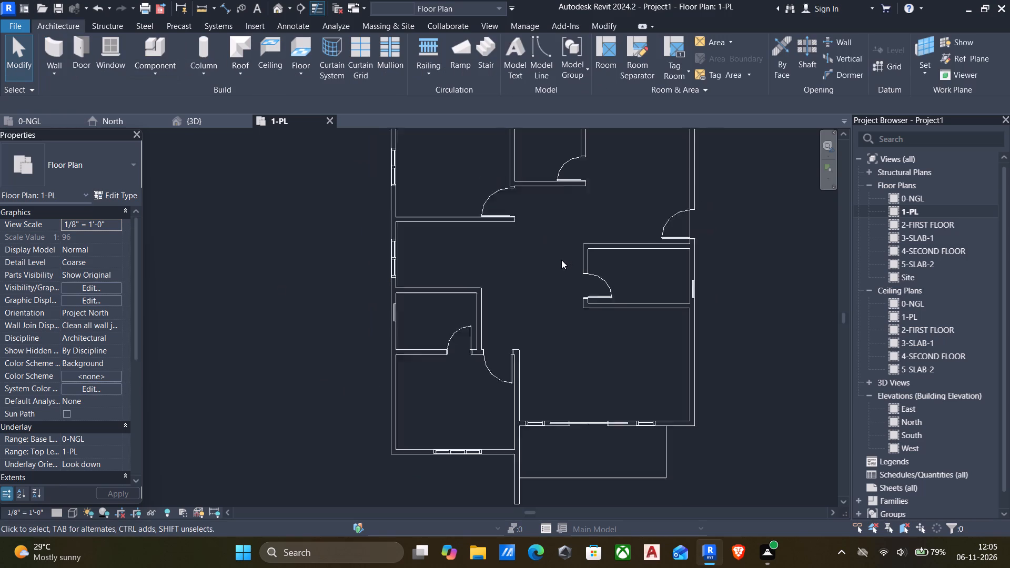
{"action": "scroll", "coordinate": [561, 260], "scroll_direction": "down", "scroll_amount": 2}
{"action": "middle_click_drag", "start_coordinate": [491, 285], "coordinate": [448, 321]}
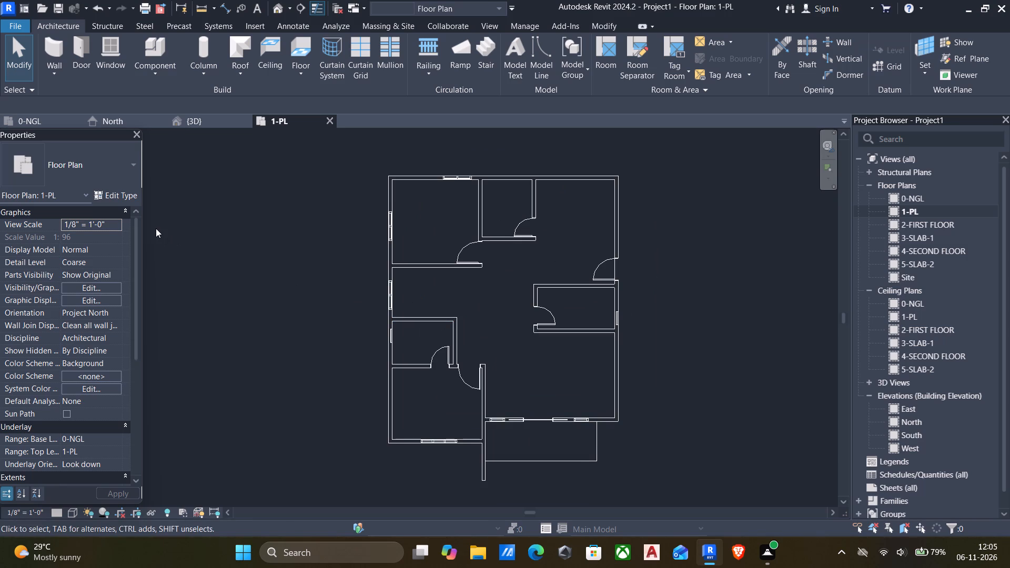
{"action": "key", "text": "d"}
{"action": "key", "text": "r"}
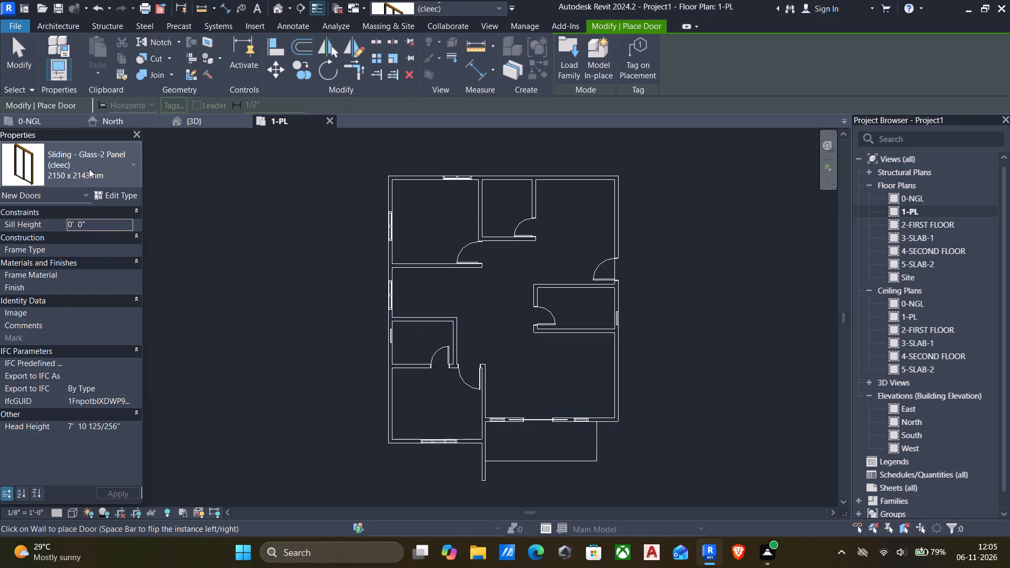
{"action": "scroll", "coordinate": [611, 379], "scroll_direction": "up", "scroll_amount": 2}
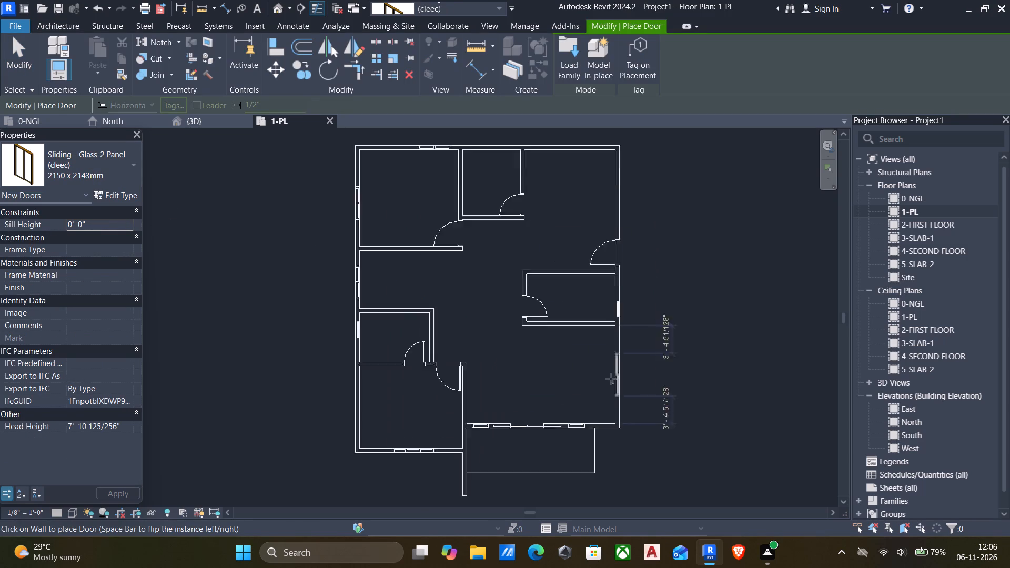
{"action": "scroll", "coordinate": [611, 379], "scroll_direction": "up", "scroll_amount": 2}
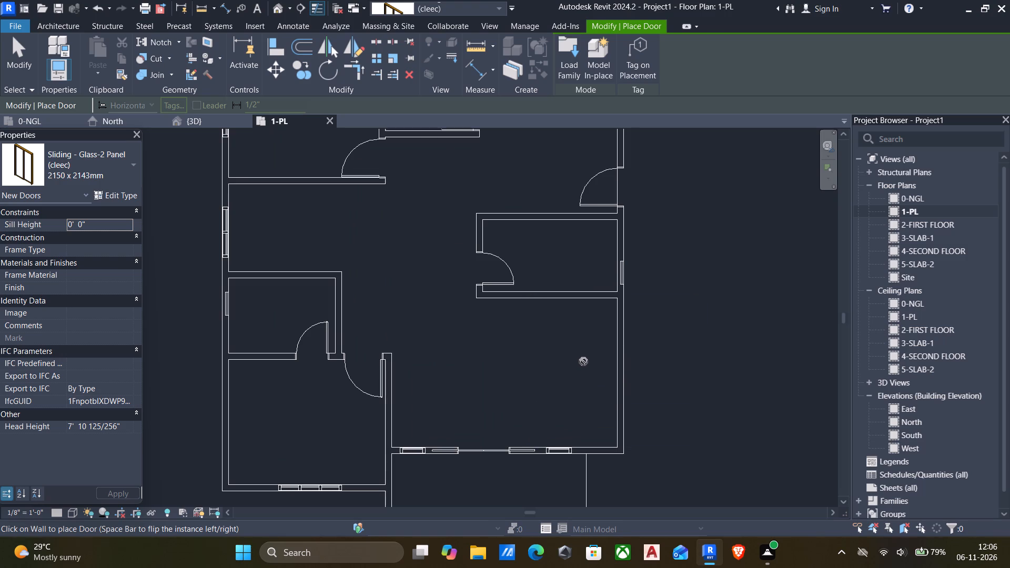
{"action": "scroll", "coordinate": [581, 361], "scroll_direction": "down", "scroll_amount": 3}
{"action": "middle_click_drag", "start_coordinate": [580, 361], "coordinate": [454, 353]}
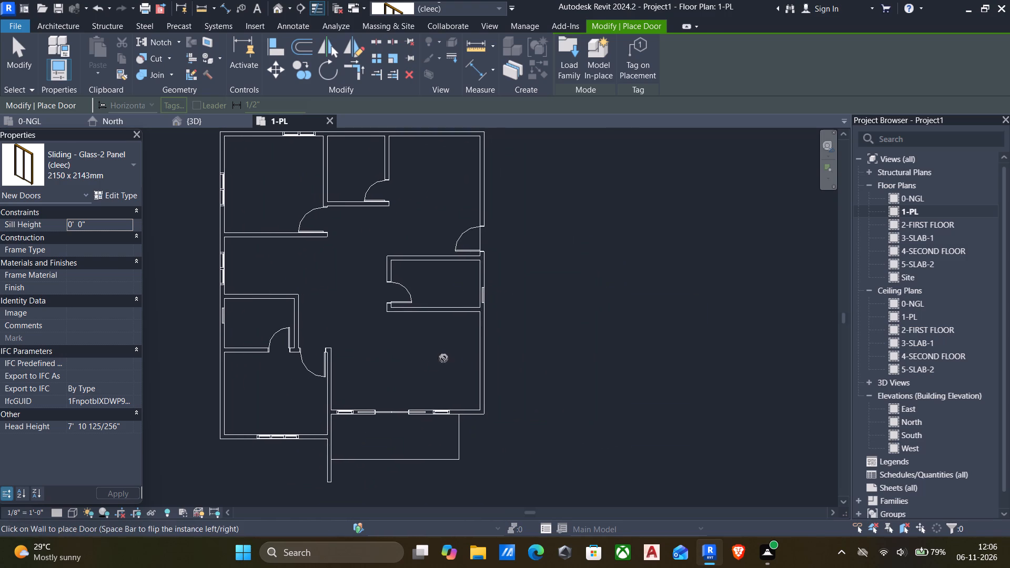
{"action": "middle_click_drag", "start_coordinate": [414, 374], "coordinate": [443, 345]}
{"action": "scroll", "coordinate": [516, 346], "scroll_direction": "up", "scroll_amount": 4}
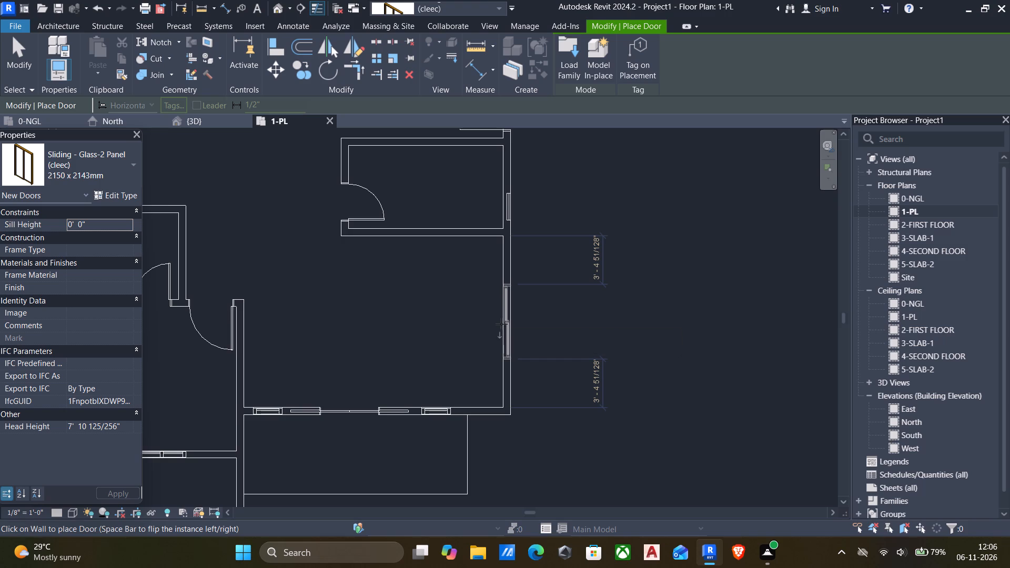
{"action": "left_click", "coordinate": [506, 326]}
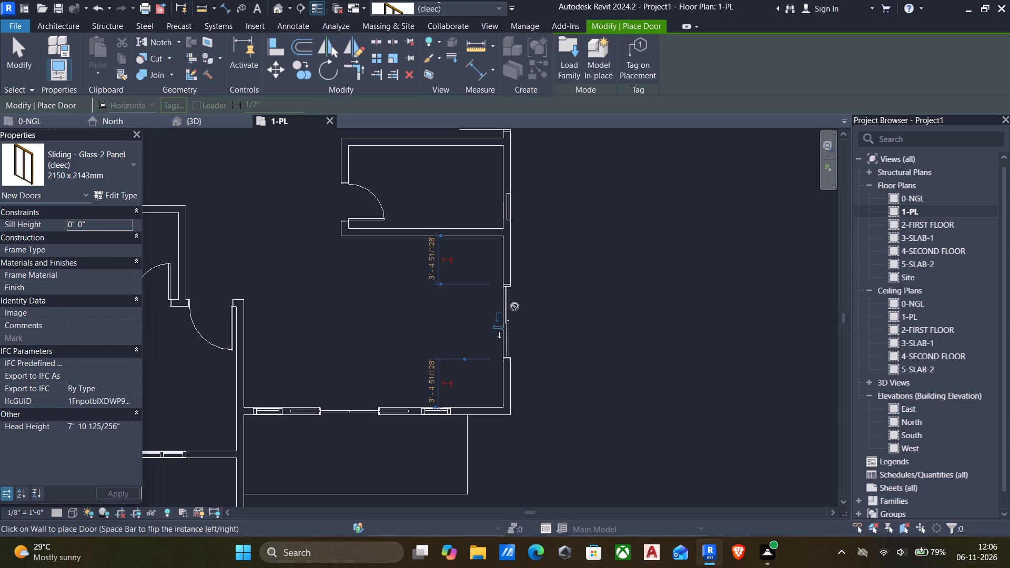
Open the default 3D view and examine the sliding glass door in the east wall and the front facade from outside.
{"action": "left_click", "coordinate": [276, 5]}
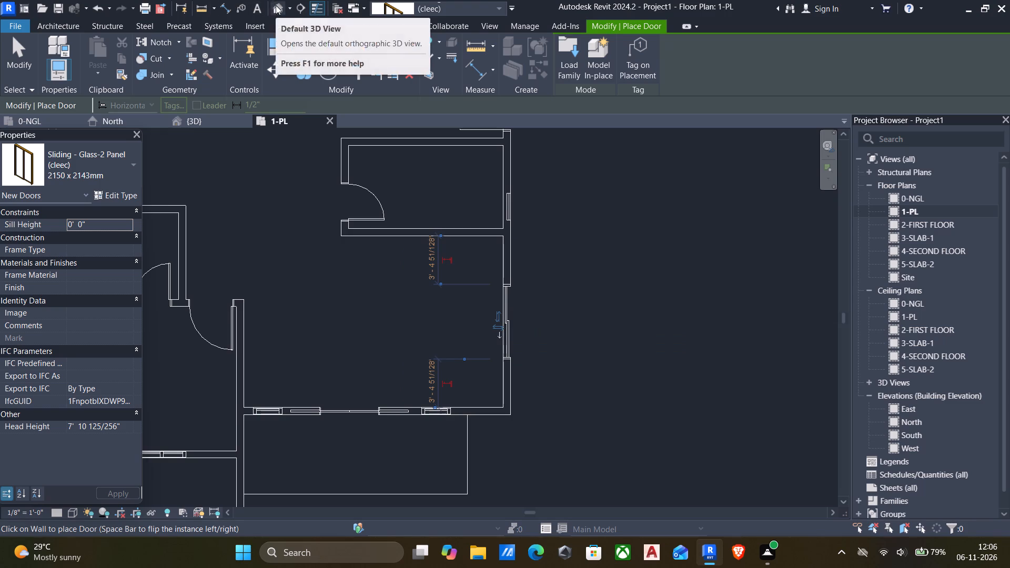
{"action": "left_click", "coordinate": [585, 320]}
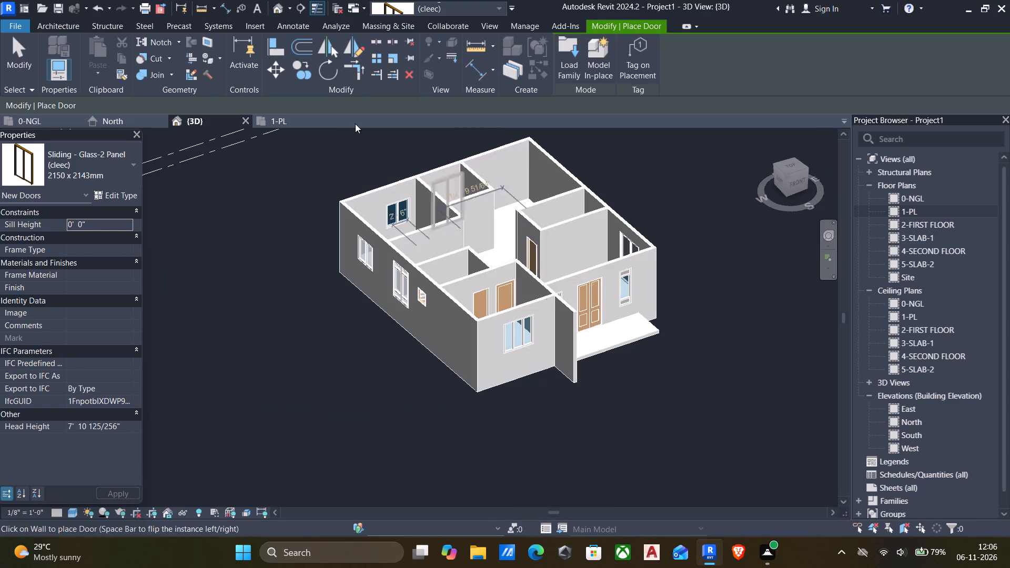
{"action": "key", "text": "Escape"}
{"action": "scroll", "coordinate": [640, 284], "scroll_direction": "down", "scroll_amount": 1}
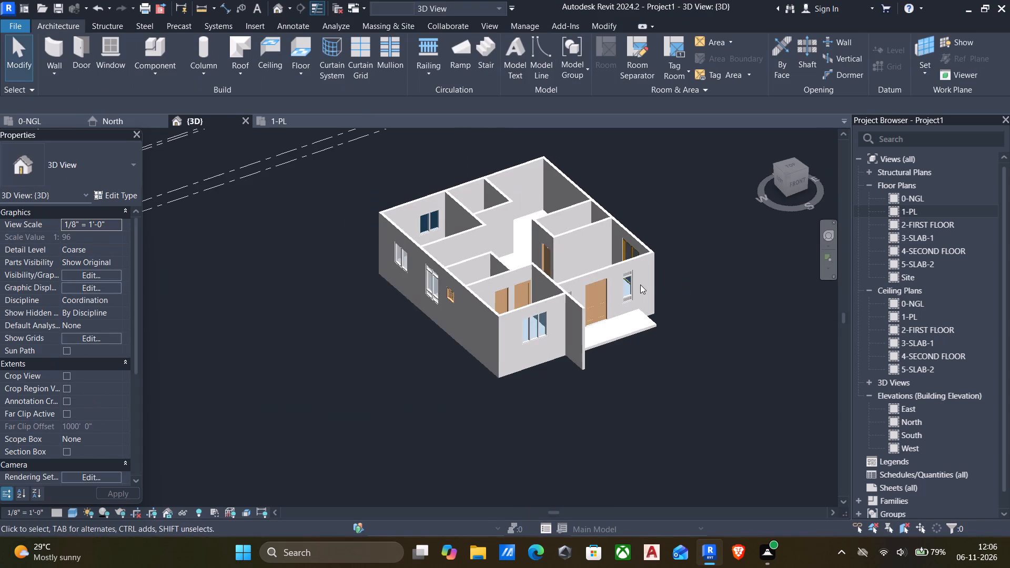
{"action": "middle_click_drag", "start_coordinate": [643, 285], "coordinate": [430, 226], "text": "shift"}
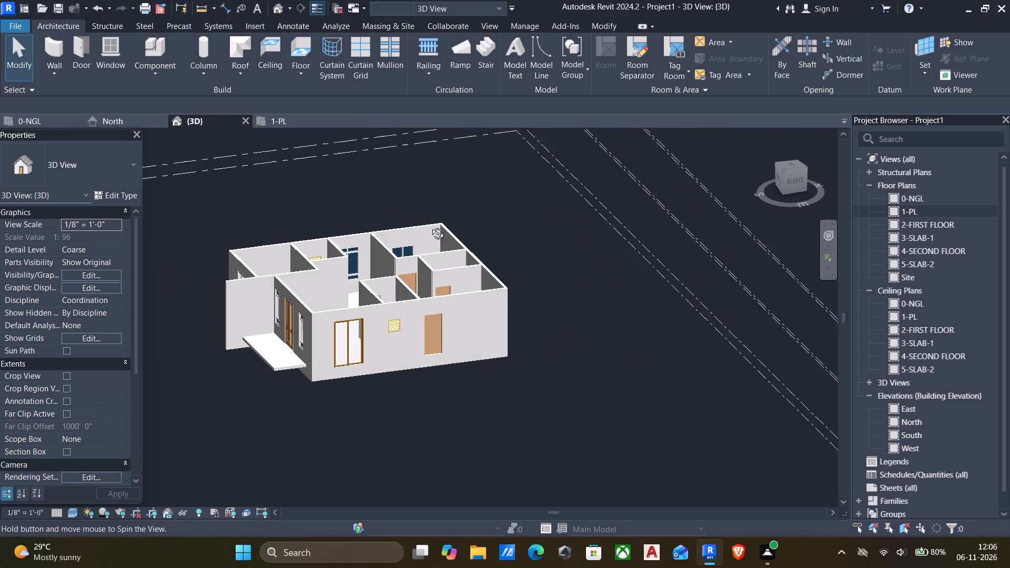
{"action": "middle_click_drag", "start_coordinate": [430, 226], "coordinate": [432, 224], "text": "shift"}
{"action": "scroll", "coordinate": [384, 307], "scroll_direction": "up", "scroll_amount": 3}
{"action": "middle_click_drag", "start_coordinate": [387, 318], "coordinate": [487, 290], "text": "shift"}
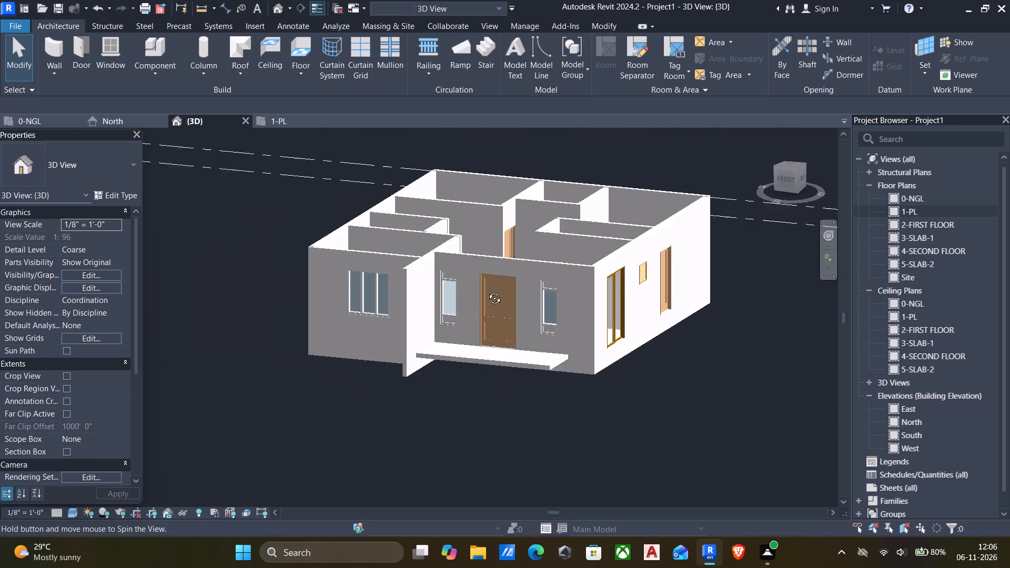
{"action": "middle_click_drag", "start_coordinate": [487, 290], "coordinate": [487, 289], "text": "shift"}
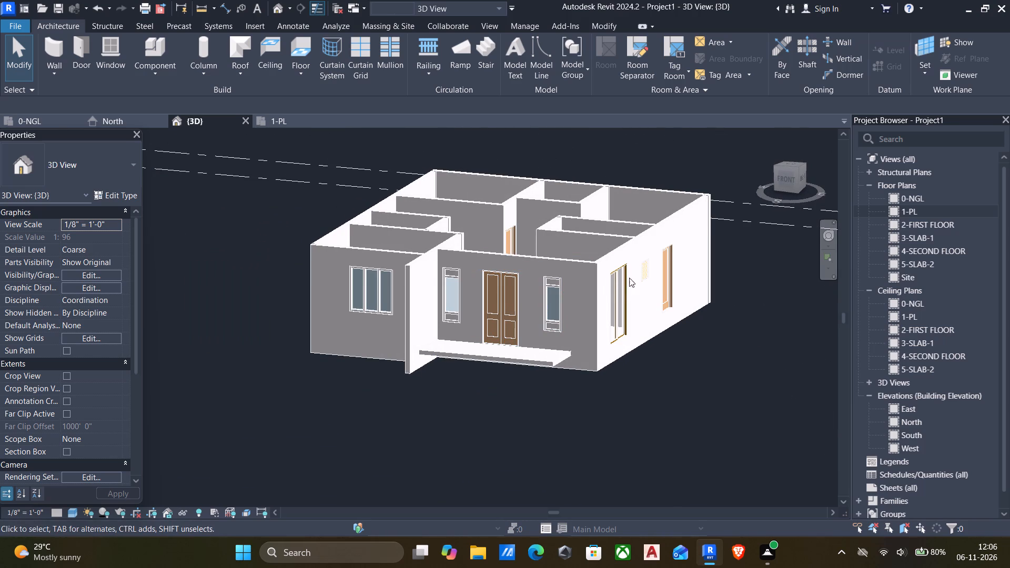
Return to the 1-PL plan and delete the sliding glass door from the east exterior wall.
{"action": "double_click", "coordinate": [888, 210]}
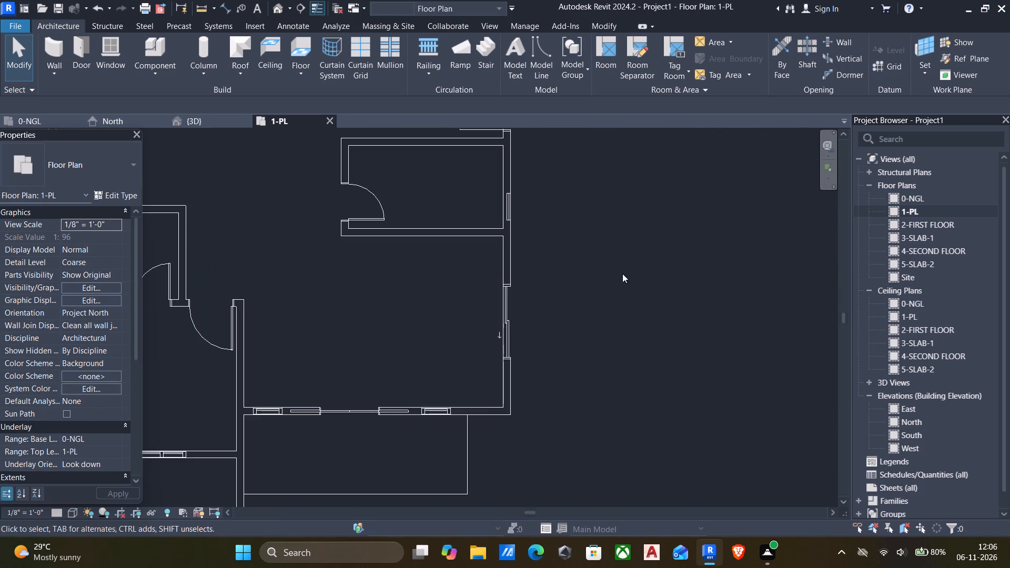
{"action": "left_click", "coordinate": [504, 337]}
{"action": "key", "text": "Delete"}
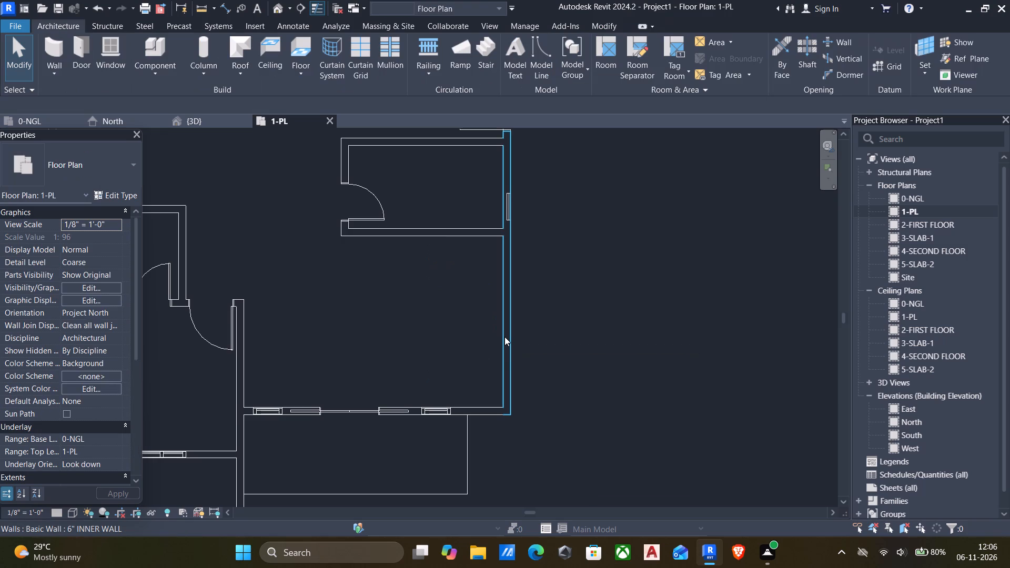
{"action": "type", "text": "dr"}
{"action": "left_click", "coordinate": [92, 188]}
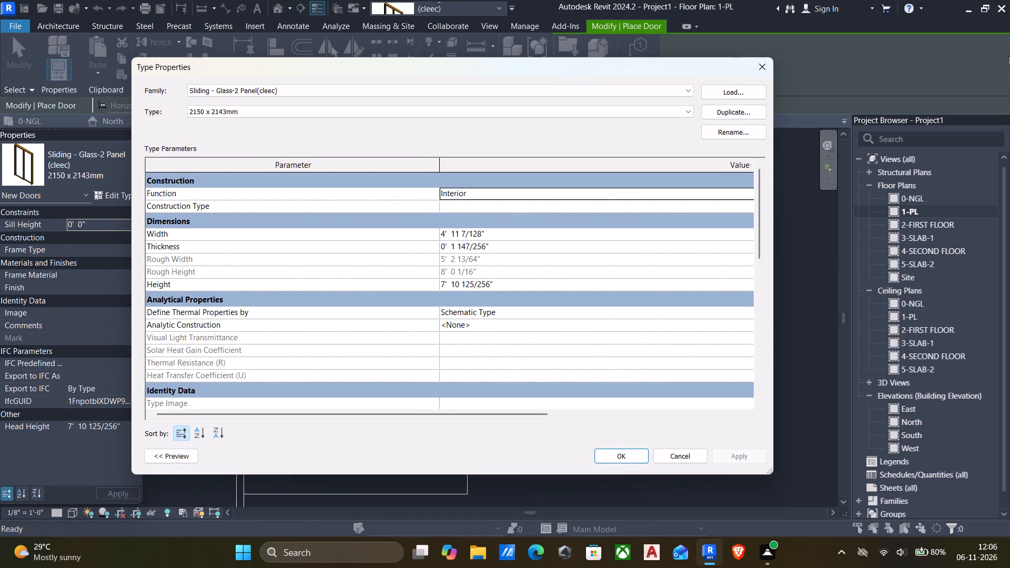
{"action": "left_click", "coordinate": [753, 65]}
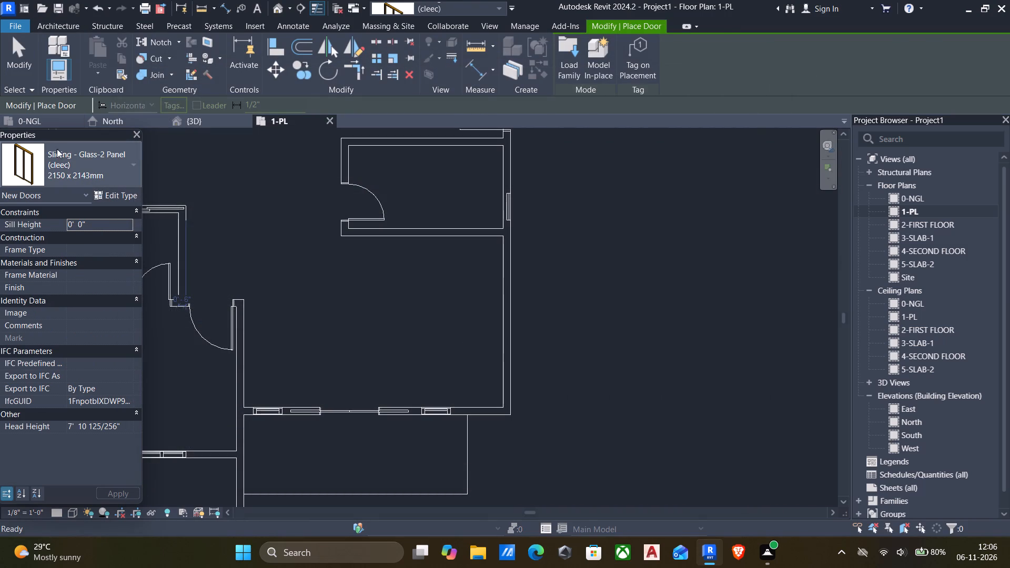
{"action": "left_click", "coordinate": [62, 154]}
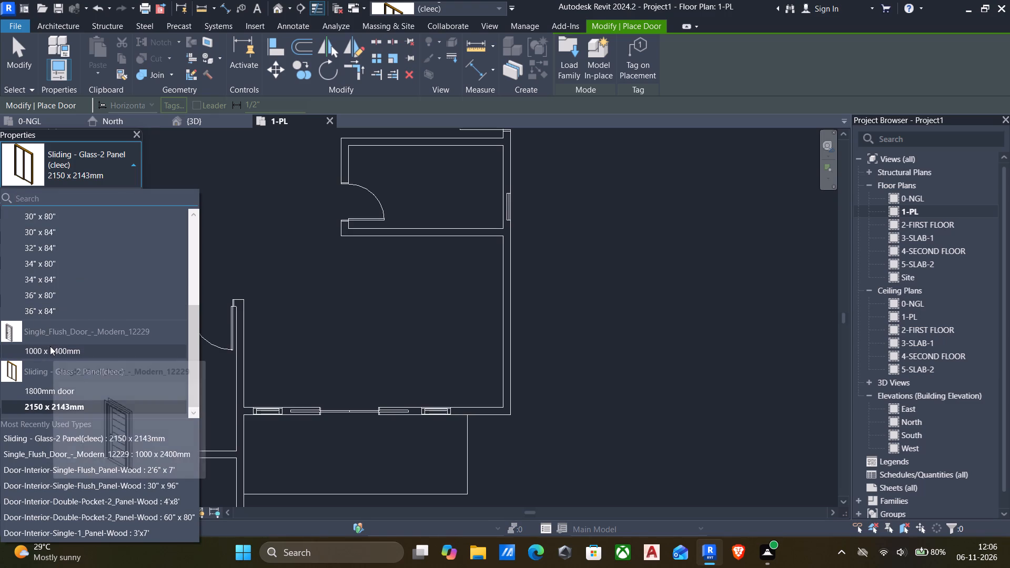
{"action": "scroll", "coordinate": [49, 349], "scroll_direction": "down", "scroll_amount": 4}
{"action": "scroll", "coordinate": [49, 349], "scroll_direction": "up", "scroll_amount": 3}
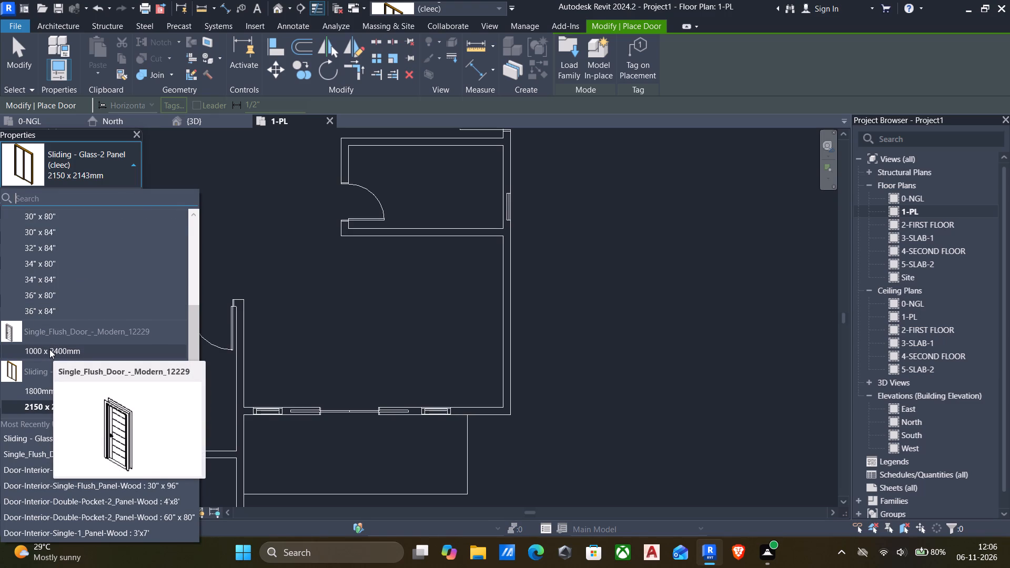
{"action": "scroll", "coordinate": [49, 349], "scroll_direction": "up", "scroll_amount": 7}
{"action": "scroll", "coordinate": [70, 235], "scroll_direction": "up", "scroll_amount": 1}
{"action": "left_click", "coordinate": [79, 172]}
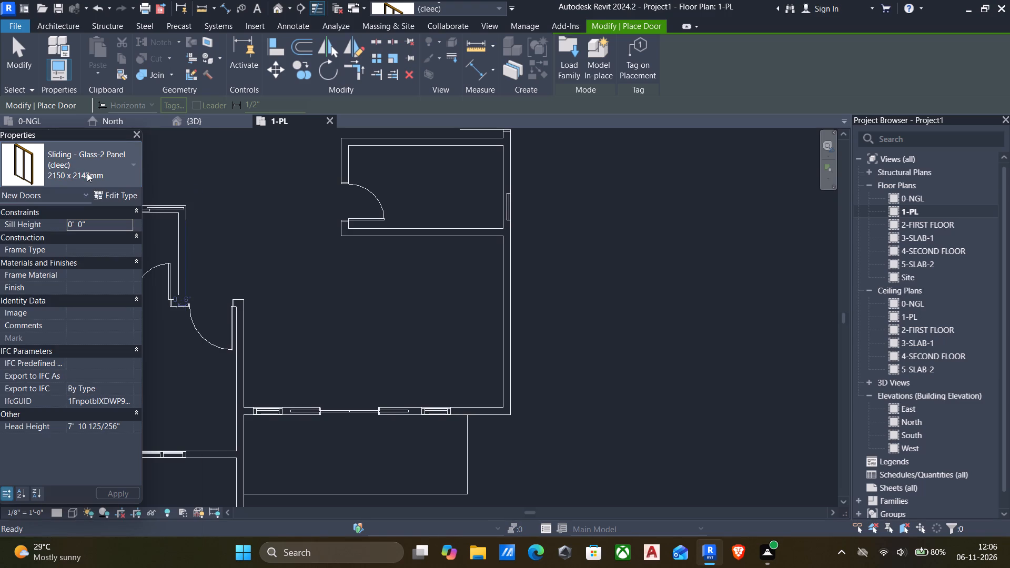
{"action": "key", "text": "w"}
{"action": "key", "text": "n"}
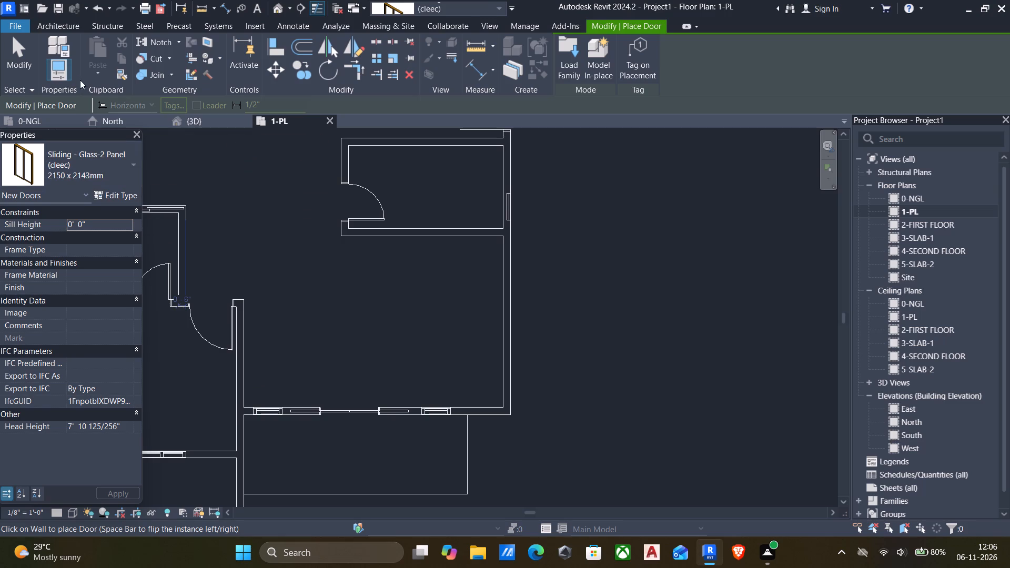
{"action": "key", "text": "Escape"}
Place a Yu_Window Casement 450x600 window in the front room's east exterior wall, about 3'-9" from the front wall.
{"action": "key", "text": "w"}
{"action": "key", "text": "n"}
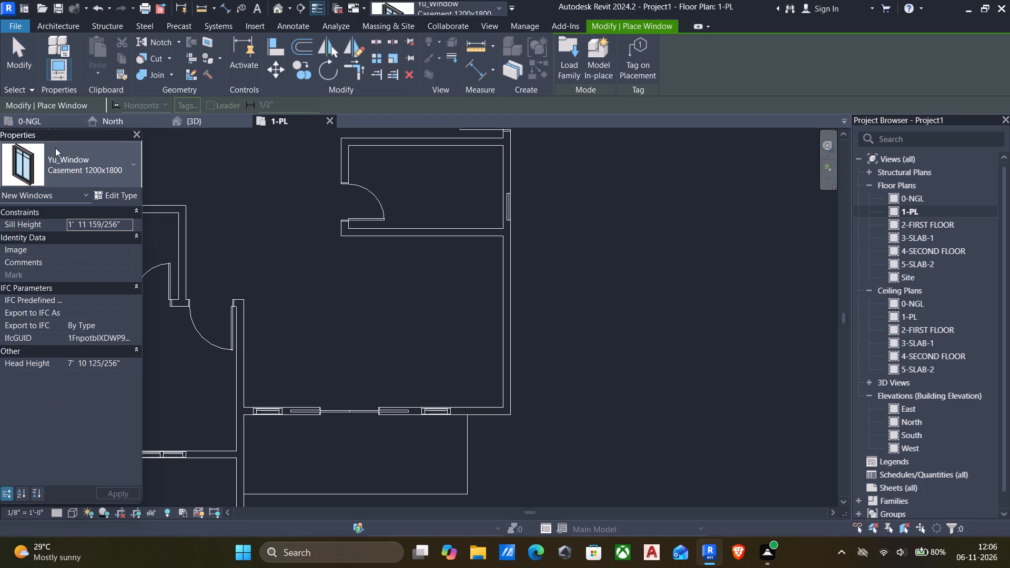
{"action": "left_click", "coordinate": [50, 166]}
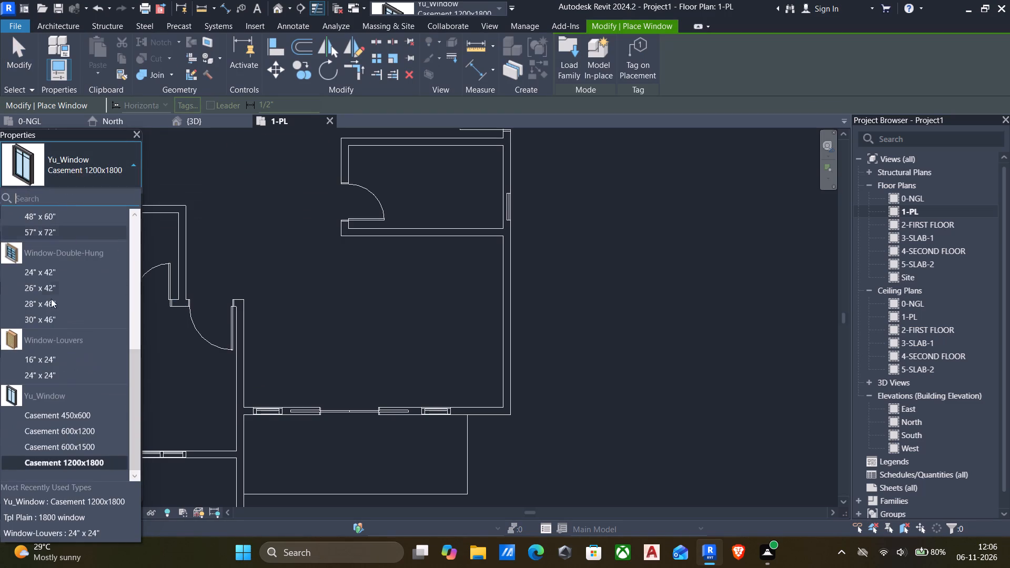
{"action": "scroll", "coordinate": [50, 399], "scroll_direction": "down", "scroll_amount": 4}
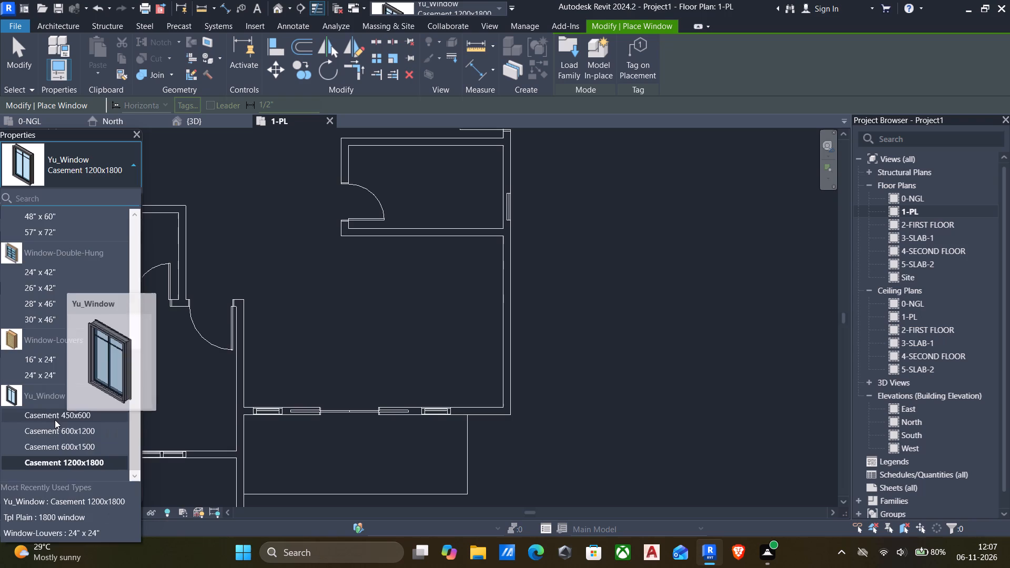
{"action": "left_click", "coordinate": [51, 418]}
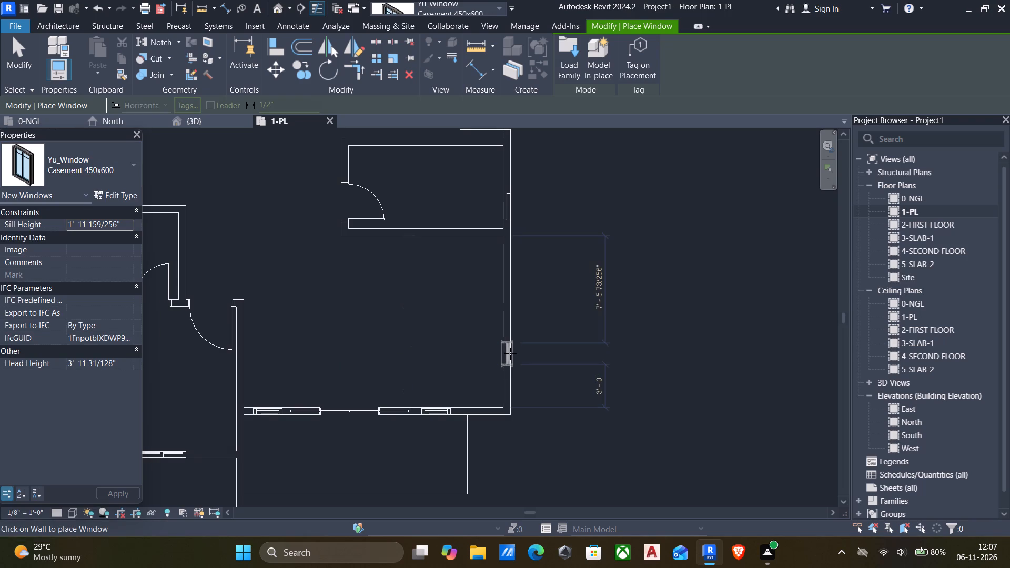
{"action": "scroll", "coordinate": [504, 353], "scroll_direction": "up", "scroll_amount": 4}
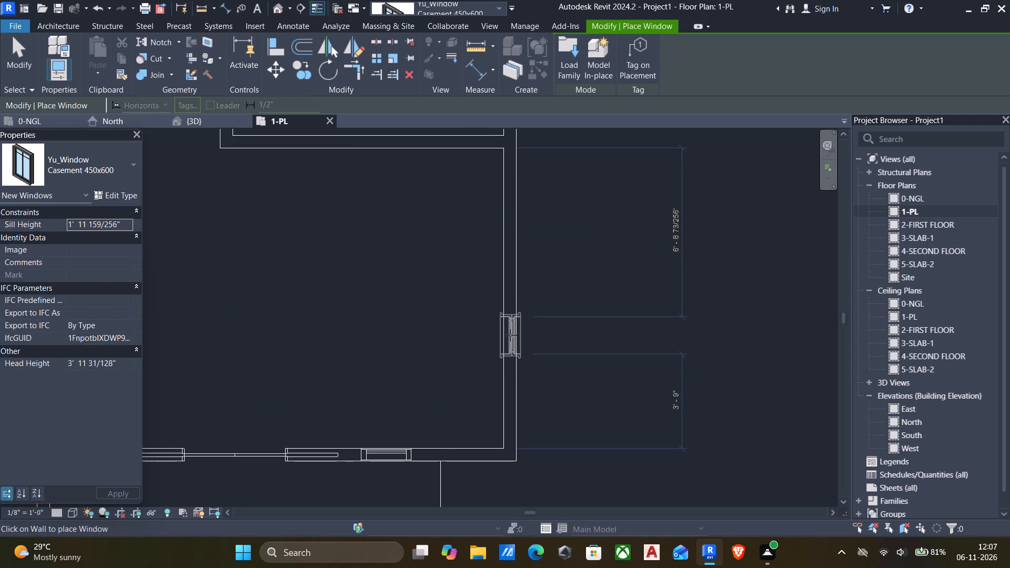
{"action": "left_click", "coordinate": [510, 335]}
Open the default 3D view and examine the casement window beside the louvered window on the east wall.
{"action": "left_click", "coordinate": [274, 13]}
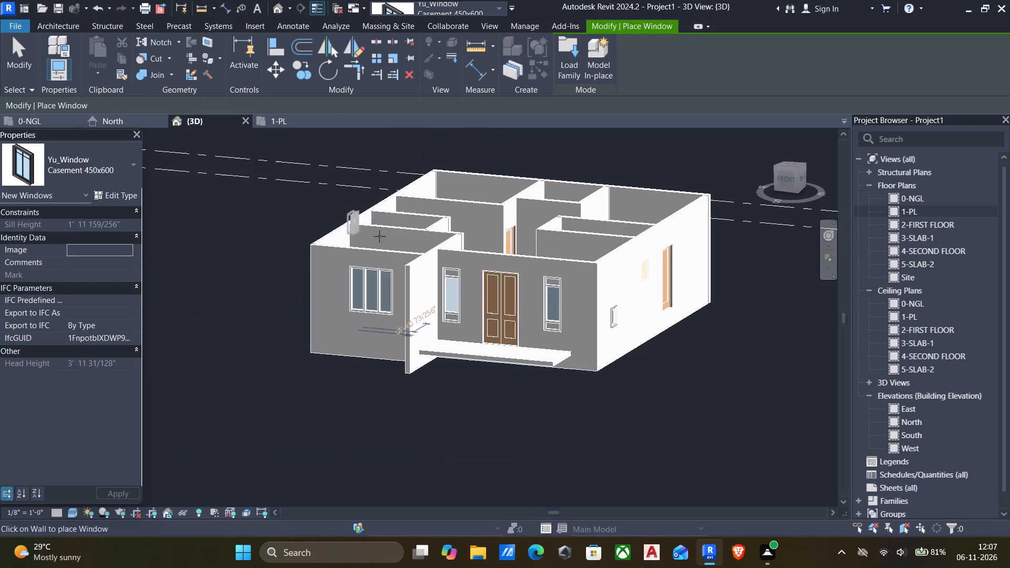
{"action": "key", "text": "Escape"}
{"action": "scroll", "coordinate": [502, 272], "scroll_direction": "down", "scroll_amount": 2}
{"action": "middle_click_drag", "start_coordinate": [503, 265], "coordinate": [427, 269], "text": "shift"}
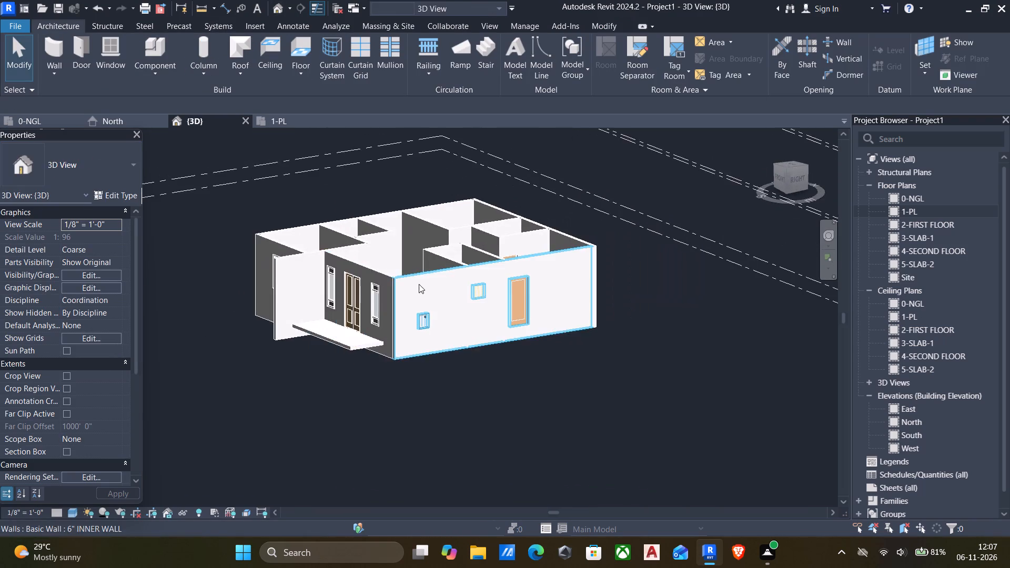
{"action": "scroll", "coordinate": [435, 300], "scroll_direction": "up", "scroll_amount": 12}
{"action": "scroll", "coordinate": [359, 341], "scroll_direction": "up", "scroll_amount": 1}
{"action": "scroll", "coordinate": [339, 277], "scroll_direction": "down", "scroll_amount": 4}
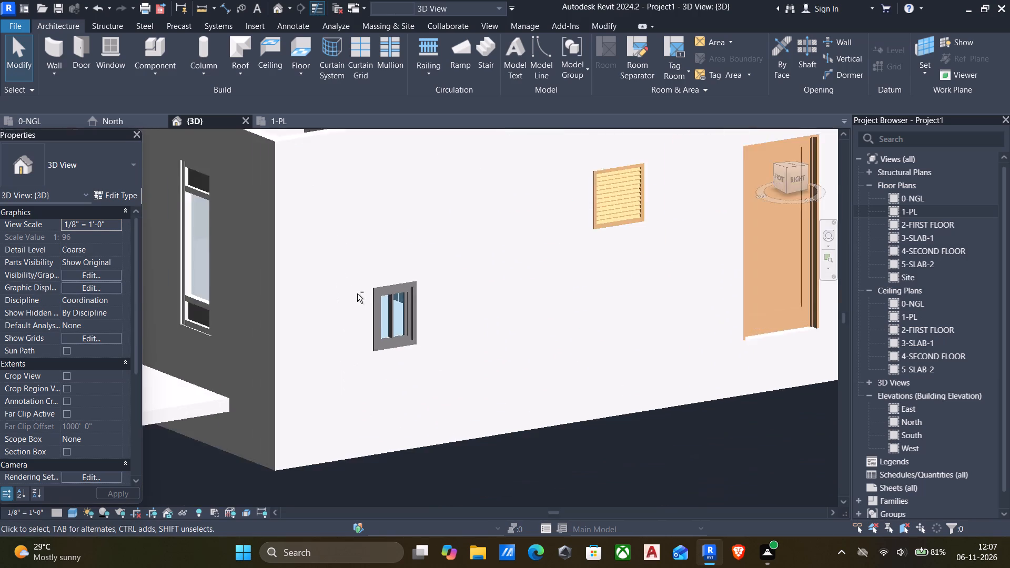
{"action": "middle_click_drag", "start_coordinate": [362, 294], "coordinate": [383, 284], "text": "shift"}
{"action": "scroll", "coordinate": [552, 268], "scroll_direction": "down", "scroll_amount": 3}
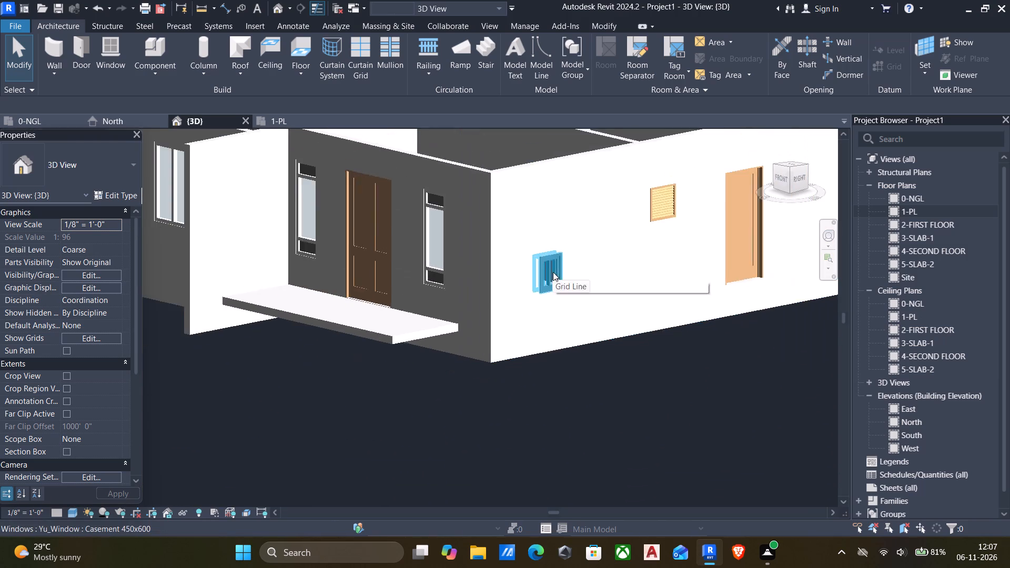
{"action": "middle_click_drag", "start_coordinate": [552, 274], "coordinate": [537, 274], "text": "shift"}
{"action": "scroll", "coordinate": [500, 281], "scroll_direction": "up", "scroll_amount": 4}
Delete the 24" x 24" Window-Louvers window from the east exterior wall.
{"action": "left_click", "coordinate": [649, 179]}
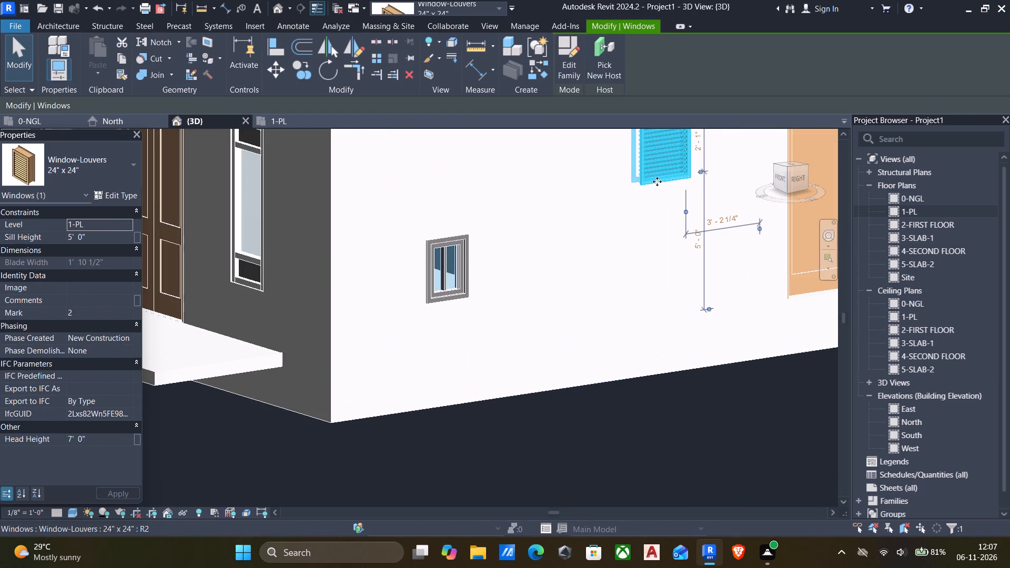
{"action": "scroll", "coordinate": [493, 268], "scroll_direction": "up", "scroll_amount": 6}
{"action": "scroll", "coordinate": [393, 282], "scroll_direction": "down", "scroll_amount": 2}
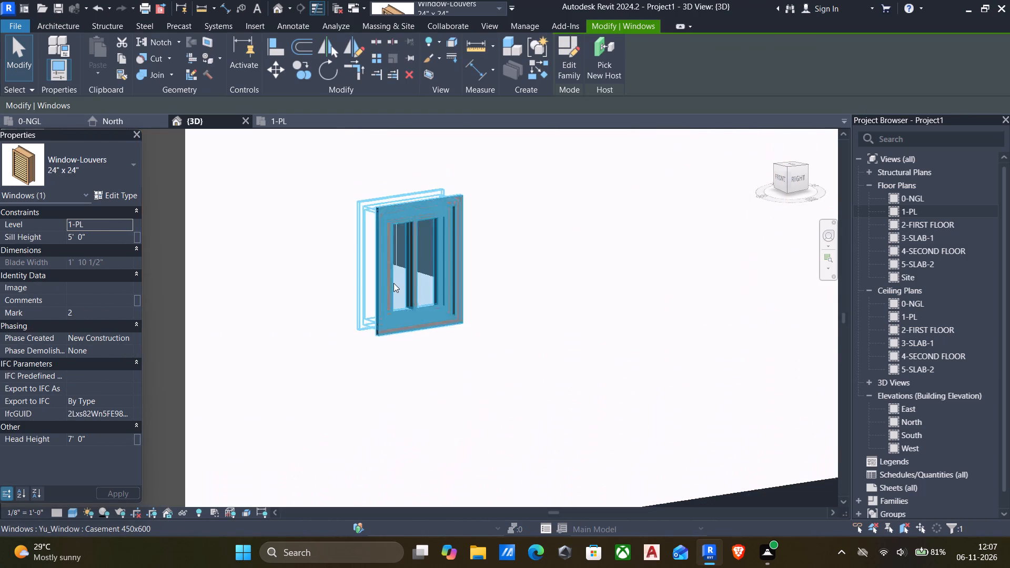
{"action": "scroll", "coordinate": [393, 283], "scroll_direction": "down", "scroll_amount": 5}
{"action": "key", "text": "Delete"}
Set the Yu_Window Casement 450x600 type's height and width both to 2'.
{"action": "left_click", "coordinate": [397, 276]}
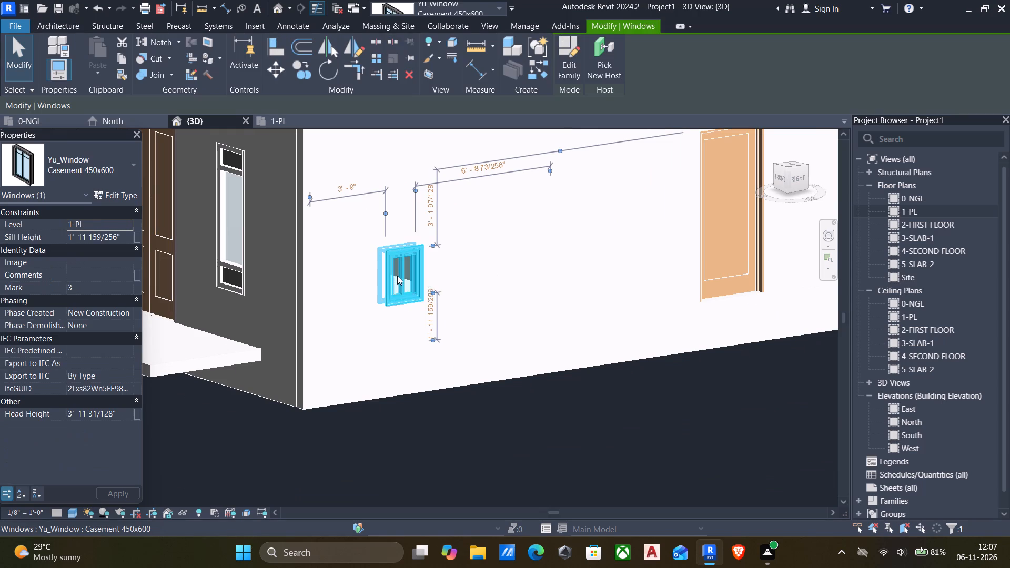
{"action": "left_click", "coordinate": [113, 198]}
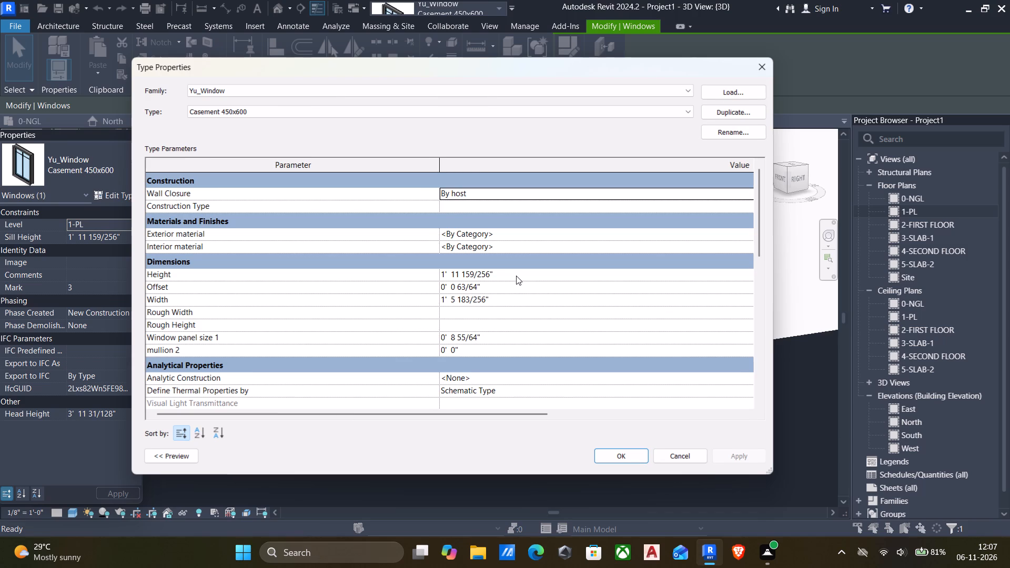
{"action": "left_click", "coordinate": [516, 276]}
{"action": "type", "text": "2'"}
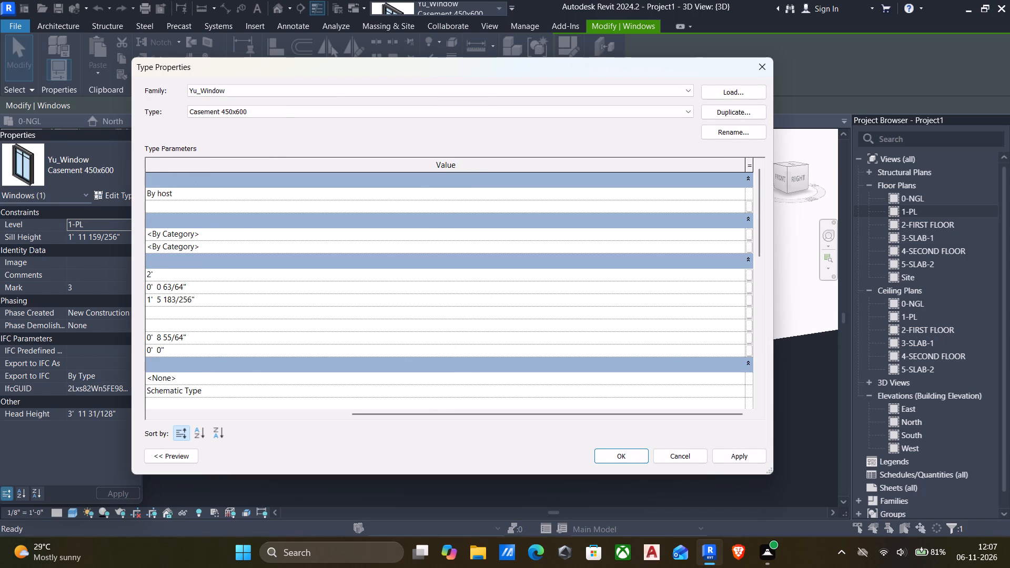
{"action": "key", "text": "Return"}
{"action": "key", "text": "Return"}
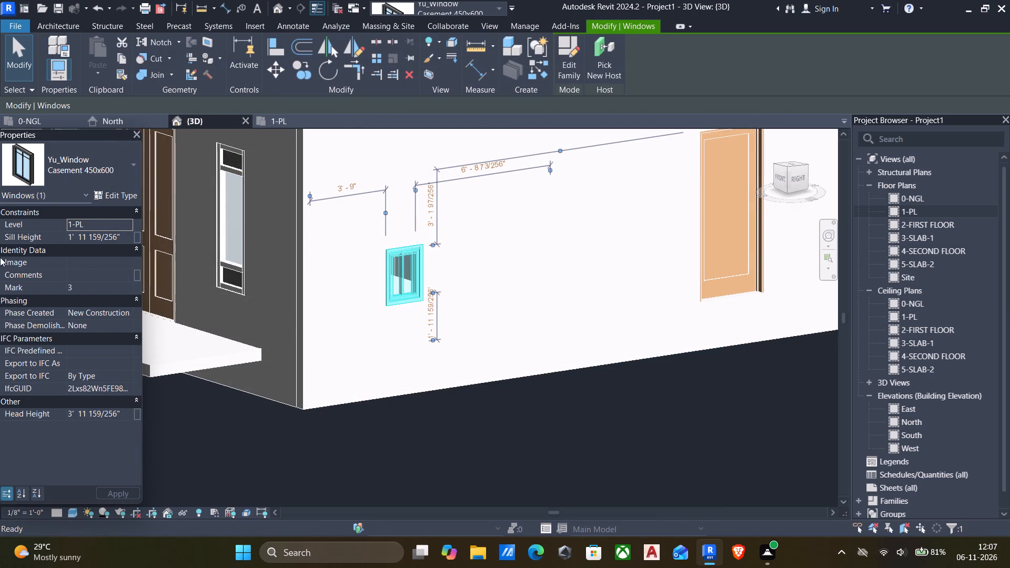
{"action": "left_click", "coordinate": [109, 199]}
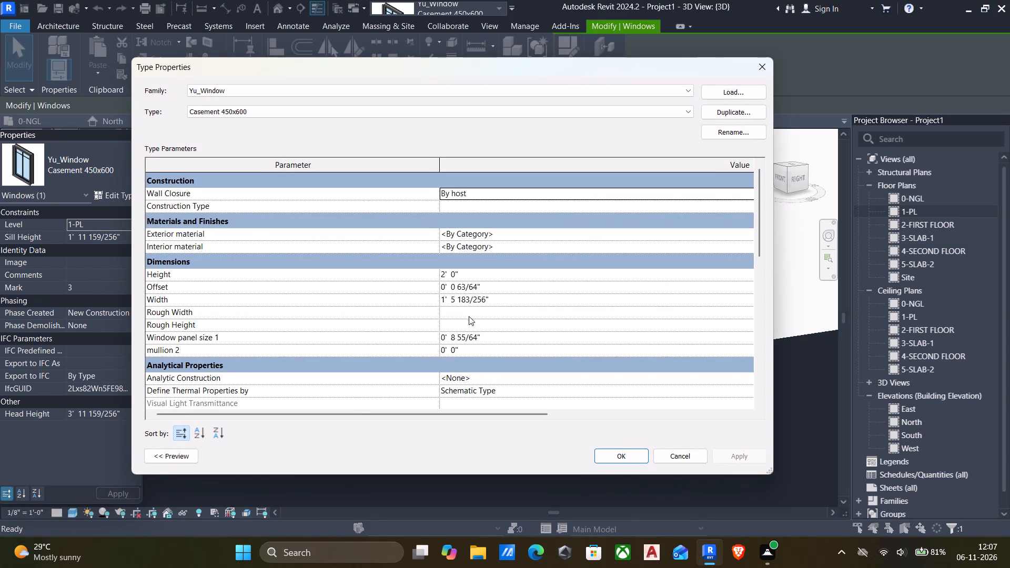
{"action": "left_click", "coordinate": [521, 301]}
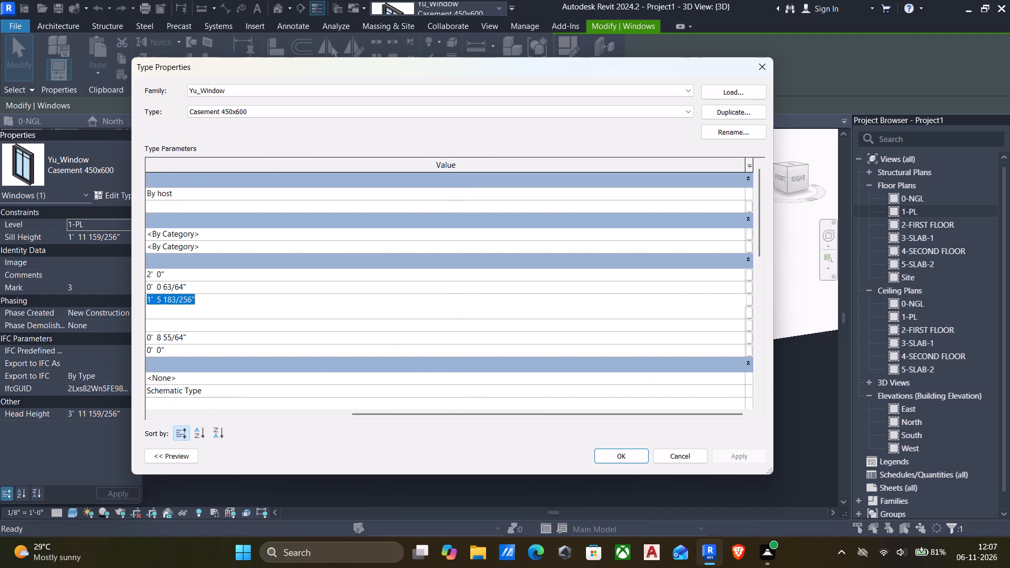
{"action": "key", "text": "2"}
{"action": "key", "text": "apostrophe"}
{"action": "left_click", "coordinate": [752, 457]}
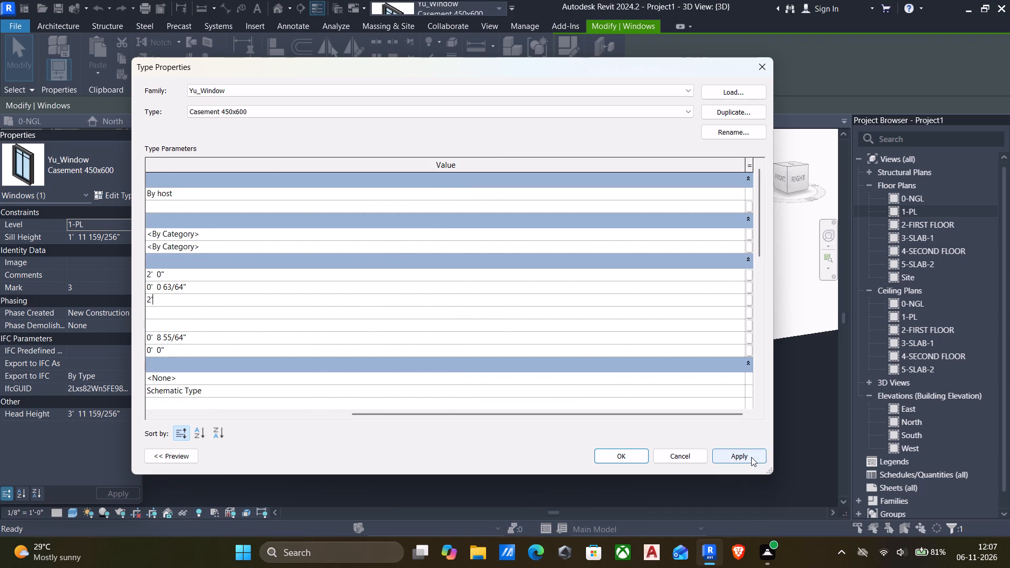
{"action": "left_click", "coordinate": [604, 457]}
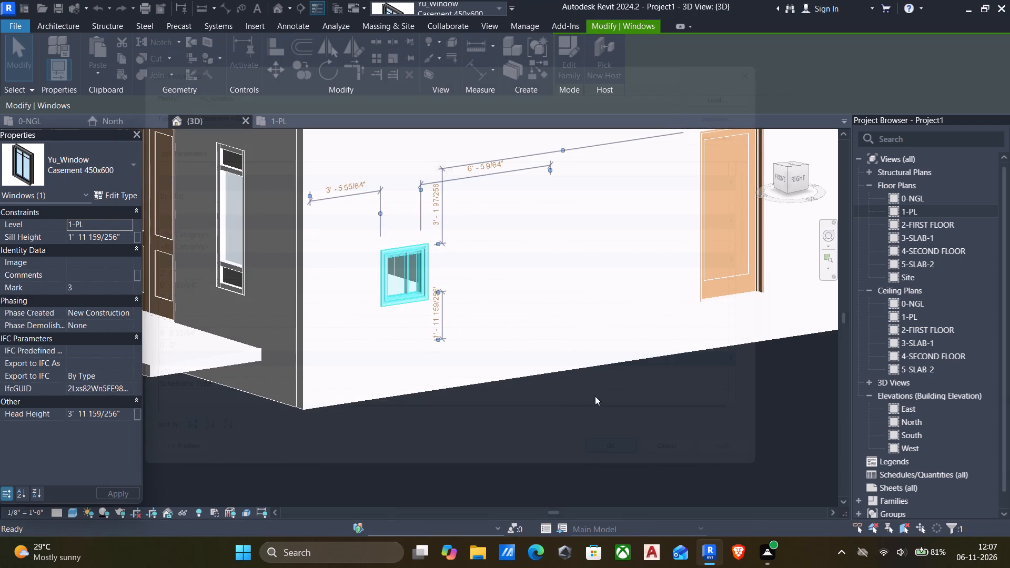
{"action": "left_click_drag", "start_coordinate": [591, 421], "coordinate": [581, 404]}
In the 1-PL plan, place a matching casement window centred in the small east room's exterior wall, 1'-10 1/2" from each side wall.
{"action": "scroll", "coordinate": [411, 276], "scroll_direction": "up", "scroll_amount": 5}
{"action": "scroll", "coordinate": [417, 278], "scroll_direction": "down", "scroll_amount": 4}
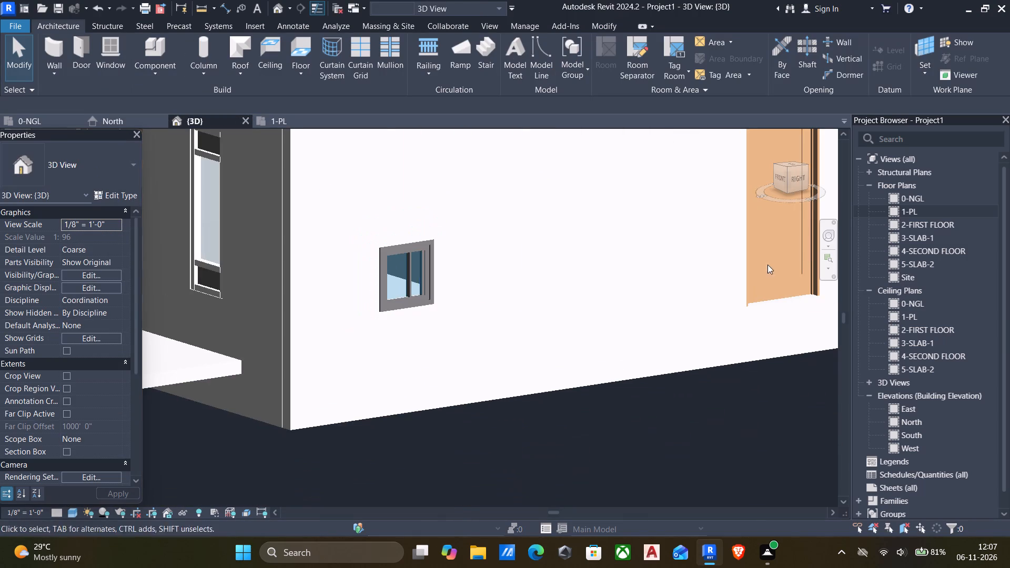
{"action": "double_click", "coordinate": [893, 211]}
{"action": "scroll", "coordinate": [540, 287], "scroll_direction": "down", "scroll_amount": 3}
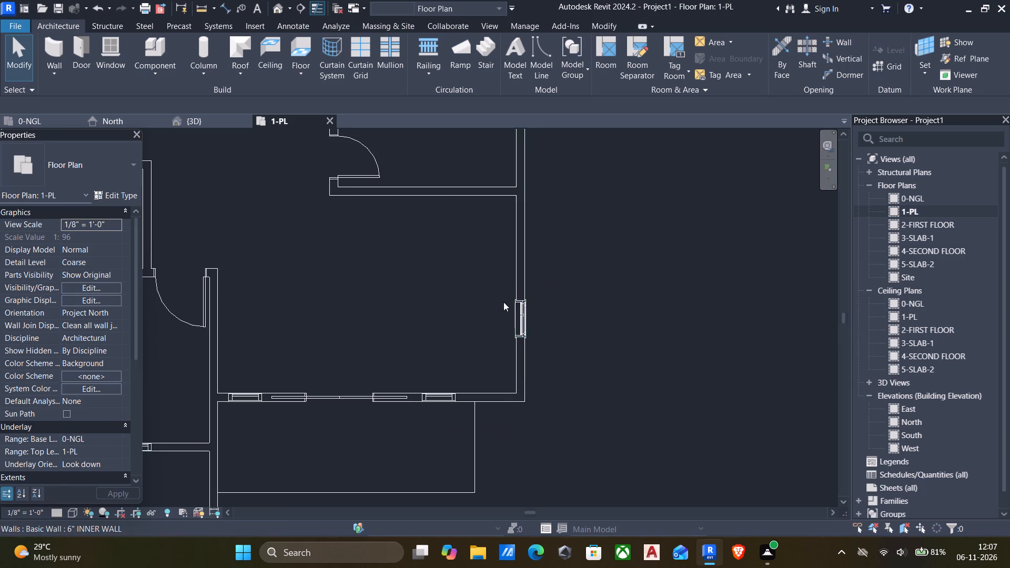
{"action": "scroll", "coordinate": [503, 303], "scroll_direction": "down", "scroll_amount": 3}
{"action": "left_click", "coordinate": [521, 312]}
{"action": "key", "text": "c"}
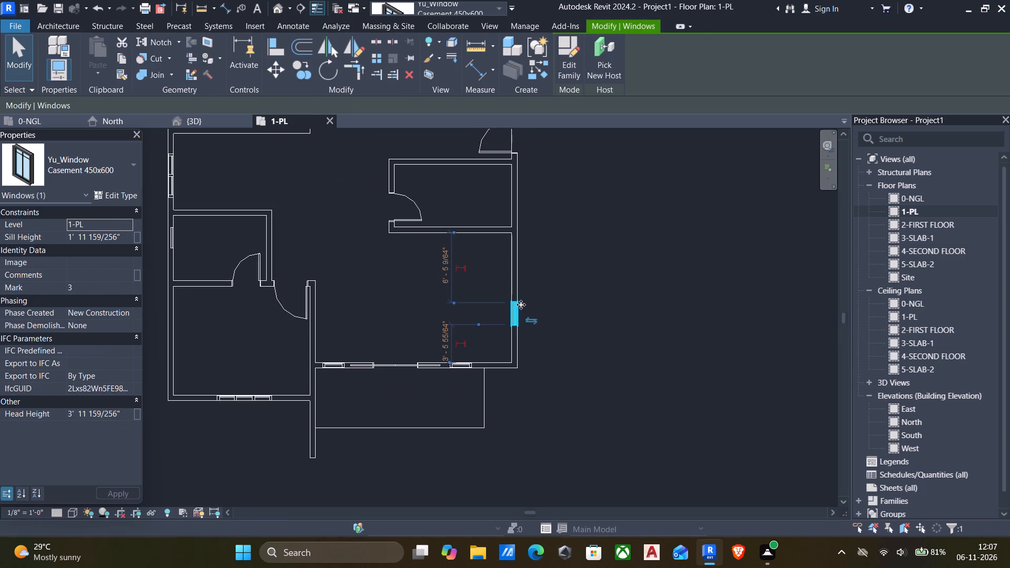
{"action": "key", "text": "s"}
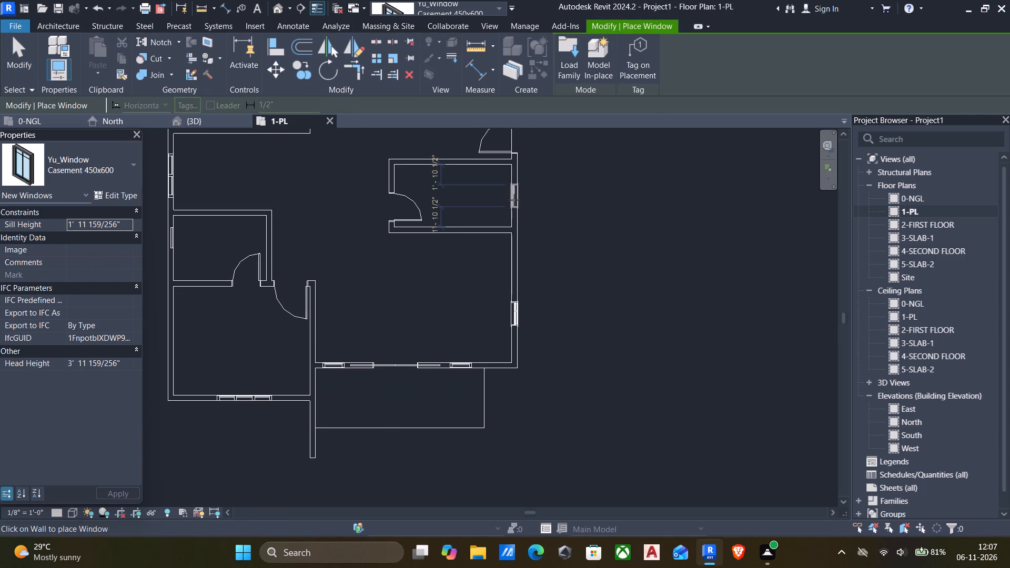
{"action": "left_click", "coordinate": [514, 200]}
{"action": "key", "text": "Escape"}
{"action": "key", "text": "Escape"}
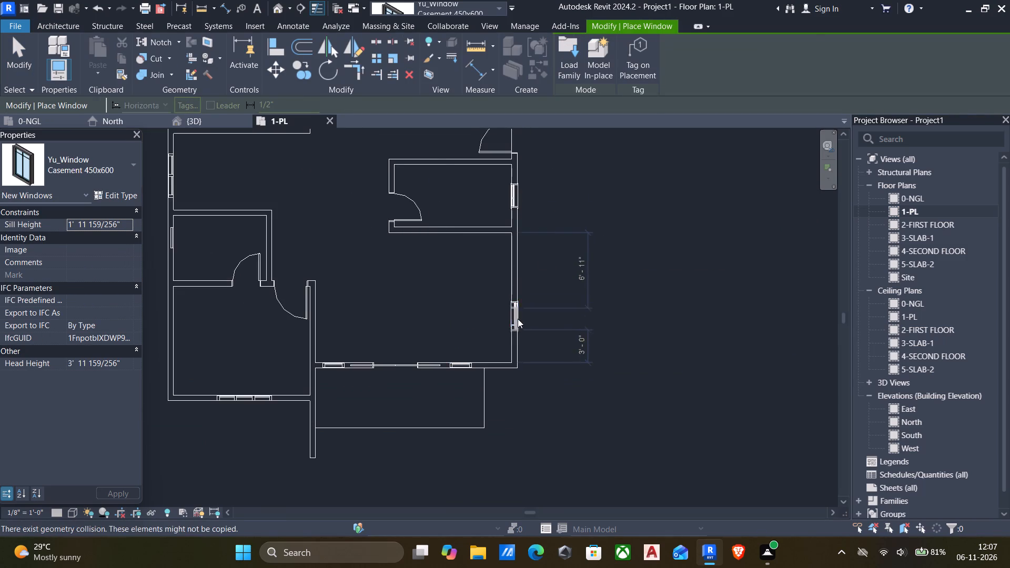
Delete the casement window from the front room's east exterior wall.
{"action": "left_click", "coordinate": [513, 319]}
{"action": "key", "text": "Delete"}
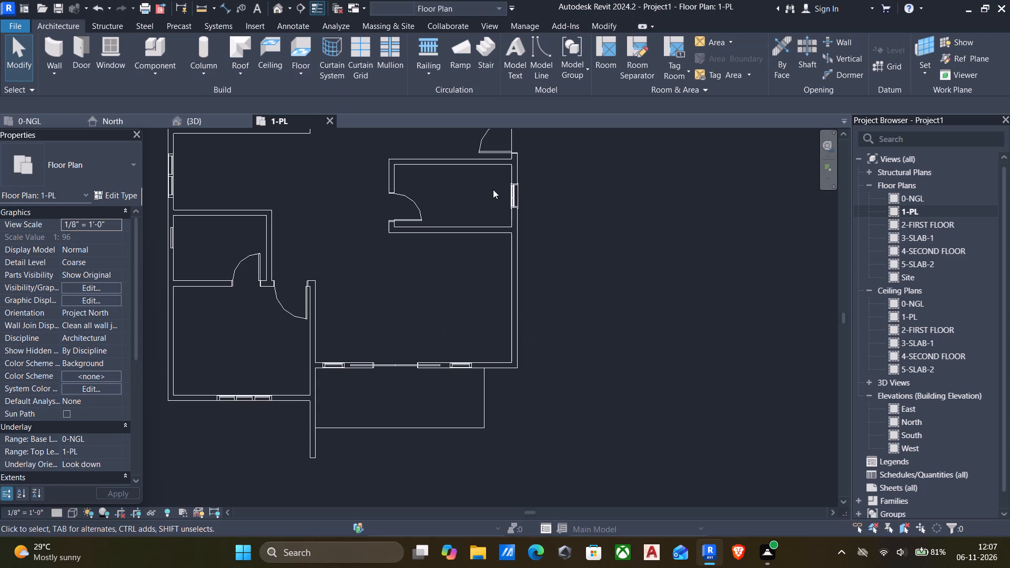
Set the sill height of the small east room's casement window to 5'.
{"action": "left_click", "coordinate": [518, 197]}
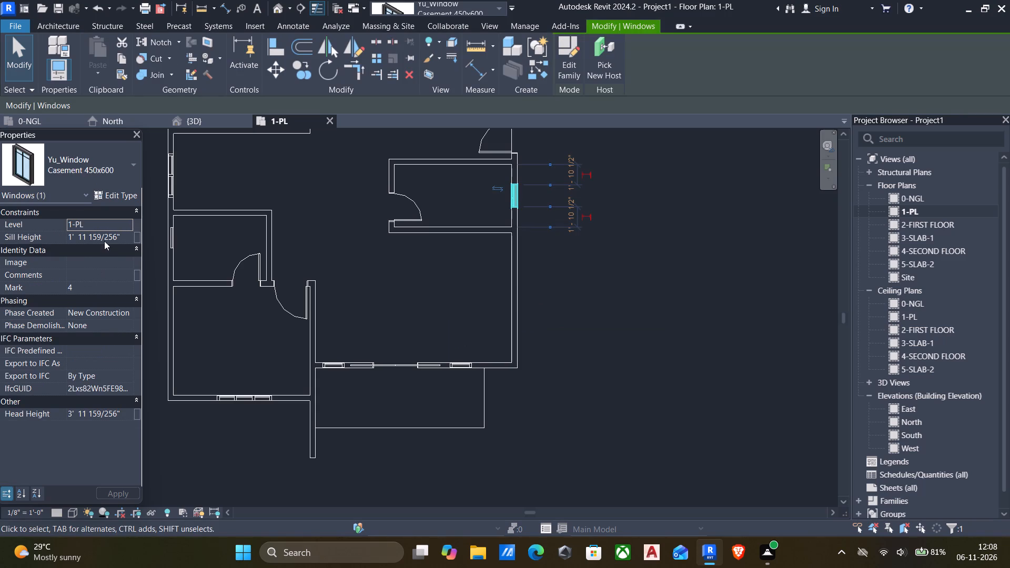
{"action": "left_click", "coordinate": [129, 239]}
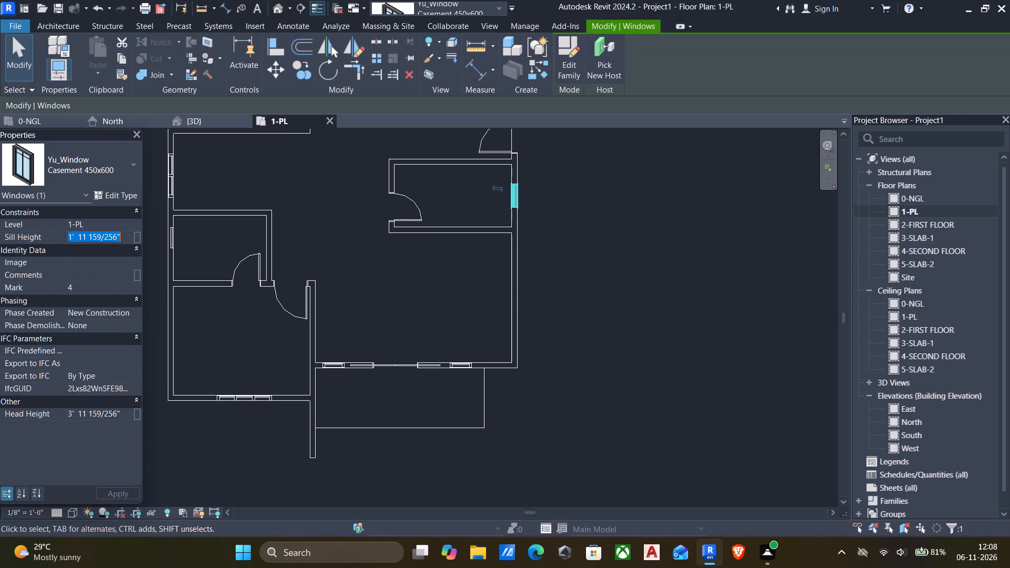
{"action": "type", "text": "5'"}
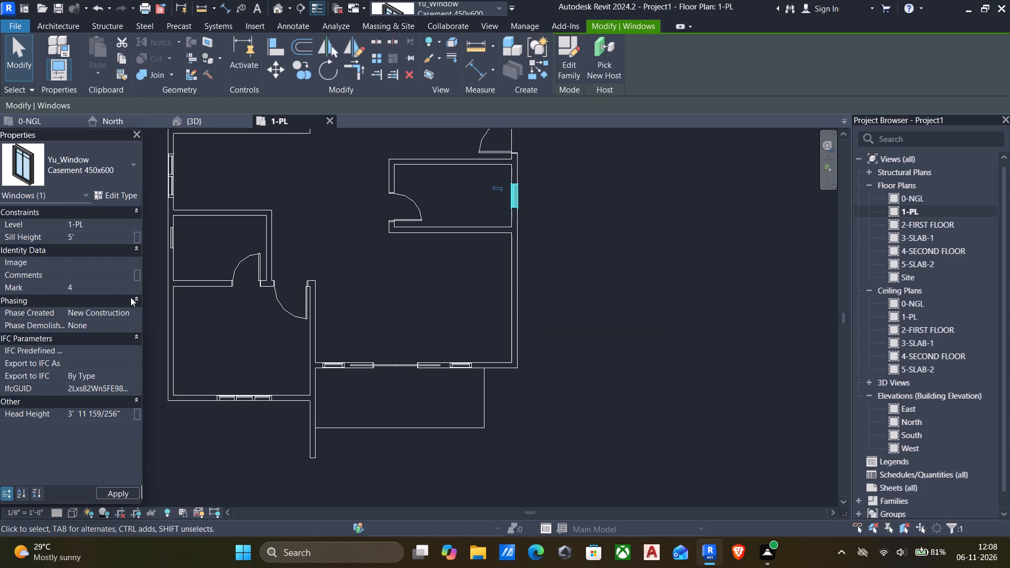
{"action": "scroll", "coordinate": [746, 310], "scroll_direction": "down", "scroll_amount": 2}
{"action": "left_click", "coordinate": [671, 322]}
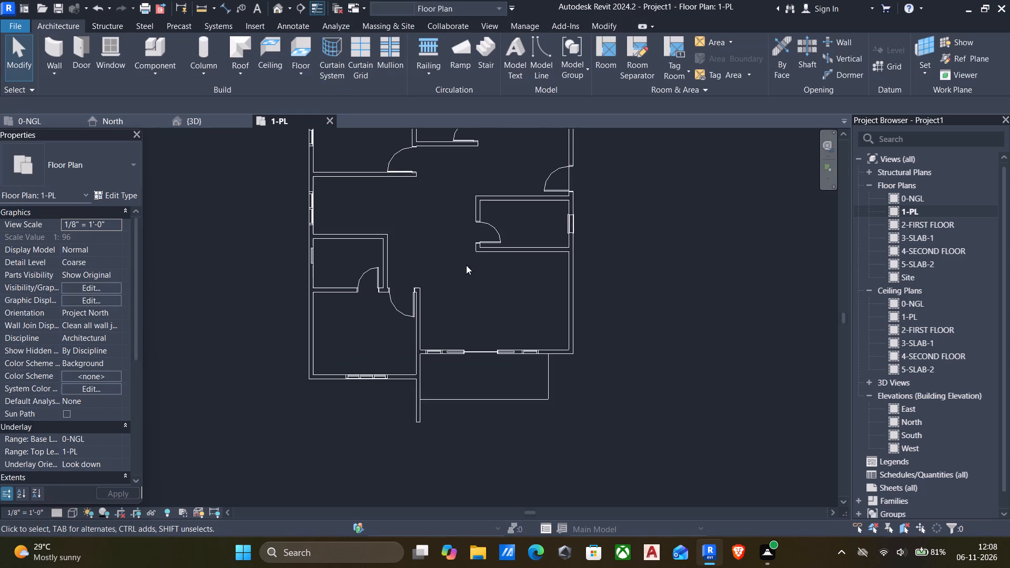
Delete the 24" x 24" Window-Louvers window from the small west room's exterior wall.
{"action": "scroll", "coordinate": [299, 262], "scroll_direction": "up", "scroll_amount": 4}
{"action": "left_click", "coordinate": [323, 259]}
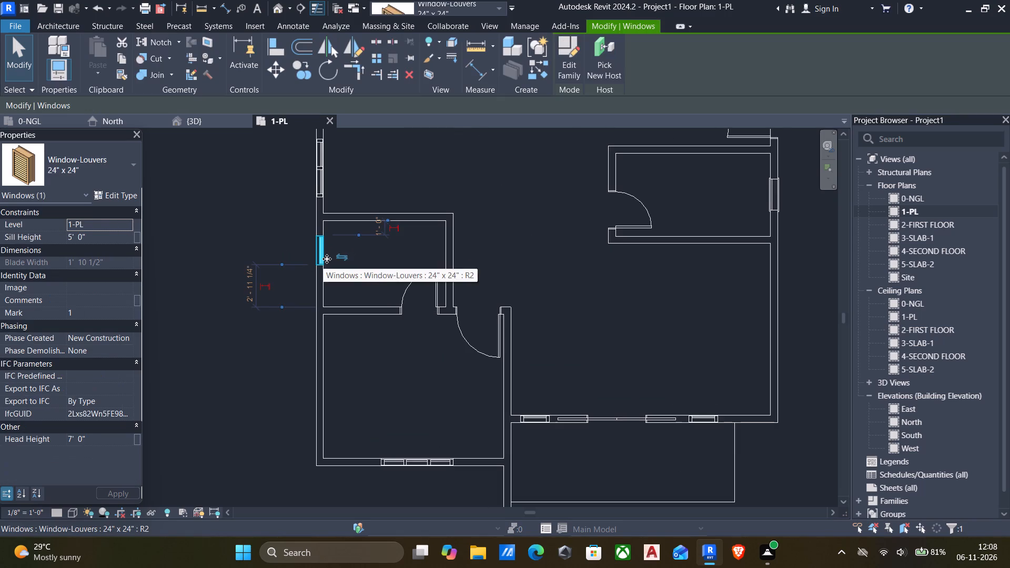
{"action": "key", "text": "Delete"}
Place a matching Casement 450x600 window in the small west room's exterior wall, 1'-0" from its rear wall.
{"action": "scroll", "coordinate": [637, 217], "scroll_direction": "down", "scroll_amount": 2}
{"action": "left_click", "coordinate": [741, 207]}
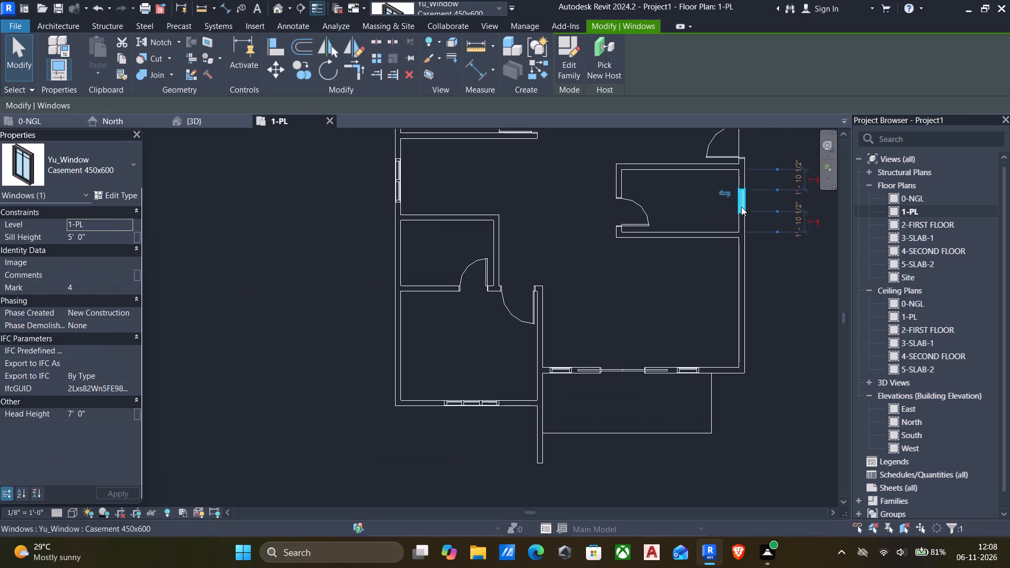
{"action": "type", "text": "cs"}
{"action": "scroll", "coordinate": [404, 256], "scroll_direction": "up", "scroll_amount": 2}
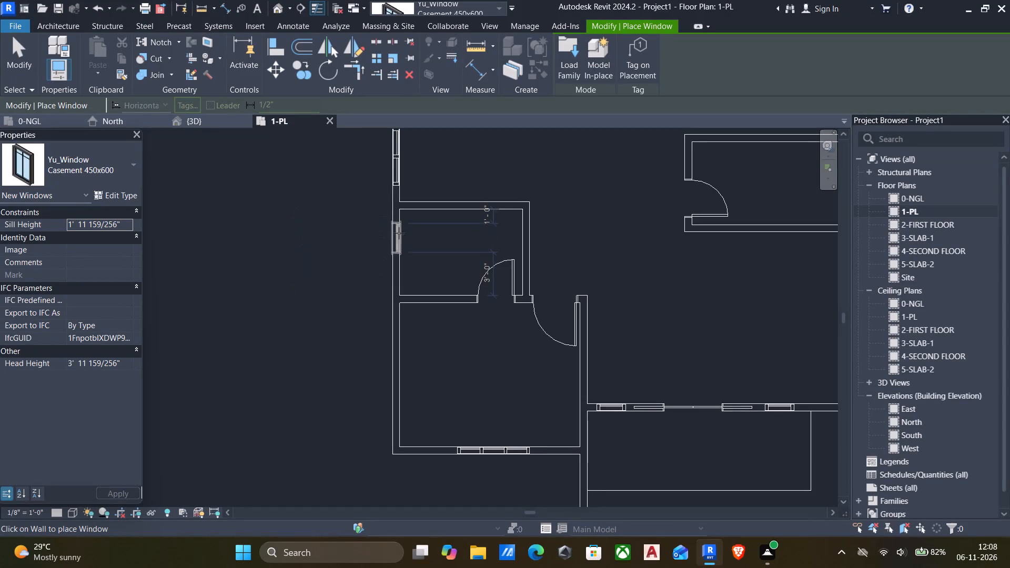
{"action": "left_click", "coordinate": [395, 239]}
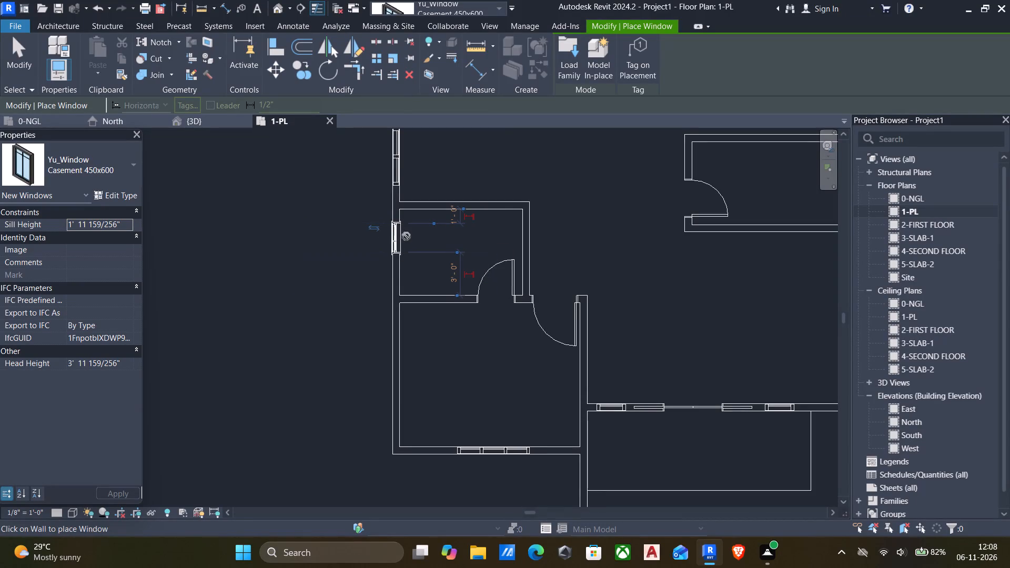
{"action": "key", "text": "Escape"}
{"action": "key", "text": "Escape"}
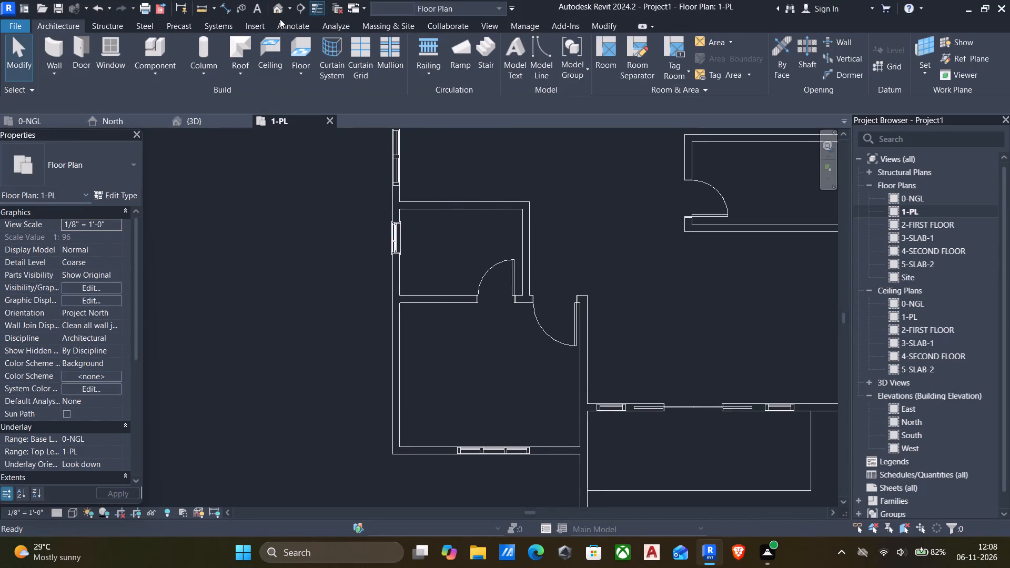
In the default 3D view, set the sill height of the new west wall casement window to 5'.
{"action": "left_click", "coordinate": [277, 14]}
{"action": "scroll", "coordinate": [366, 269], "scroll_direction": "down", "scroll_amount": 6}
{"action": "middle_click_drag", "start_coordinate": [440, 275], "coordinate": [390, 290], "text": "shift"}
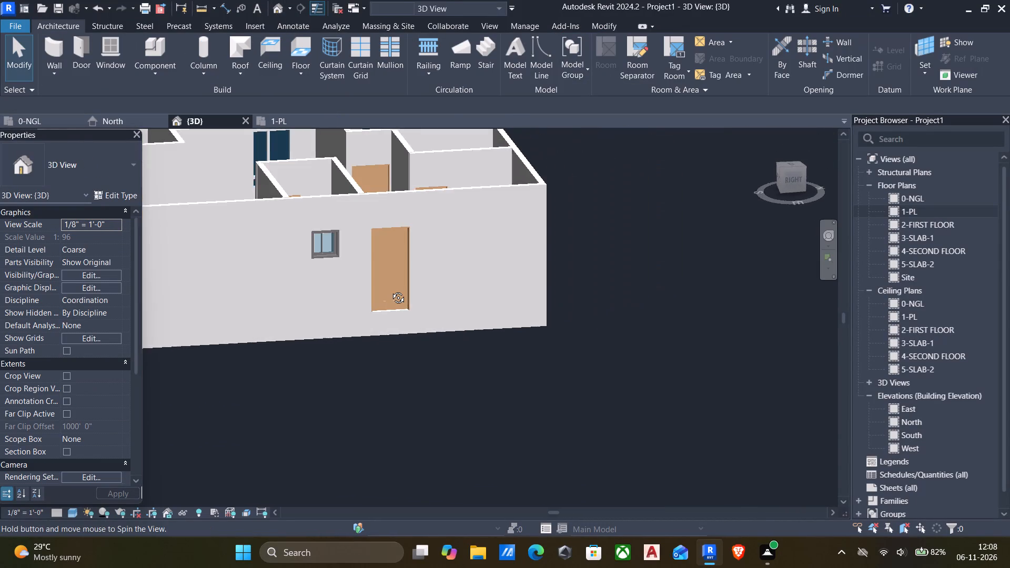
{"action": "middle_click_drag", "start_coordinate": [390, 290], "coordinate": [592, 310], "text": "shift"}
{"action": "scroll", "coordinate": [592, 310], "scroll_direction": "down", "scroll_amount": 5}
{"action": "middle_click_drag", "start_coordinate": [416, 281], "coordinate": [492, 287], "text": "shift"}
{"action": "scroll", "coordinate": [564, 260], "scroll_direction": "up", "scroll_amount": 3}
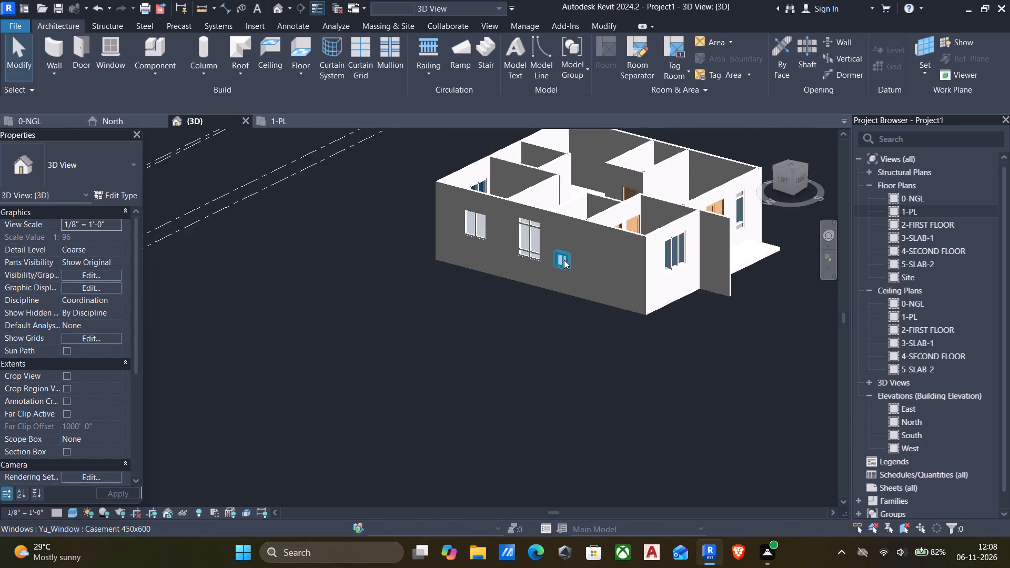
{"action": "scroll", "coordinate": [564, 260], "scroll_direction": "up", "scroll_amount": 2}
{"action": "left_click", "coordinate": [564, 260]}
{"action": "left_click", "coordinate": [119, 235]}
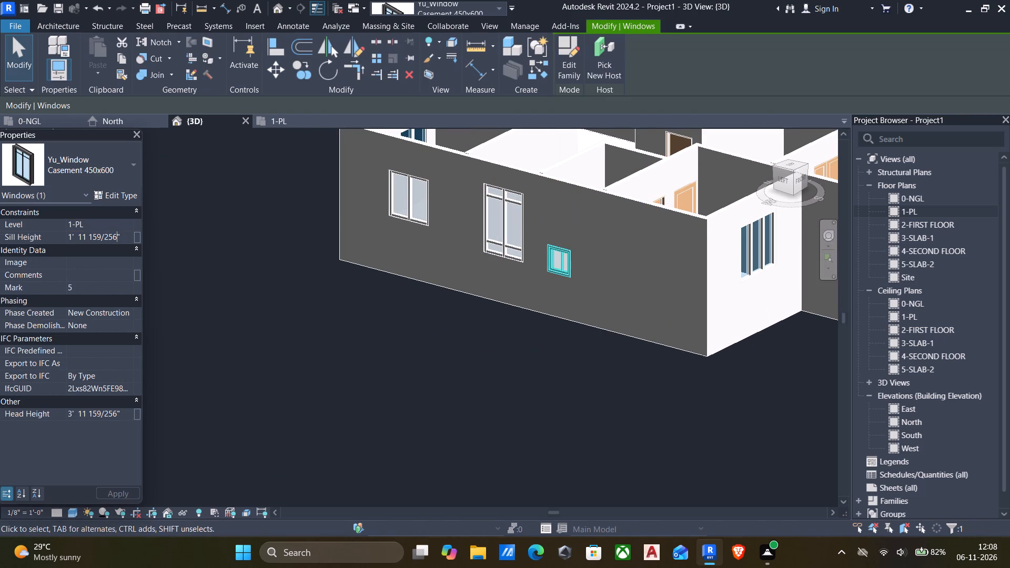
{"action": "left_click_drag", "start_coordinate": [119, 235], "coordinate": [0, 226]}
{"action": "type", "text": "5'"}
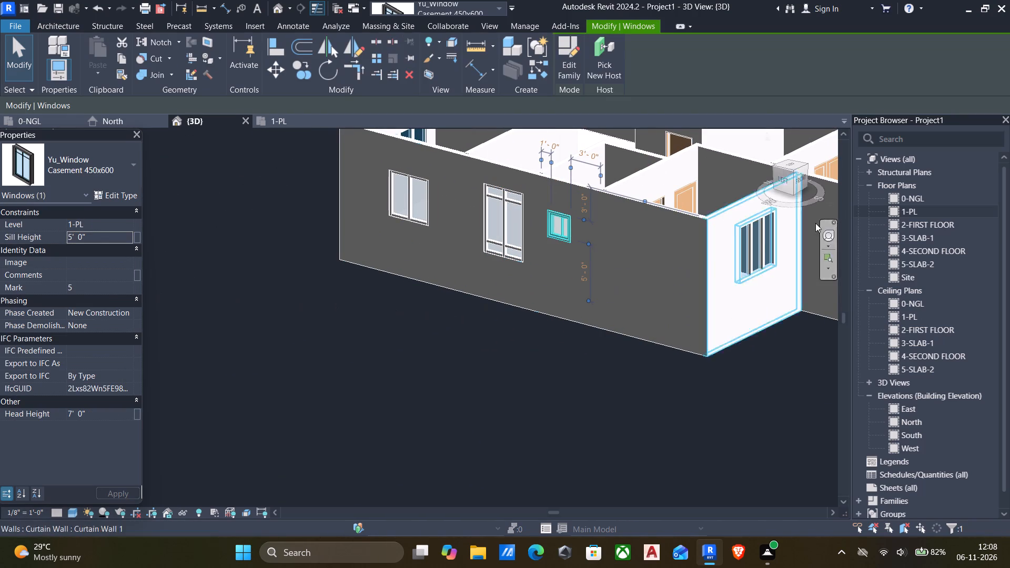
{"action": "left_click", "coordinate": [379, 356]}
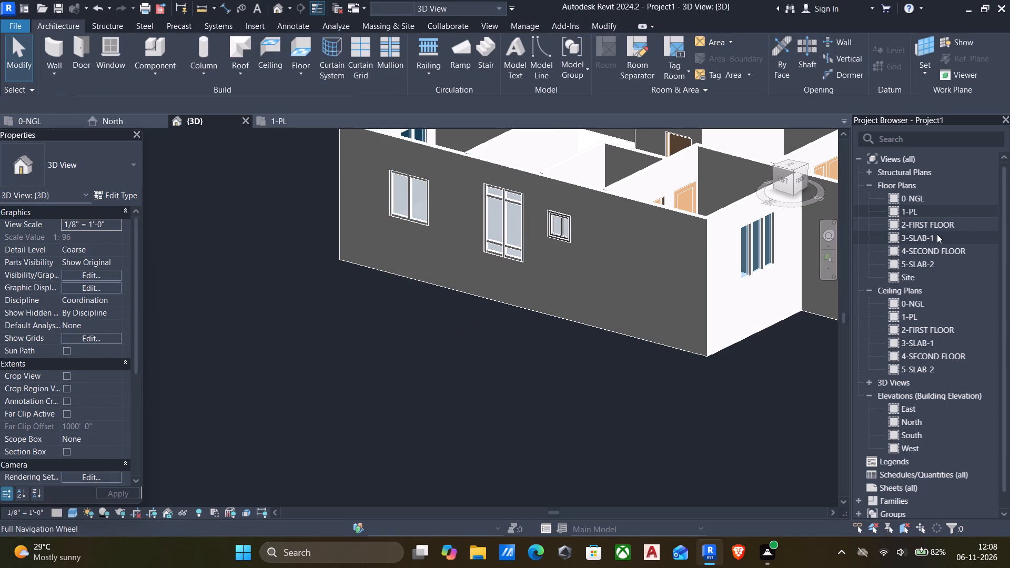
In the 1-PL floor plan, start placing a Yu_Window Casement 600x1500 window and set its type width to 3'.
{"action": "double_click", "coordinate": [893, 213]}
{"action": "scroll", "coordinate": [487, 273], "scroll_direction": "down", "scroll_amount": 3}
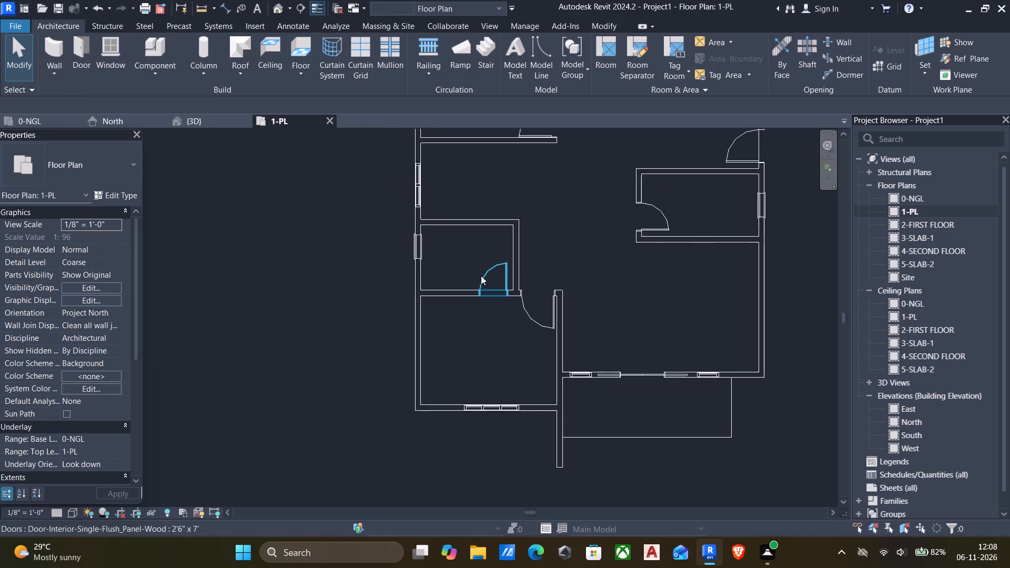
{"action": "middle_click_drag", "start_coordinate": [549, 276], "coordinate": [504, 284]}
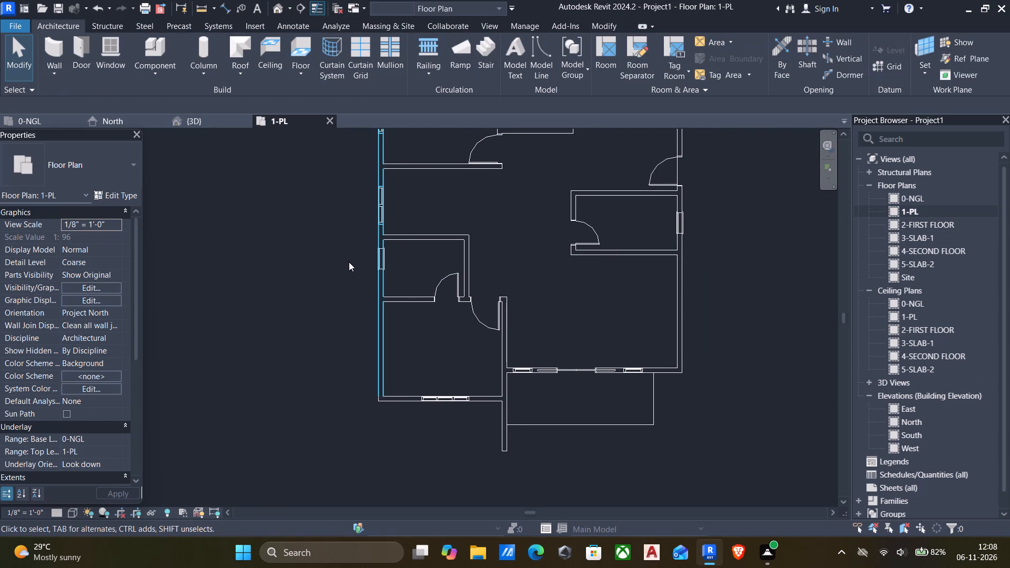
{"action": "scroll", "coordinate": [351, 263], "scroll_direction": "up", "scroll_amount": 4}
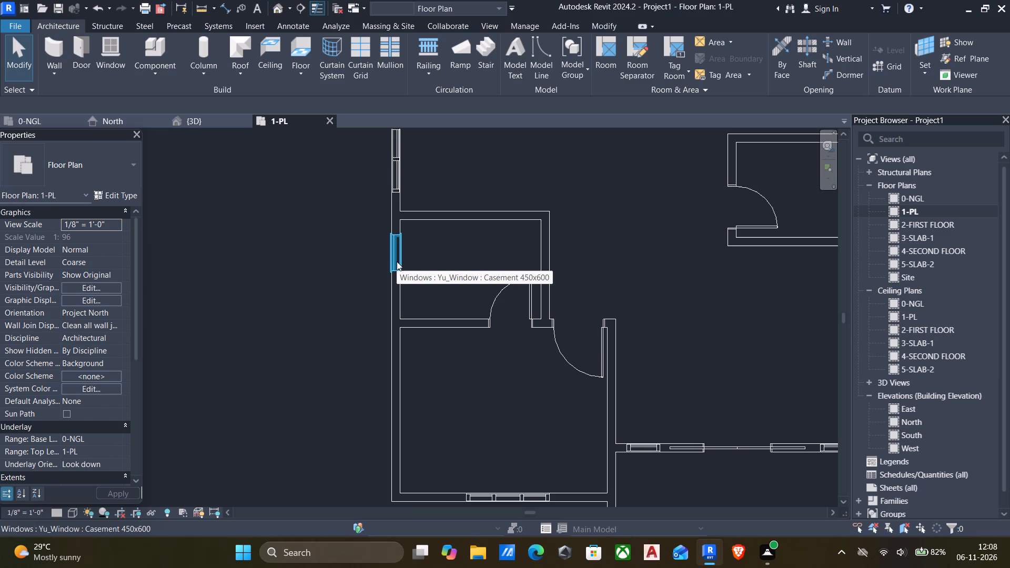
{"action": "type", "text": "wn"}
{"action": "left_click", "coordinate": [72, 167]}
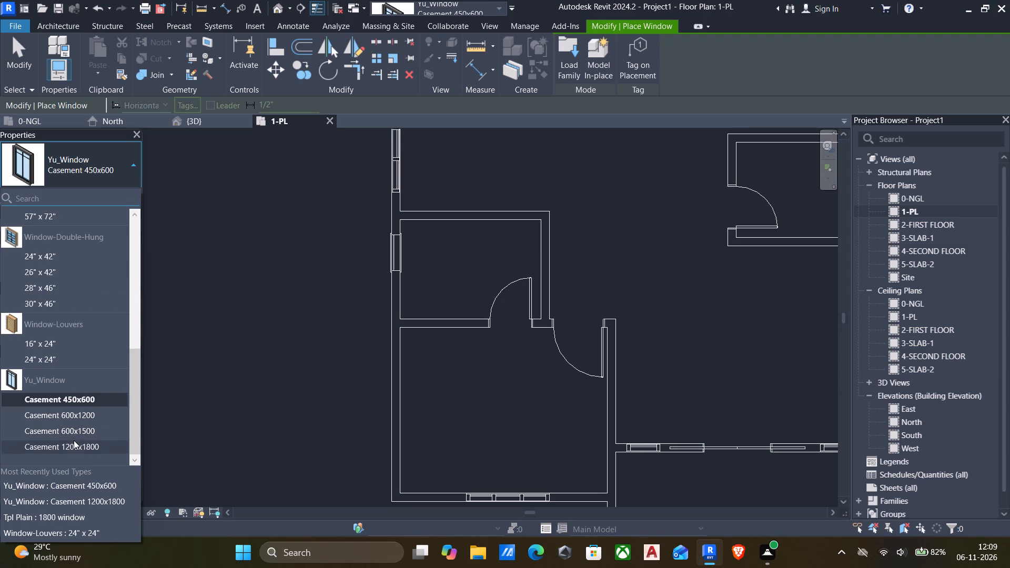
{"action": "left_click", "coordinate": [68, 433]}
{"action": "scroll", "coordinate": [161, 425], "scroll_direction": "down", "scroll_amount": 3}
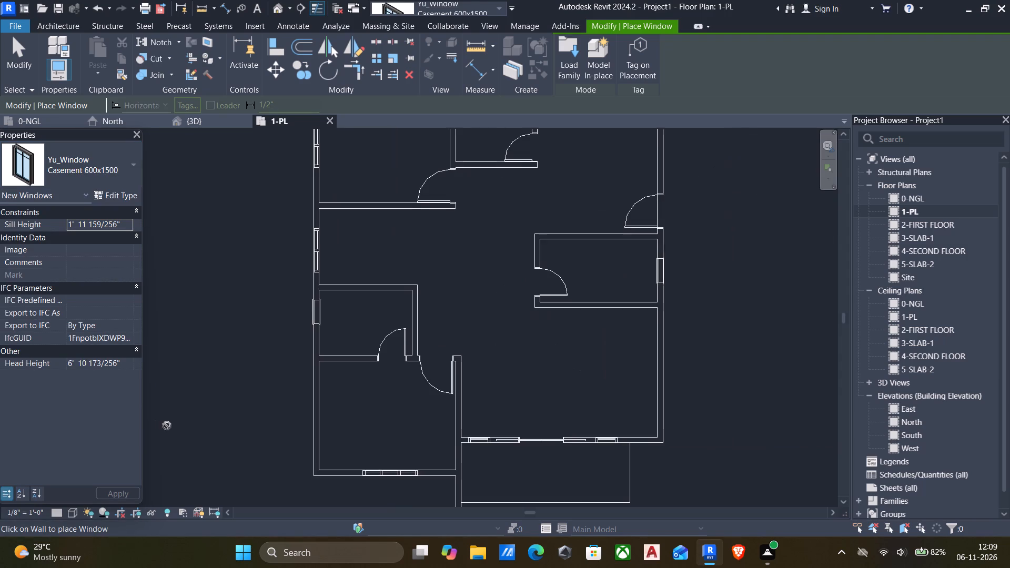
{"action": "left_click", "coordinate": [122, 194]}
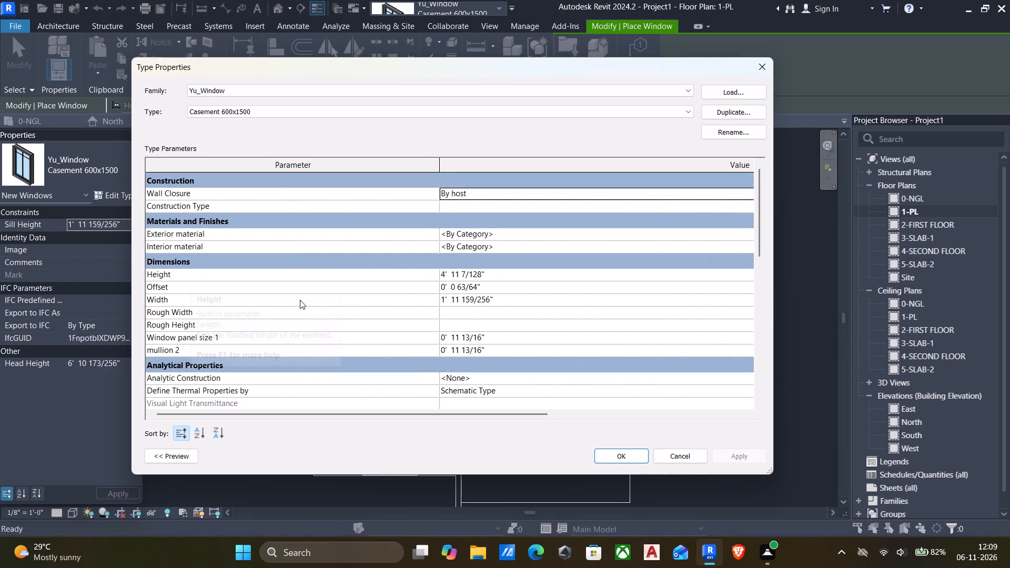
{"action": "left_click", "coordinate": [511, 302]}
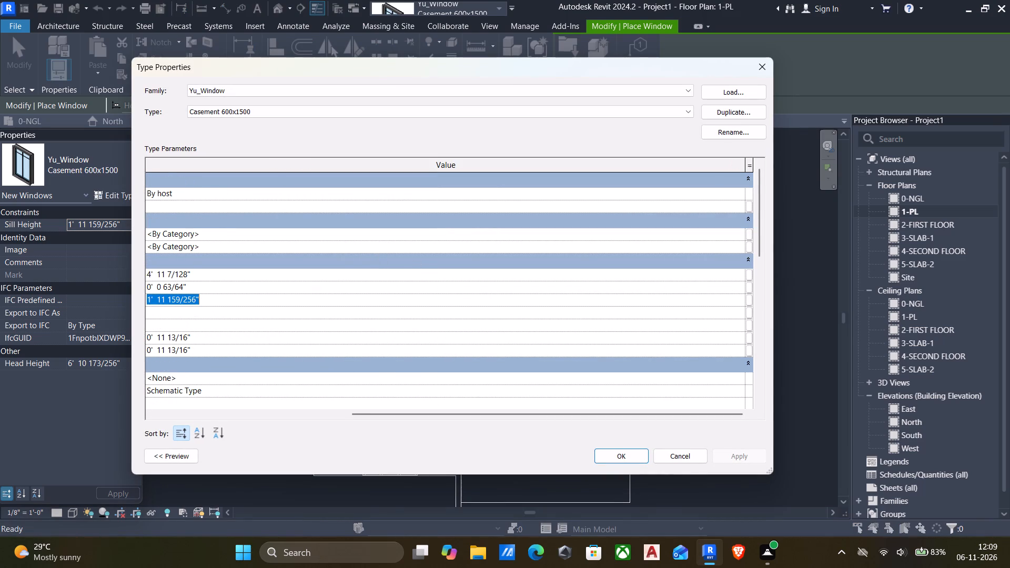
{"action": "type", "text": "3'"}
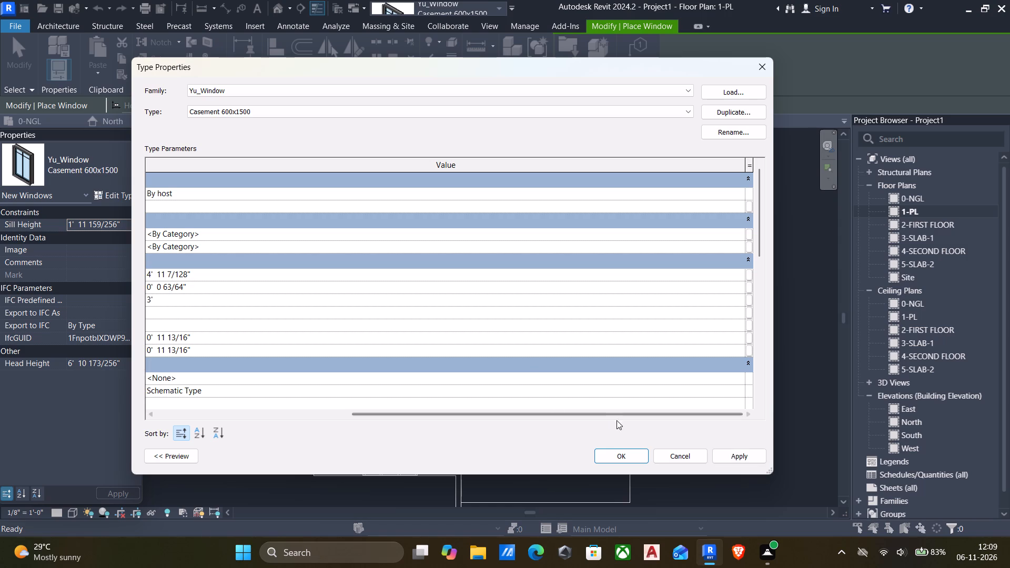
{"action": "left_click", "coordinate": [728, 451]}
{"action": "left_click", "coordinate": [635, 451]}
Place a Casement 600x1500 window in the small rear room's exterior wall, 1'-0" from the room's west partition.
{"action": "scroll", "coordinate": [593, 351], "scroll_direction": "down", "scroll_amount": 4}
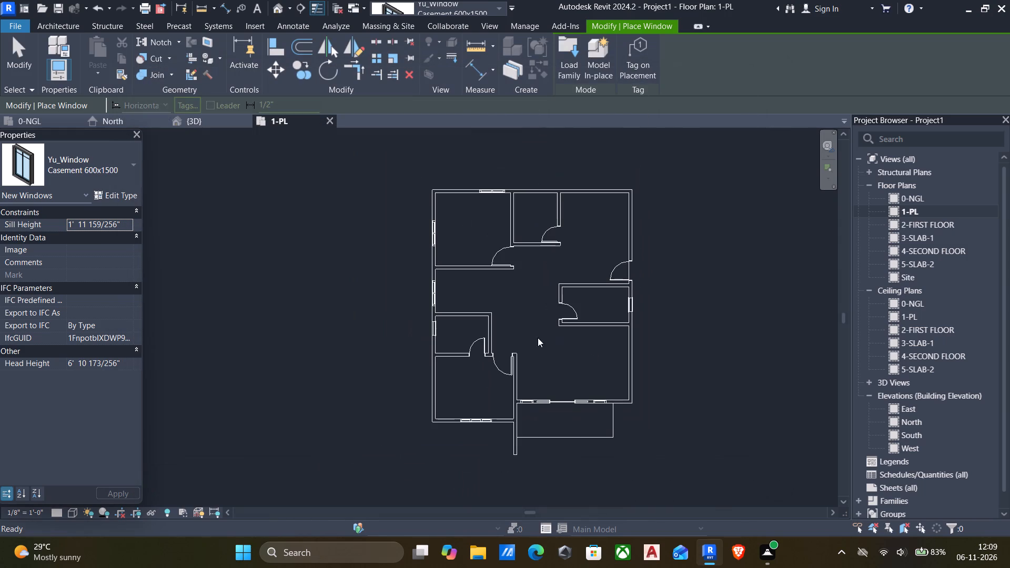
{"action": "left_click", "coordinate": [84, 171]}
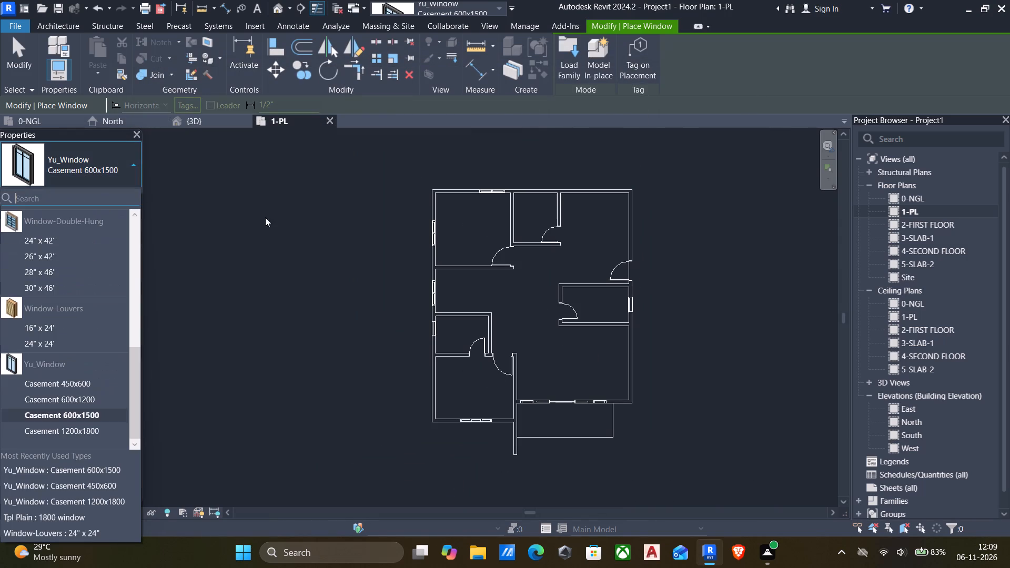
{"action": "left_click", "coordinate": [90, 415]}
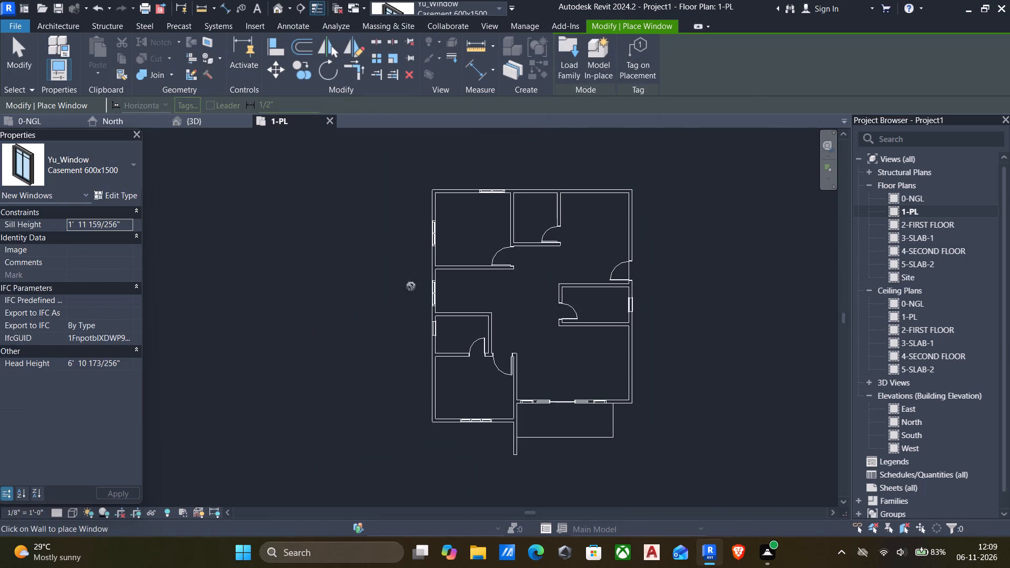
{"action": "scroll", "coordinate": [532, 202], "scroll_direction": "up", "scroll_amount": 5}
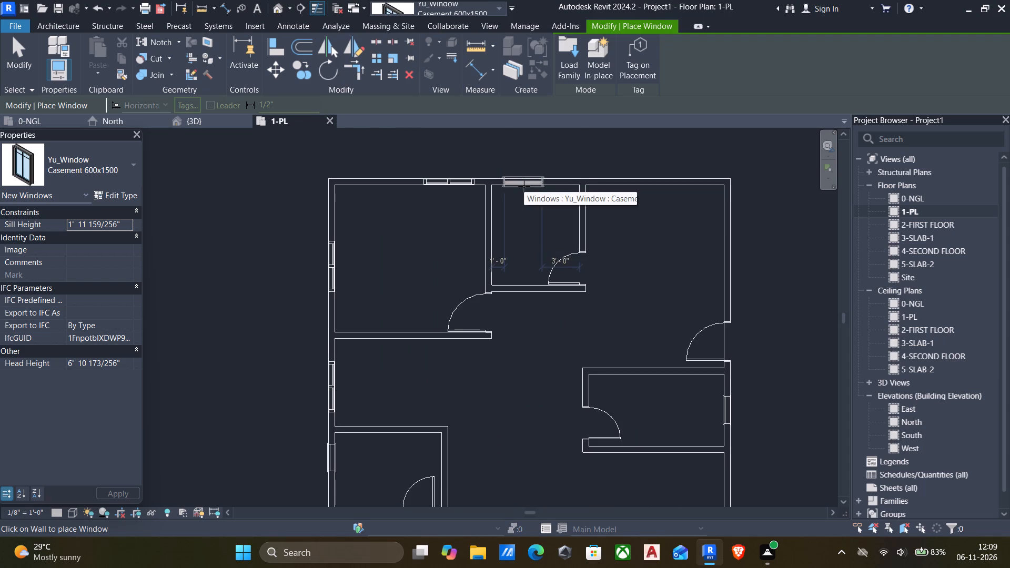
{"action": "left_click", "coordinate": [524, 186]}
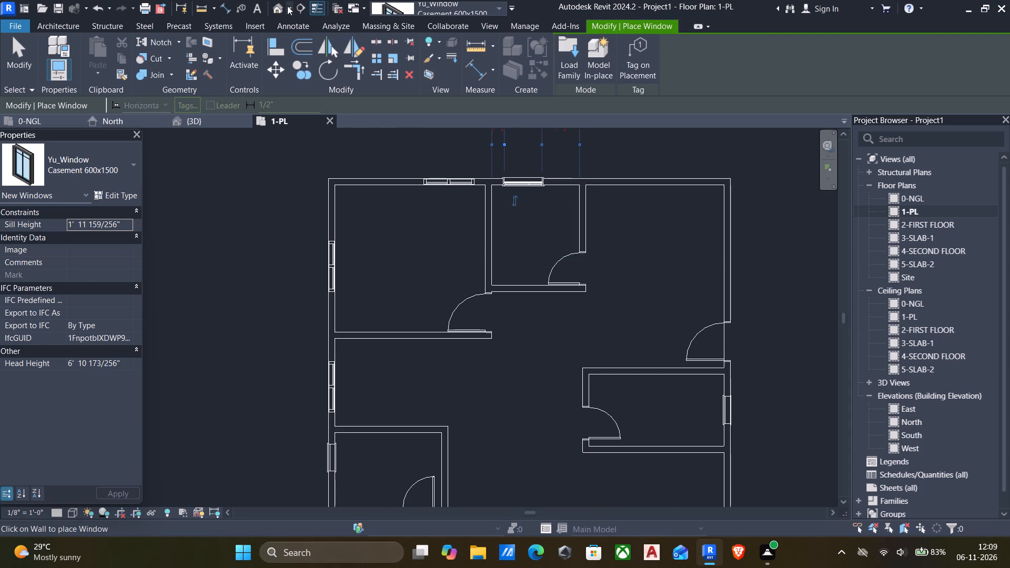
In the default 3D view, set the type height of the rear wall's Casement 600x1500 window to 3'.
{"action": "left_click", "coordinate": [278, 9]}
{"action": "scroll", "coordinate": [441, 218], "scroll_direction": "down", "scroll_amount": 1}
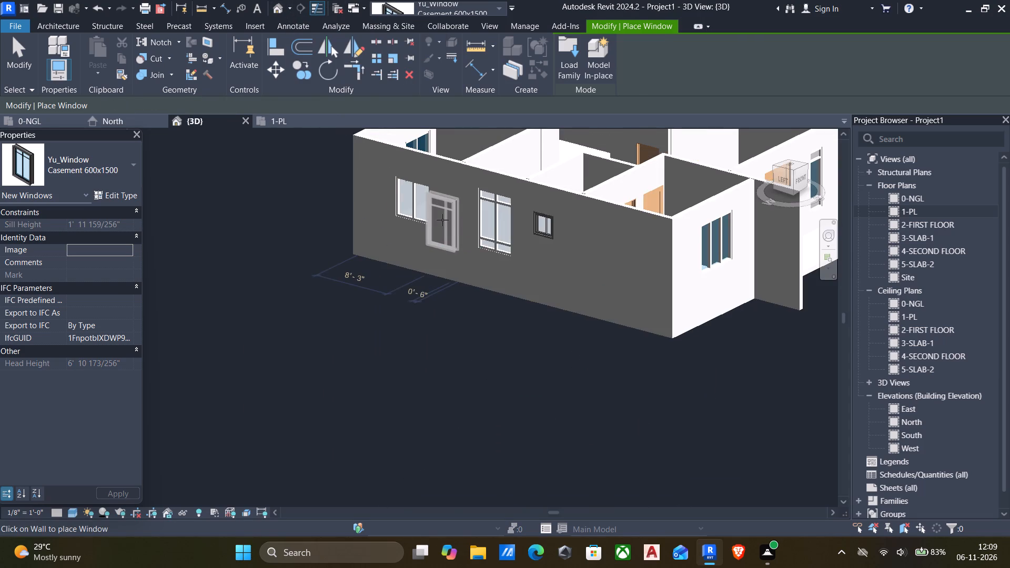
{"action": "scroll", "coordinate": [442, 220], "scroll_direction": "down", "scroll_amount": 5}
{"action": "key", "text": "Escape"}
{"action": "scroll", "coordinate": [444, 235], "scroll_direction": "down", "scroll_amount": 3}
{"action": "middle_click_drag", "start_coordinate": [472, 241], "coordinate": [310, 235]}
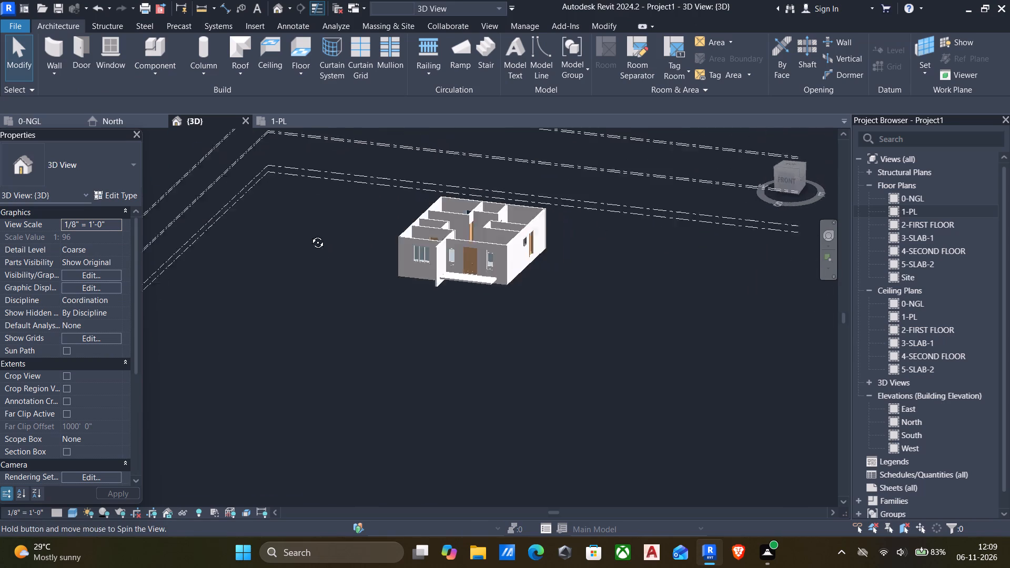
{"action": "middle_click_drag", "start_coordinate": [310, 235], "coordinate": [662, 268]}
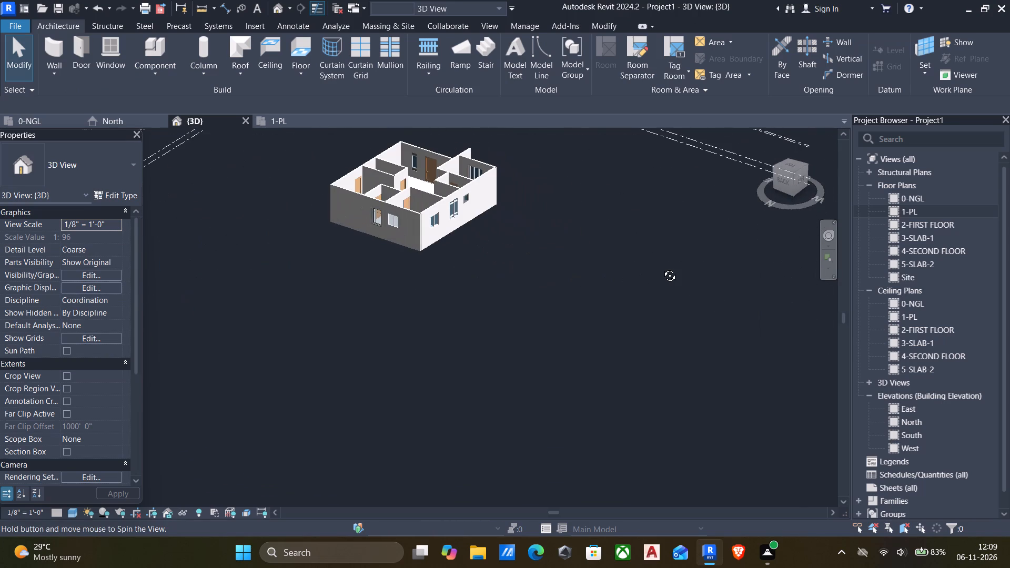
{"action": "middle_click_drag", "start_coordinate": [662, 268], "coordinate": [642, 337]}
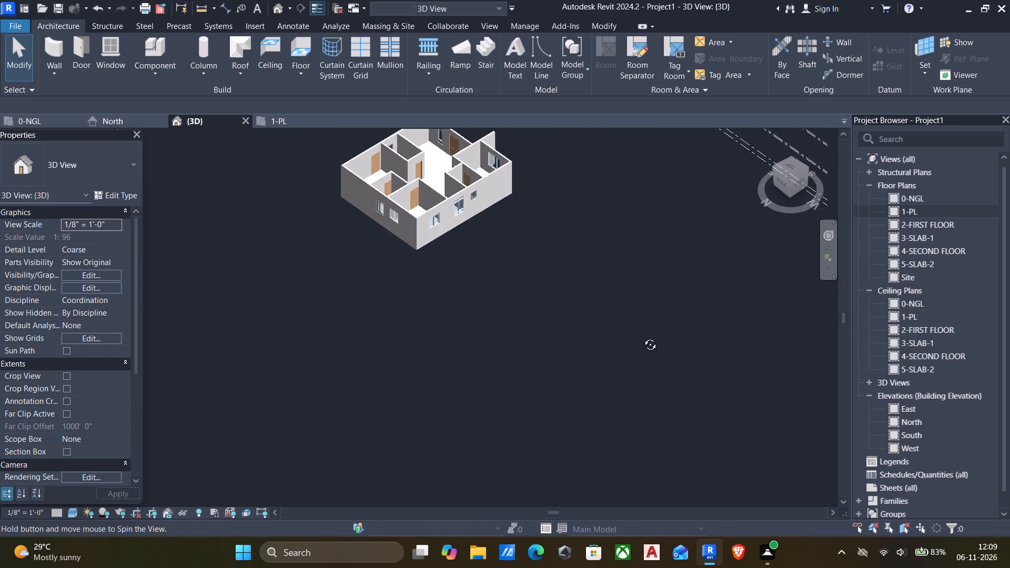
{"action": "middle_click_drag", "start_coordinate": [642, 337], "coordinate": [647, 339]}
{"action": "middle_click_drag", "start_coordinate": [462, 306], "coordinate": [499, 261], "text": "shift"}
{"action": "scroll", "coordinate": [394, 267], "scroll_direction": "up", "scroll_amount": 5}
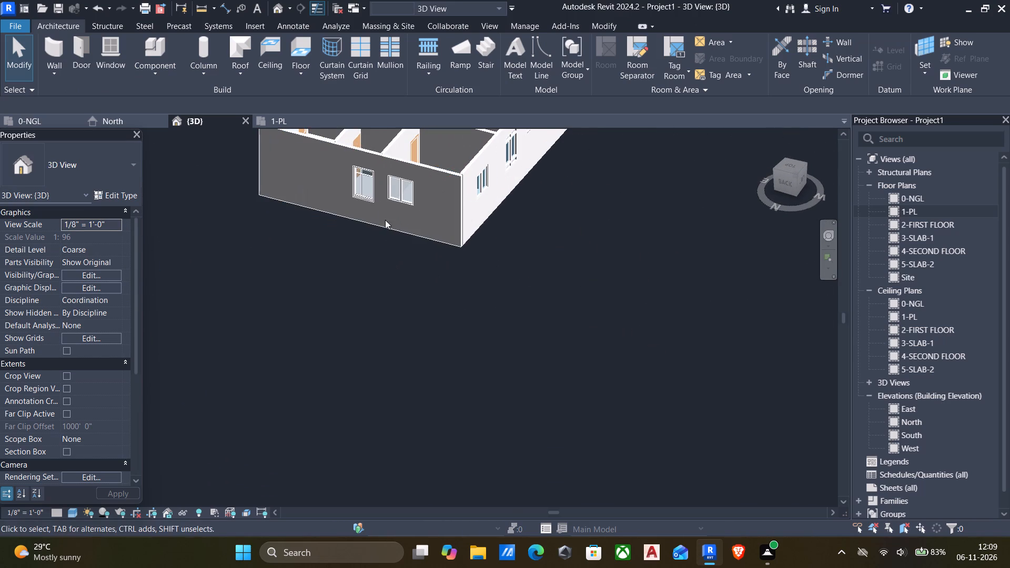
{"action": "scroll", "coordinate": [390, 236], "scroll_direction": "down", "scroll_amount": 4}
{"action": "middle_click_drag", "start_coordinate": [377, 261], "coordinate": [390, 191], "text": "shift"}
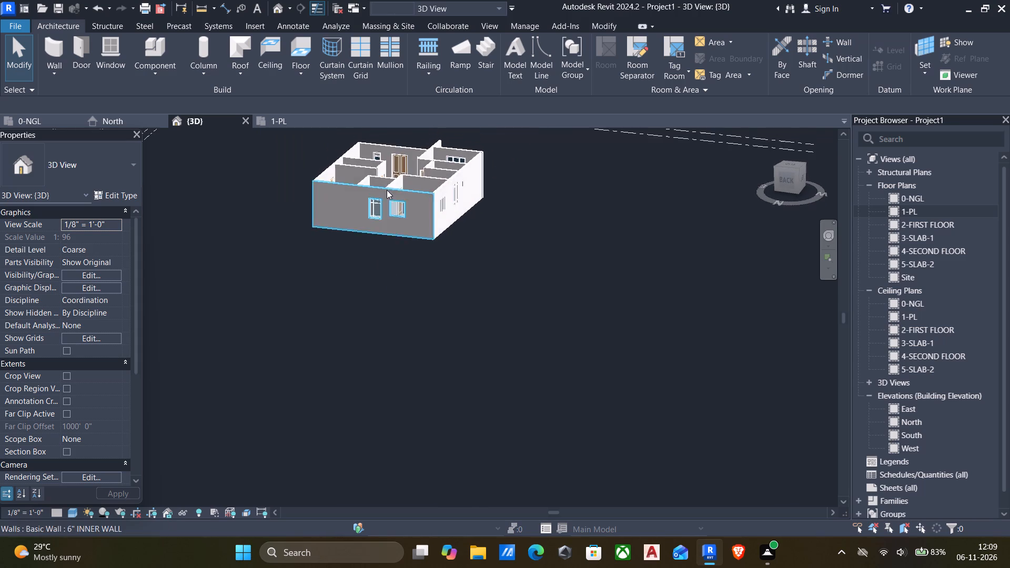
{"action": "scroll", "coordinate": [391, 211], "scroll_direction": "up", "scroll_amount": 11}
{"action": "scroll", "coordinate": [371, 291], "scroll_direction": "down", "scroll_amount": 2}
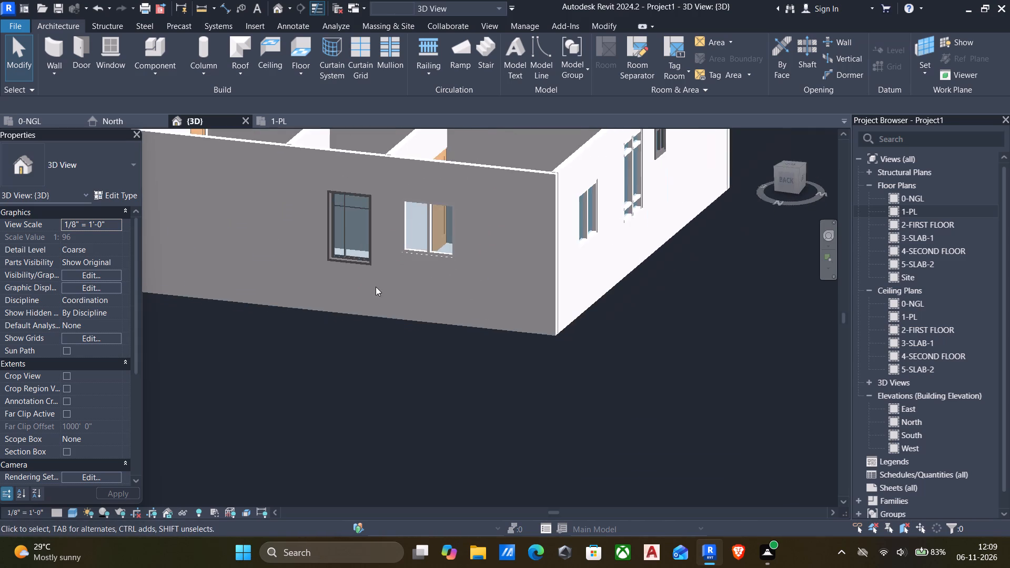
{"action": "middle_click_drag", "start_coordinate": [373, 276], "coordinate": [343, 277], "text": "shift"}
{"action": "middle_click_drag", "start_coordinate": [344, 248], "coordinate": [336, 325]}
{"action": "scroll", "coordinate": [350, 272], "scroll_direction": "up", "scroll_amount": 6}
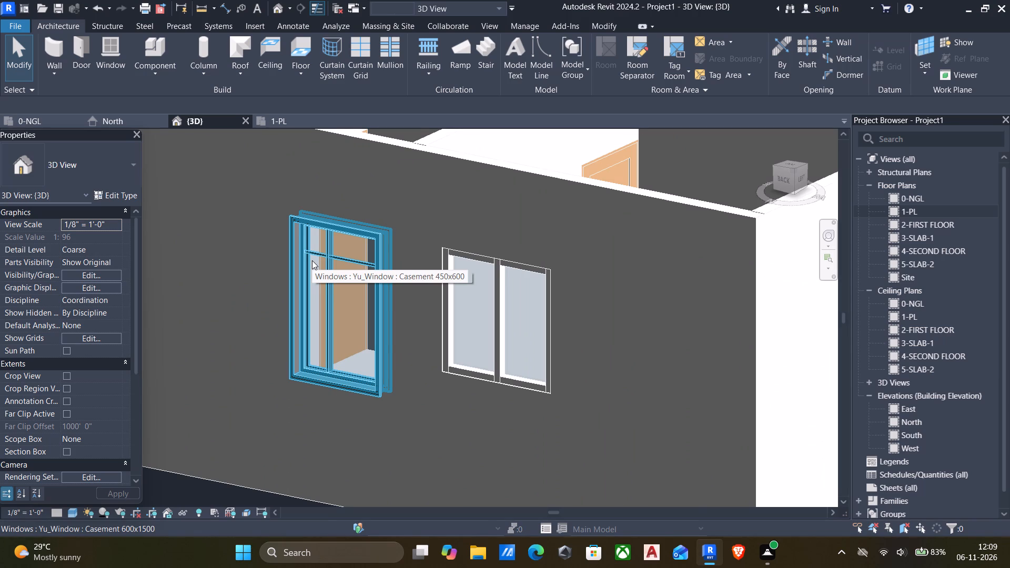
{"action": "left_click", "coordinate": [312, 260]}
{"action": "left_click", "coordinate": [110, 196]}
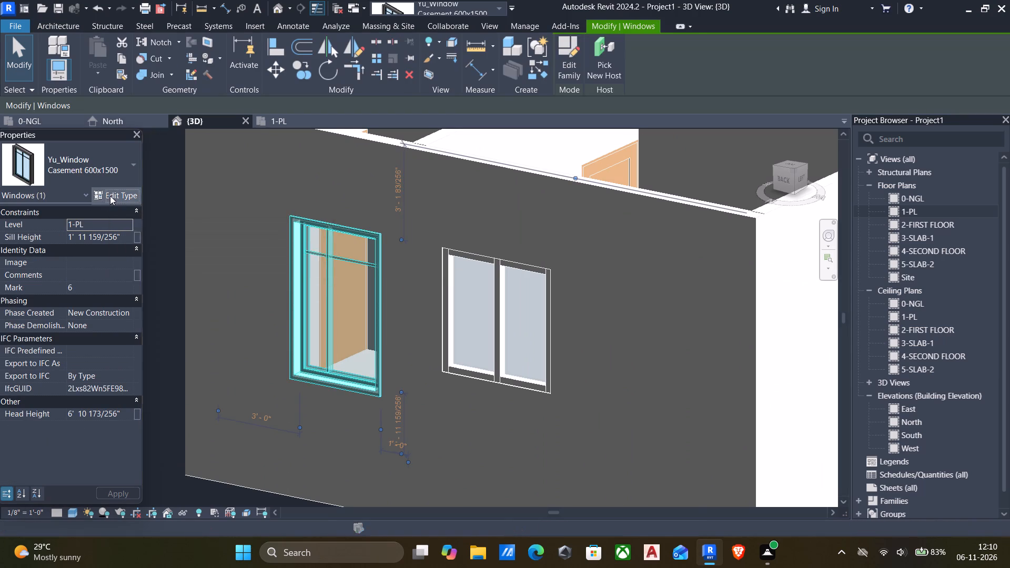
{"action": "left_click", "coordinate": [506, 275]}
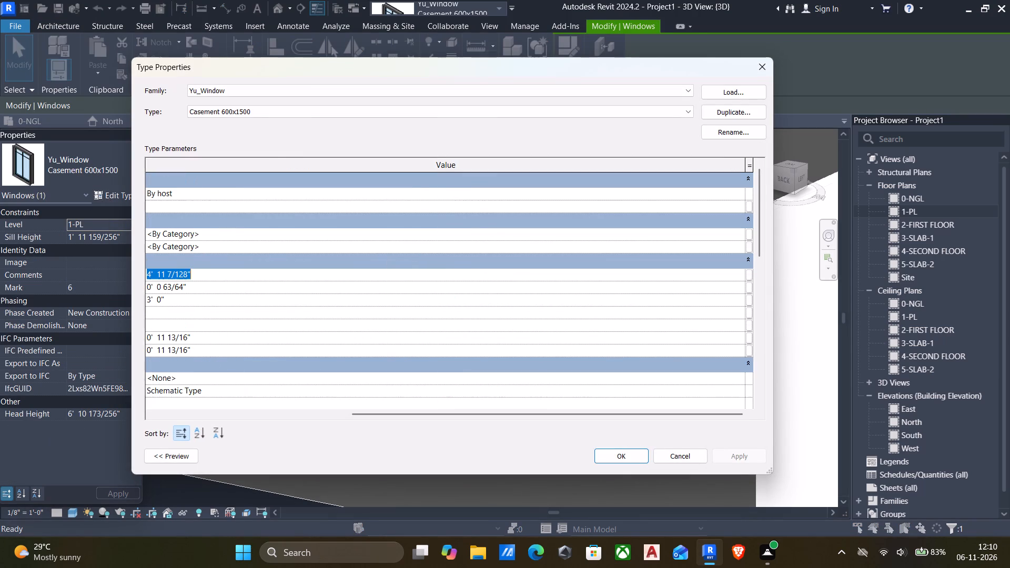
{"action": "type", "text": "3'"}
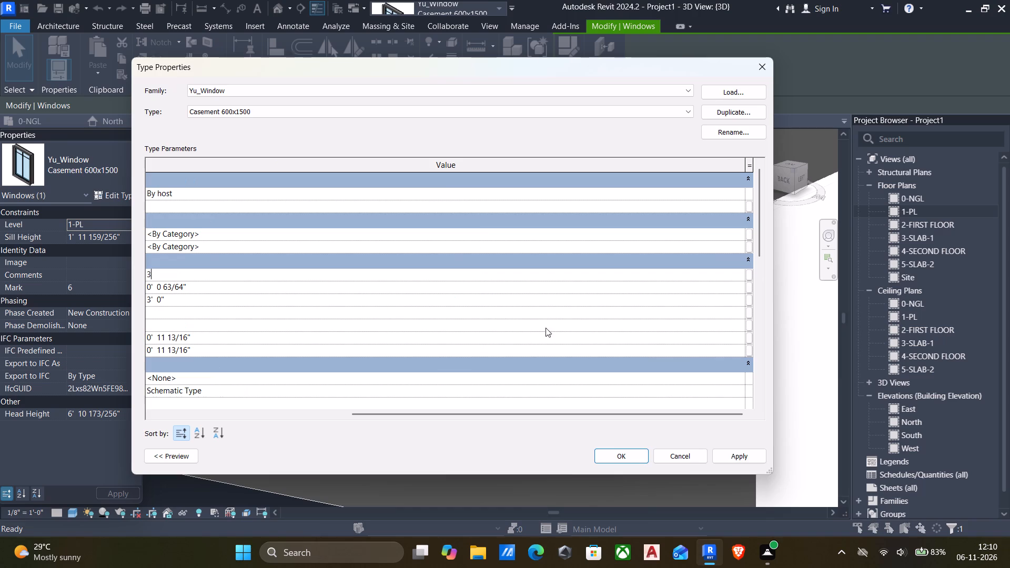
{"action": "left_click", "coordinate": [735, 457]}
{"action": "left_click", "coordinate": [612, 460]}
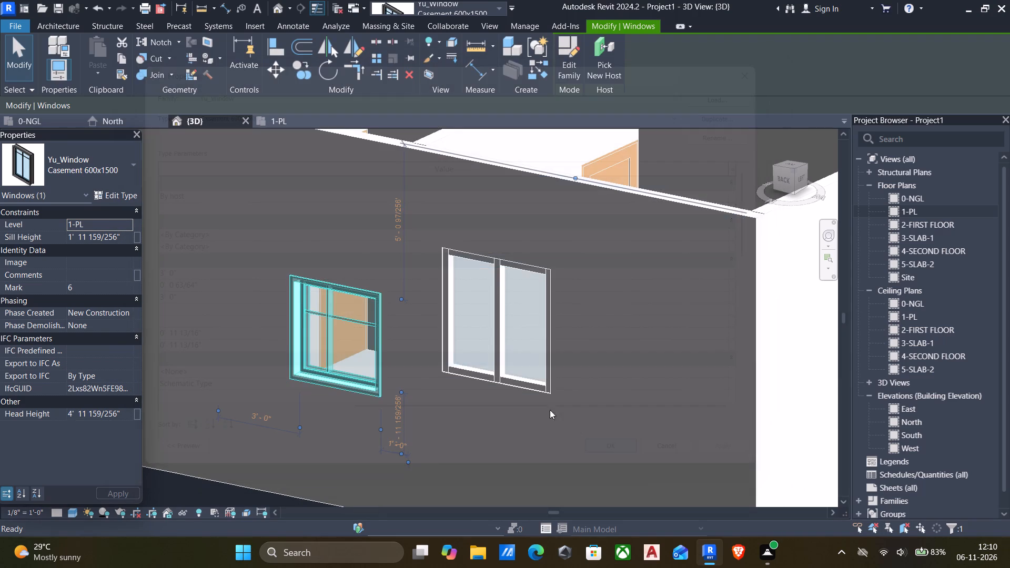
Set the sill height of the rear wall's Casement 600x1500 window to 3'.
{"action": "scroll", "coordinate": [388, 392], "scroll_direction": "down", "scroll_amount": 1}
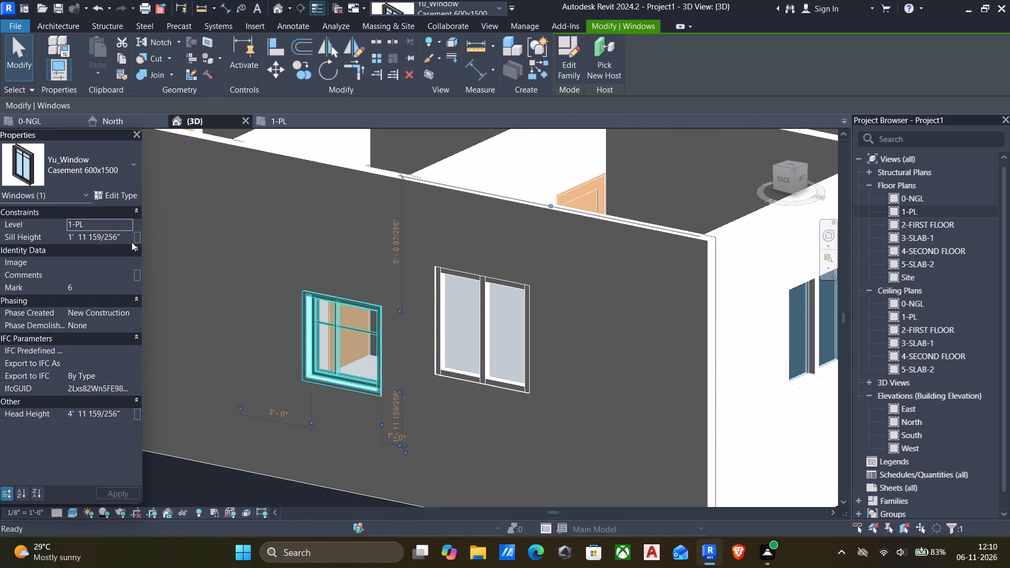
{"action": "left_click", "coordinate": [123, 239]}
{"action": "left_click_drag", "start_coordinate": [123, 239], "coordinate": [0, 232]}
{"action": "key", "text": "3"}
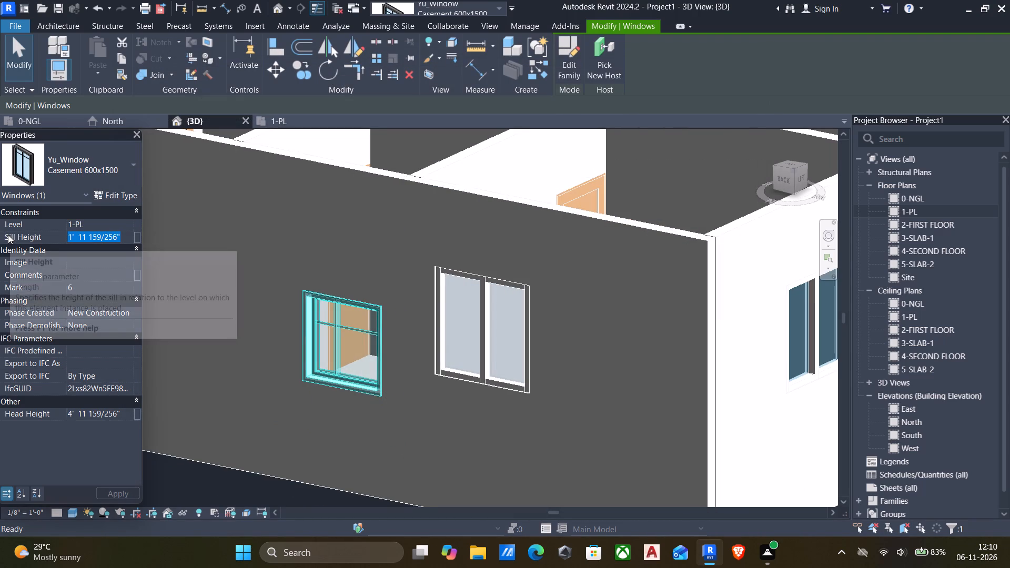
{"action": "key", "text": "apostrophe"}
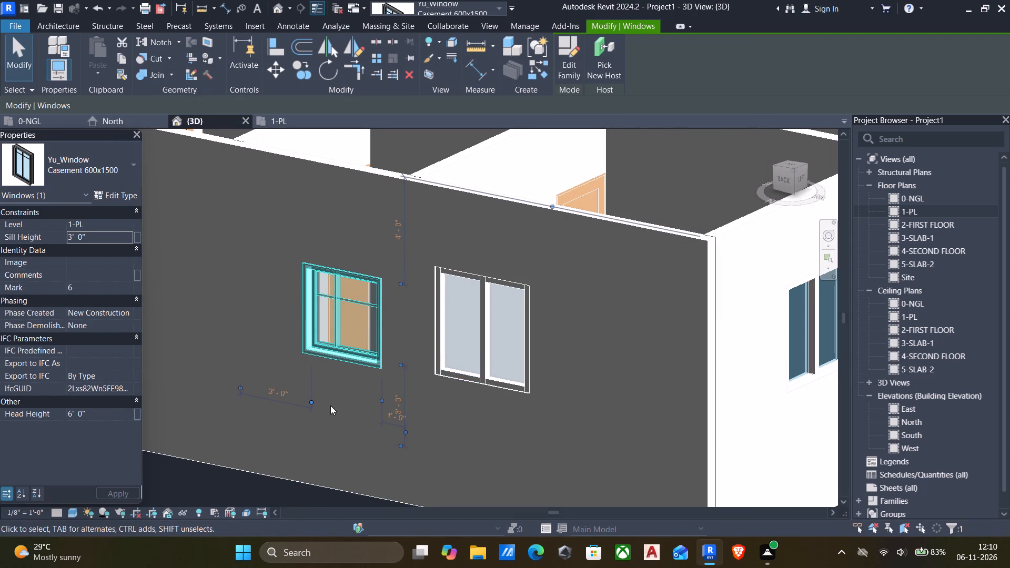
{"action": "left_click", "coordinate": [339, 419]}
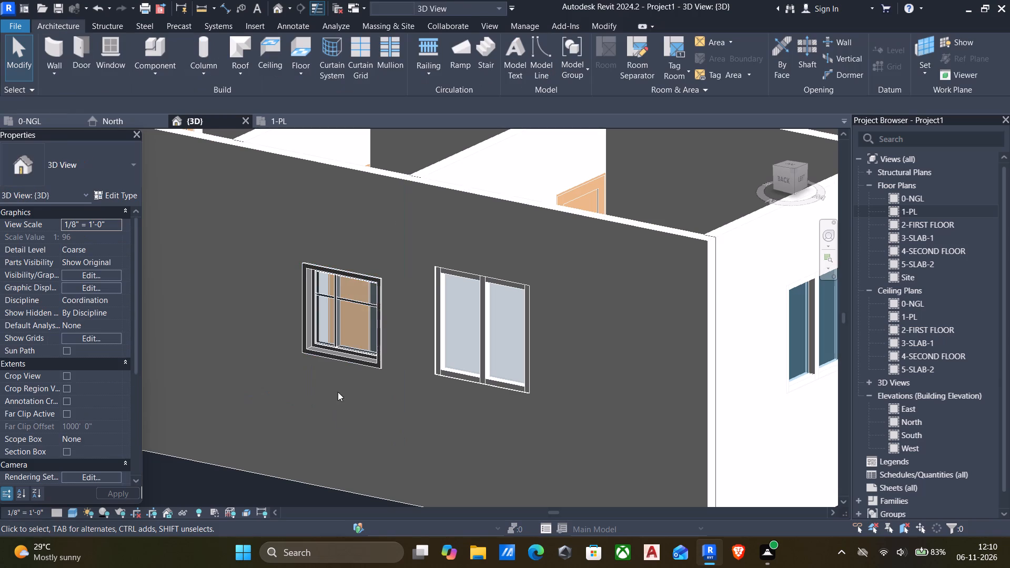
Set the type width of the rear wall's Casement 600x1500 window to 2'.
{"action": "scroll", "coordinate": [339, 360], "scroll_direction": "down", "scroll_amount": 2}
{"action": "middle_click_drag", "start_coordinate": [331, 361], "coordinate": [365, 298], "text": "shift"}
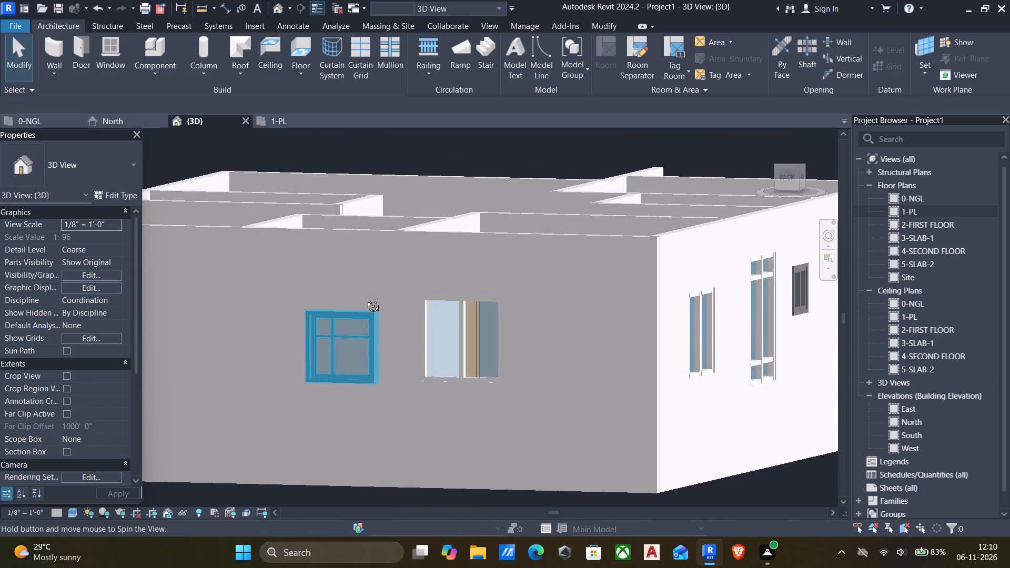
{"action": "middle_click_drag", "start_coordinate": [365, 298], "coordinate": [350, 313], "text": "shift"}
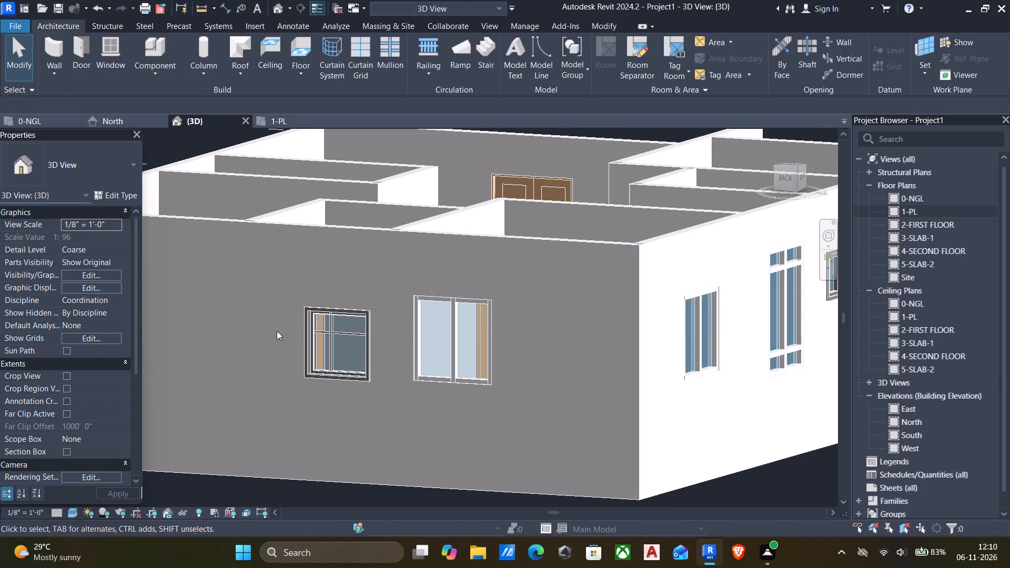
{"action": "scroll", "coordinate": [284, 331], "scroll_direction": "up", "scroll_amount": 3}
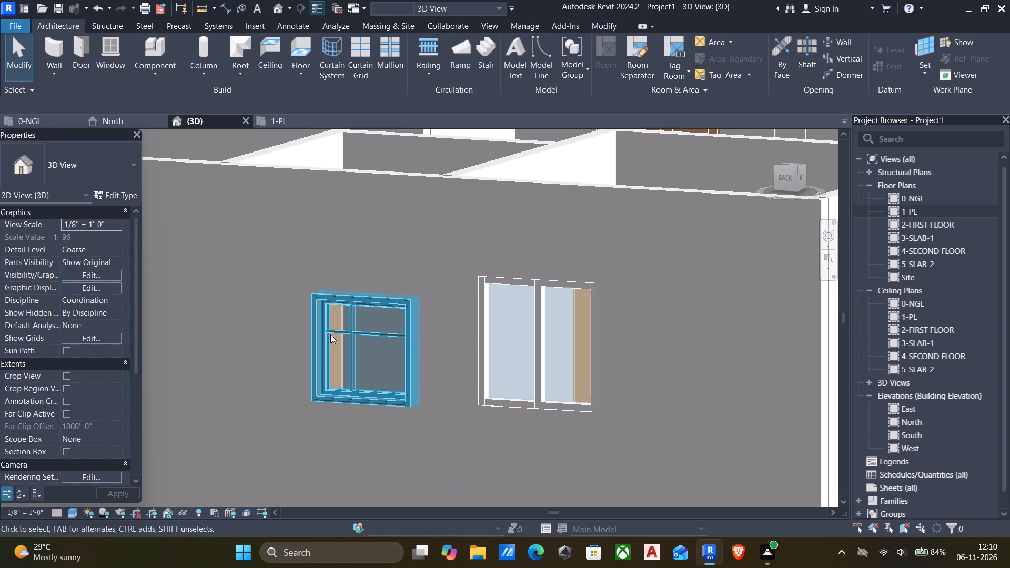
{"action": "scroll", "coordinate": [385, 340], "scroll_direction": "down", "scroll_amount": 3}
{"action": "scroll", "coordinate": [430, 363], "scroll_direction": "down", "scroll_amount": 2}
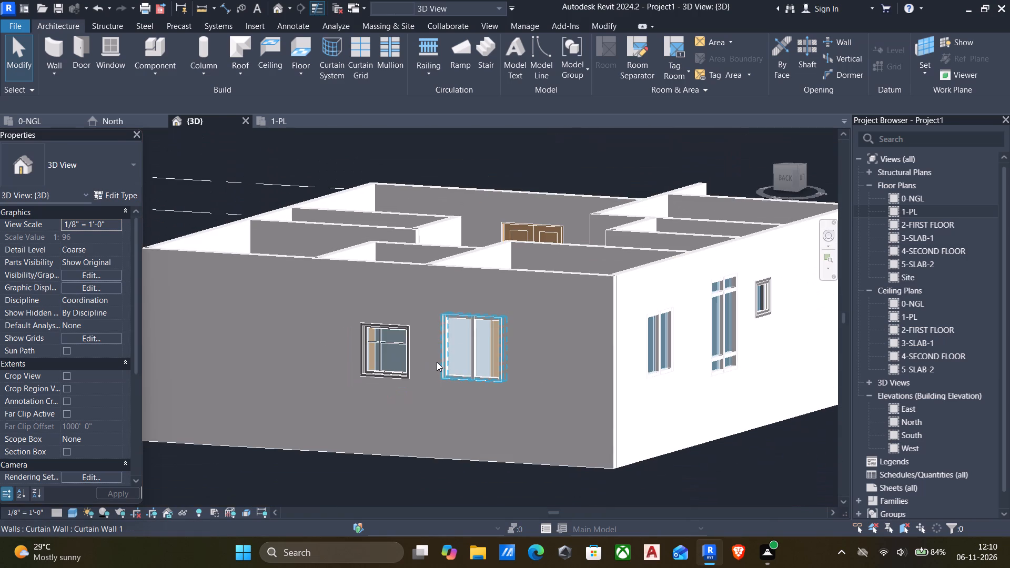
{"action": "middle_click_drag", "start_coordinate": [437, 362], "coordinate": [428, 448]}
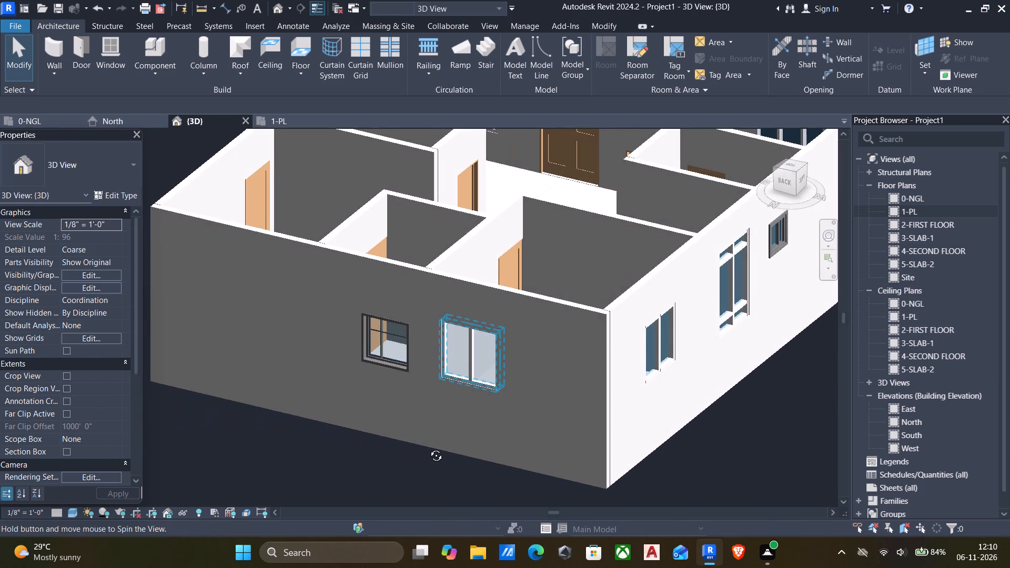
{"action": "middle_click_drag", "start_coordinate": [428, 448], "coordinate": [457, 440]}
{"action": "left_click", "coordinate": [405, 383]}
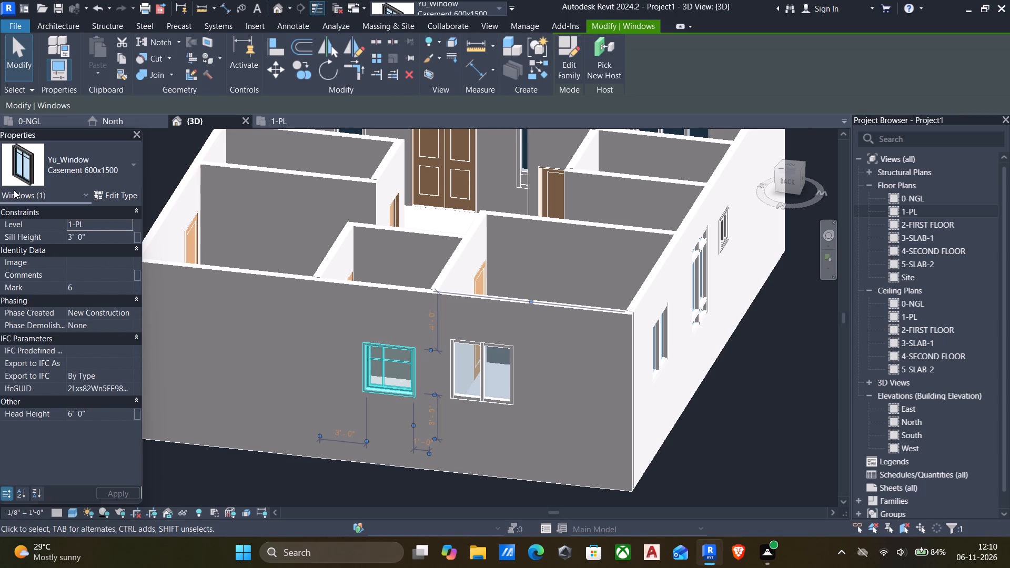
{"action": "left_click", "coordinate": [124, 195]}
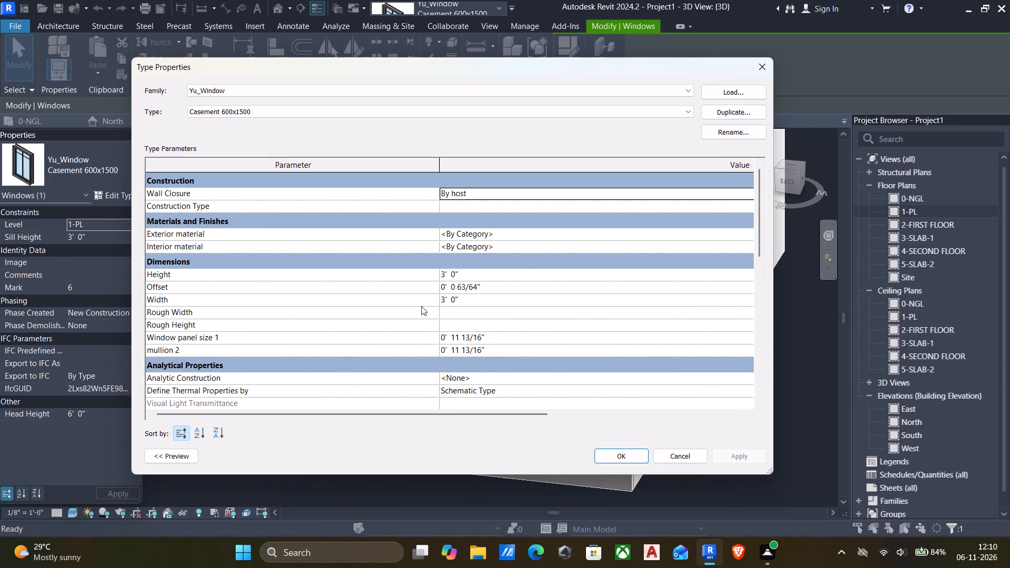
{"action": "left_click", "coordinate": [474, 301]}
{"action": "type", "text": "2'"}
{"action": "left_click", "coordinate": [745, 448]}
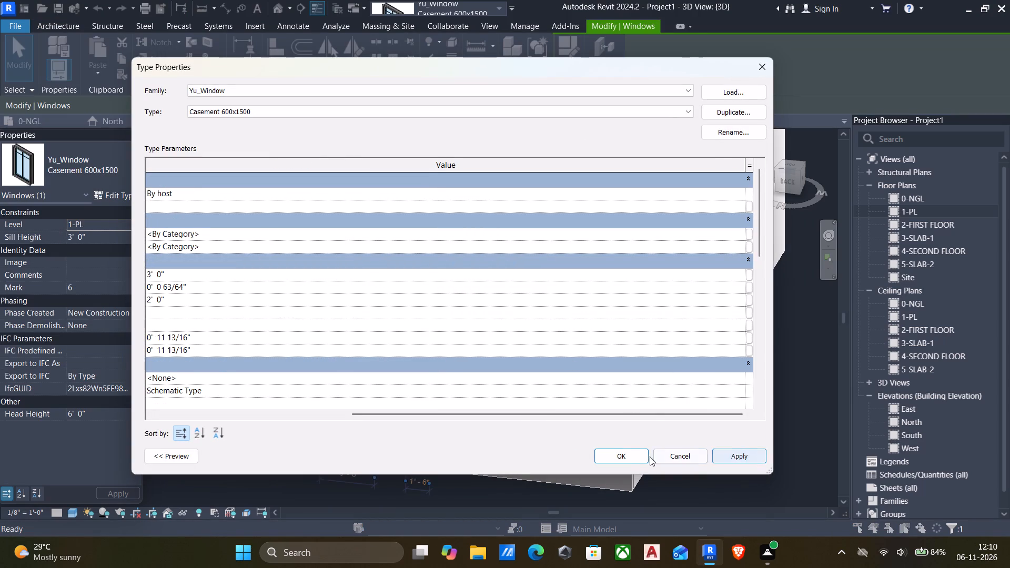
{"action": "left_click", "coordinate": [621, 454]}
{"action": "left_click", "coordinate": [320, 383]}
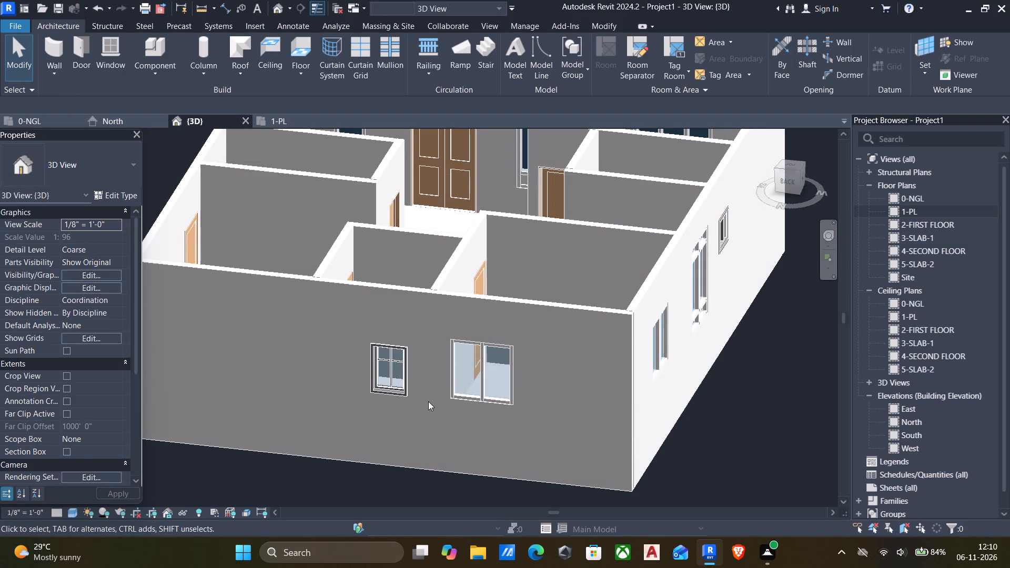
{"action": "key", "text": "Escape"}
Align the top edge of the rear wall's Casement 600x1500 window with the top of the adjacent two-panel curtain wall window.
{"action": "scroll", "coordinate": [397, 392], "scroll_direction": "down", "scroll_amount": 1}
{"action": "middle_click_drag", "start_coordinate": [395, 395], "coordinate": [400, 339], "text": "shift"}
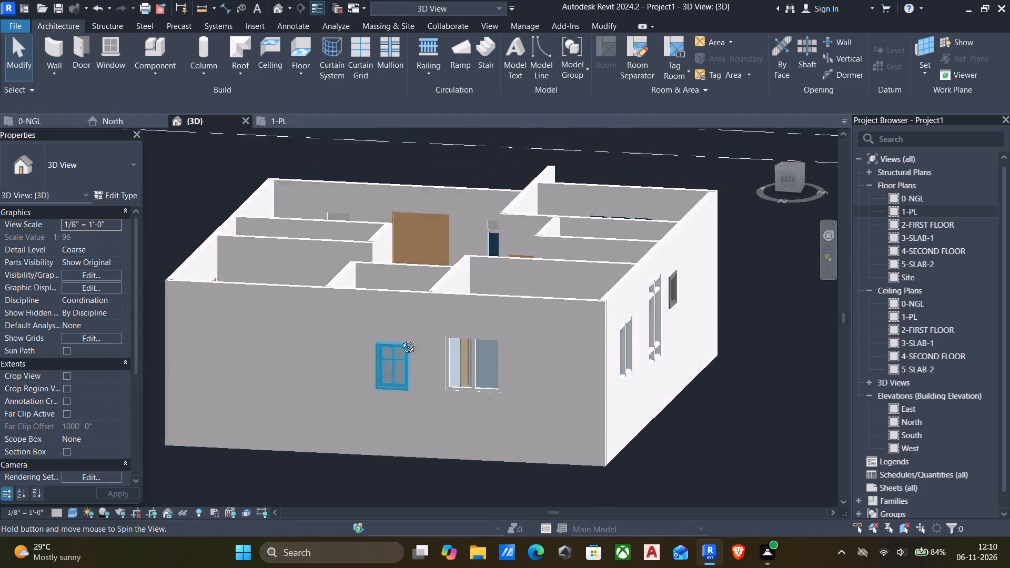
{"action": "middle_click_drag", "start_coordinate": [400, 339], "coordinate": [423, 285], "text": "shift"}
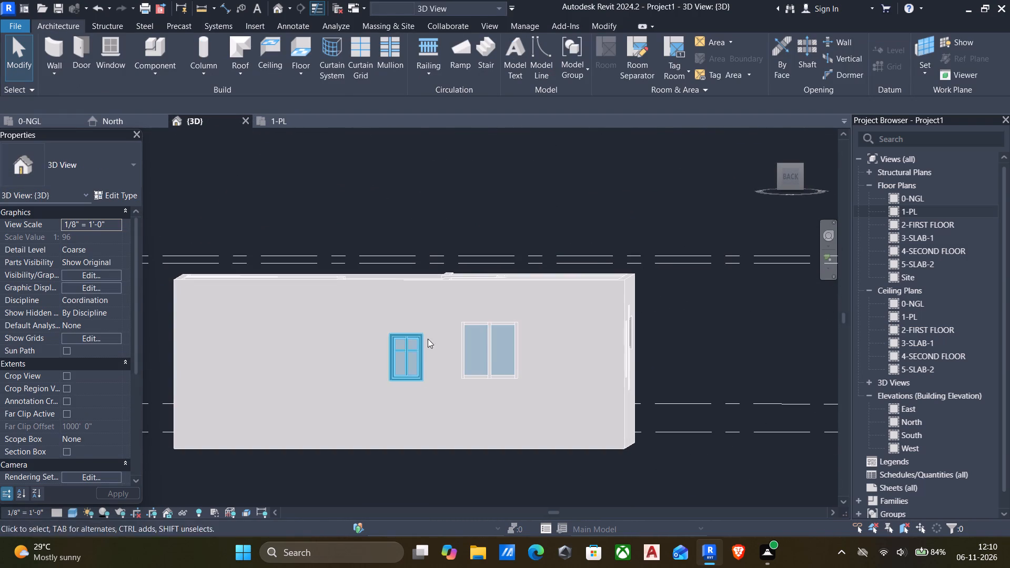
{"action": "scroll", "coordinate": [460, 348], "scroll_direction": "up", "scroll_amount": 2}
{"action": "left_click", "coordinate": [402, 348]}
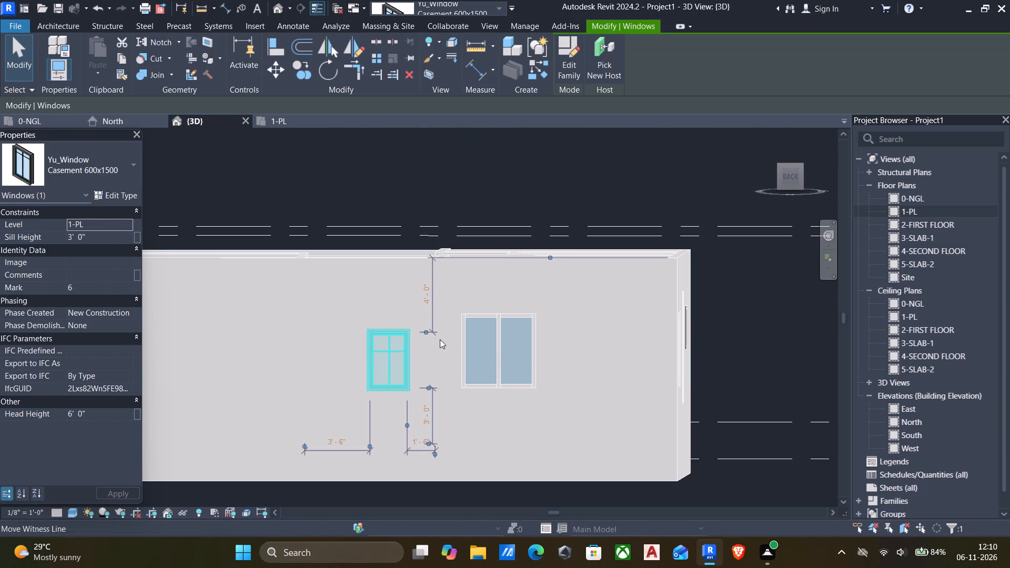
{"action": "key", "text": "a"}
{"action": "key", "text": "l"}
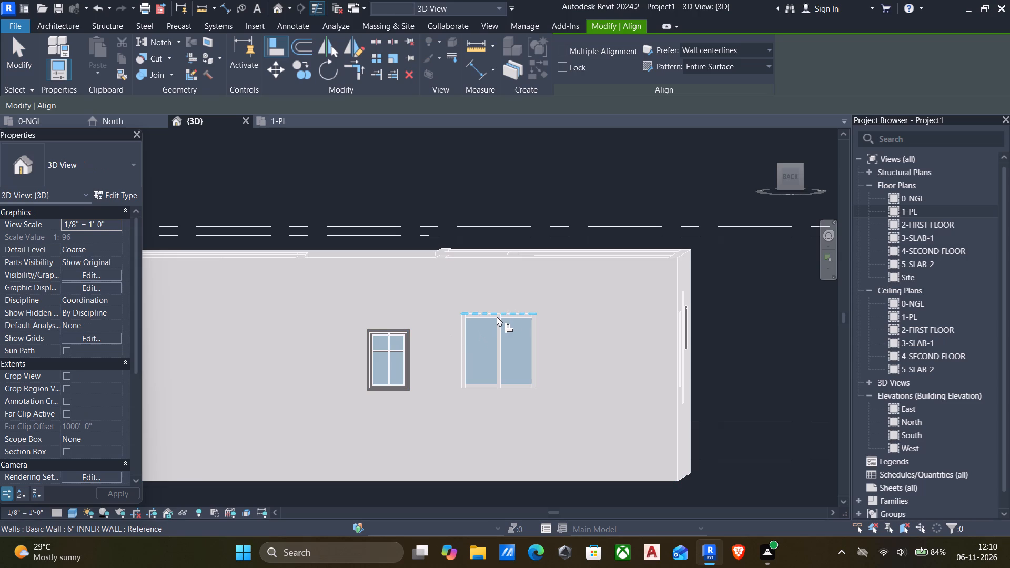
{"action": "left_click", "coordinate": [488, 312]}
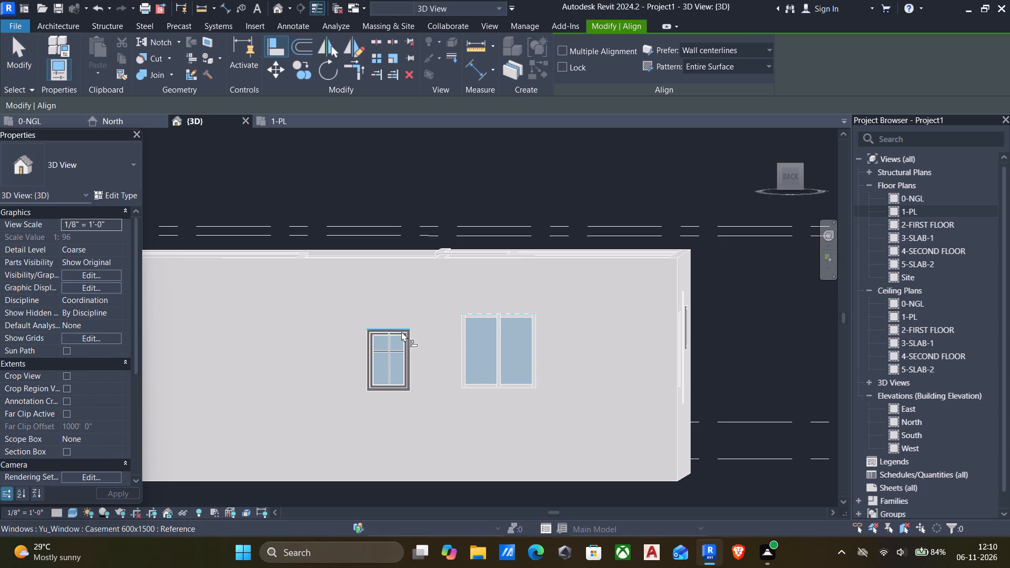
{"action": "left_click", "coordinate": [403, 327]}
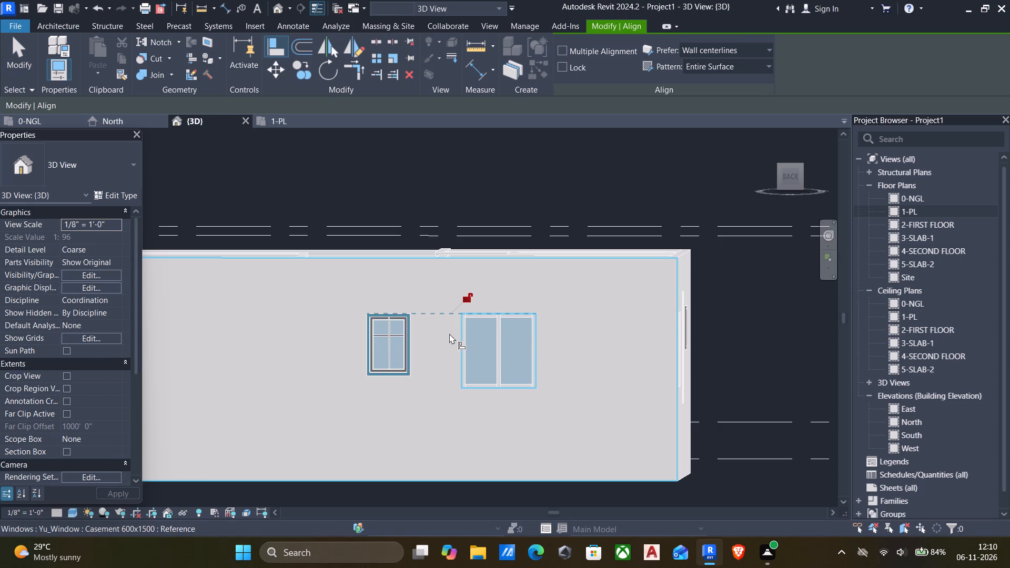
{"action": "key", "text": "Escape"}
{"action": "scroll", "coordinate": [508, 350], "scroll_direction": "down", "scroll_amount": 3}
{"action": "key", "text": "Escape"}
Examine the windows on the rear and side exterior walls from several angles in the 3D view.
{"action": "middle_click_drag", "start_coordinate": [512, 349], "coordinate": [490, 351], "text": "shift"}
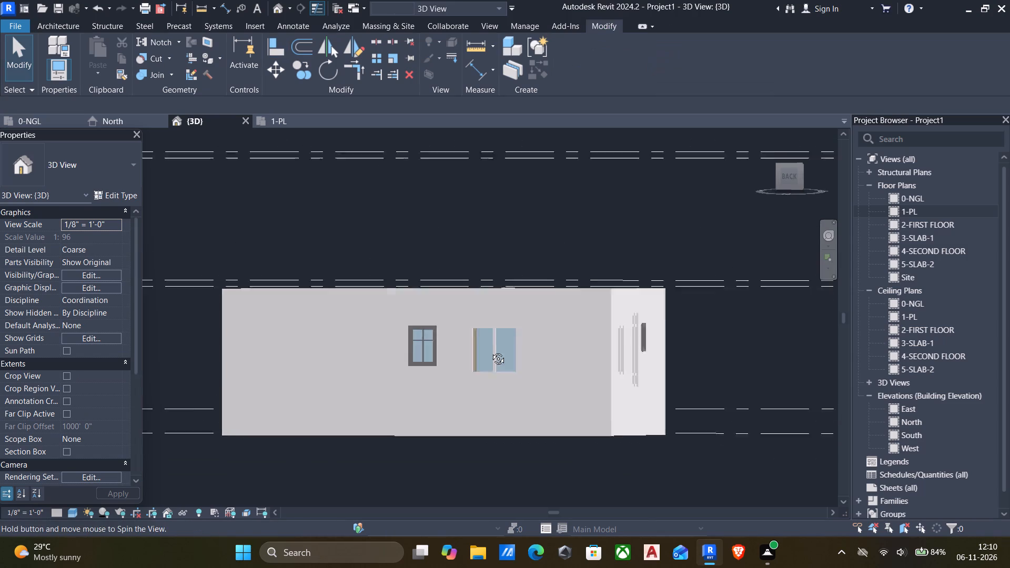
{"action": "middle_click_drag", "start_coordinate": [490, 351], "coordinate": [549, 422], "text": "shift"}
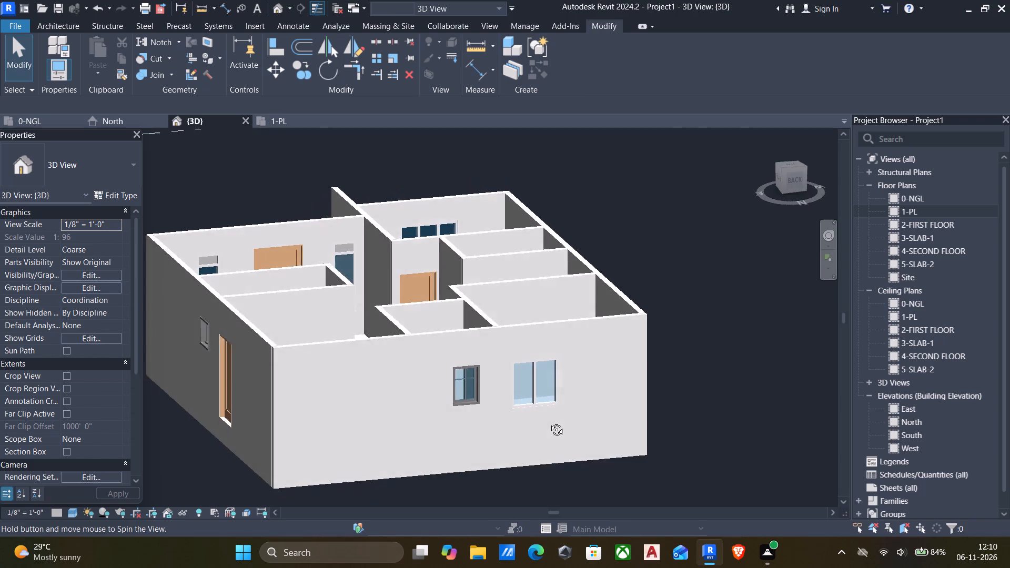
{"action": "middle_click_drag", "start_coordinate": [549, 422], "coordinate": [457, 408], "text": "shift"}
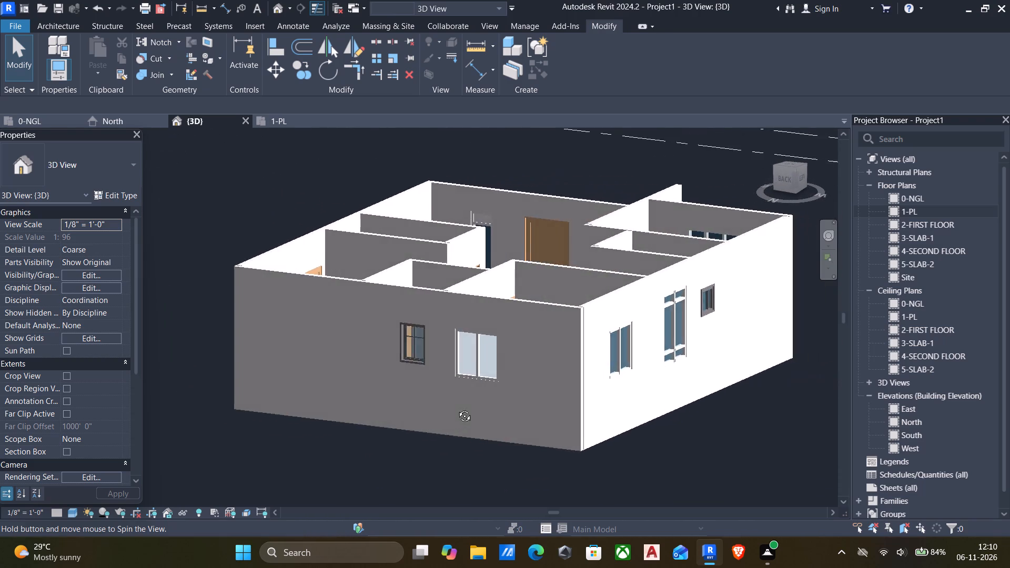
{"action": "middle_click_drag", "start_coordinate": [457, 408], "coordinate": [459, 409], "text": "shift"}
{"action": "scroll", "coordinate": [462, 412], "scroll_direction": "down", "scroll_amount": 3}
{"action": "middle_click_drag", "start_coordinate": [528, 398], "coordinate": [394, 394], "text": "shift"}
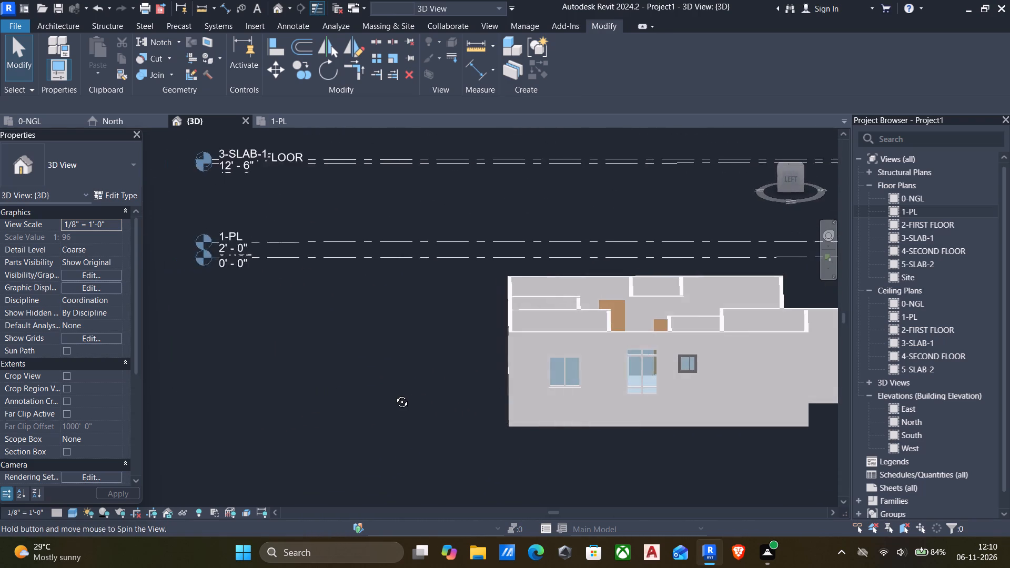
{"action": "middle_click_drag", "start_coordinate": [394, 394], "coordinate": [545, 399], "text": "shift"}
{"action": "scroll", "coordinate": [412, 371], "scroll_direction": "up", "scroll_amount": 10}
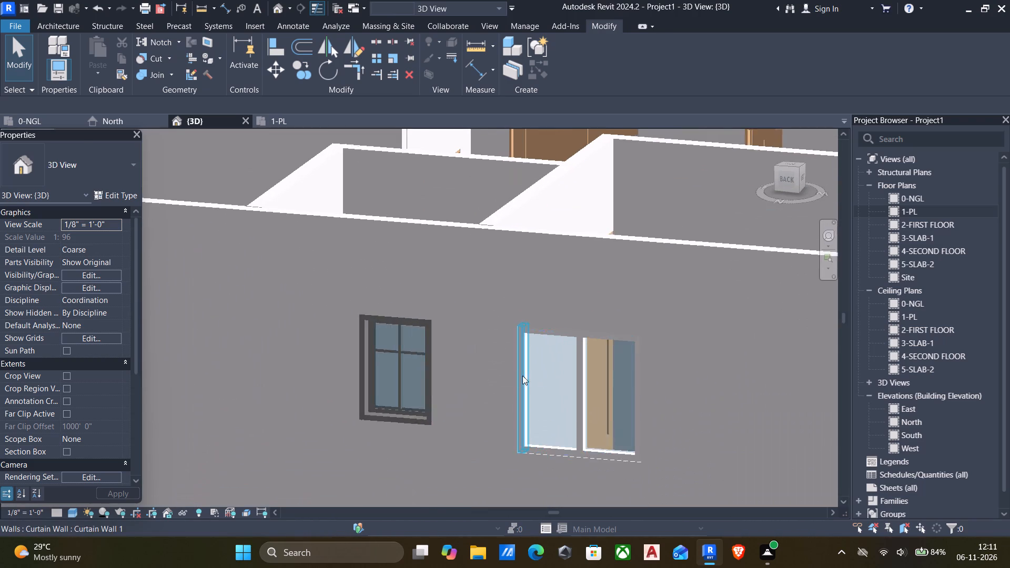
{"action": "scroll", "coordinate": [361, 348], "scroll_direction": "up", "scroll_amount": 6}
{"action": "scroll", "coordinate": [323, 346], "scroll_direction": "down", "scroll_amount": 7}
{"action": "scroll", "coordinate": [408, 357], "scroll_direction": "down", "scroll_amount": 5}
{"action": "middle_click_drag", "start_coordinate": [445, 364], "coordinate": [440, 367], "text": "shift"}
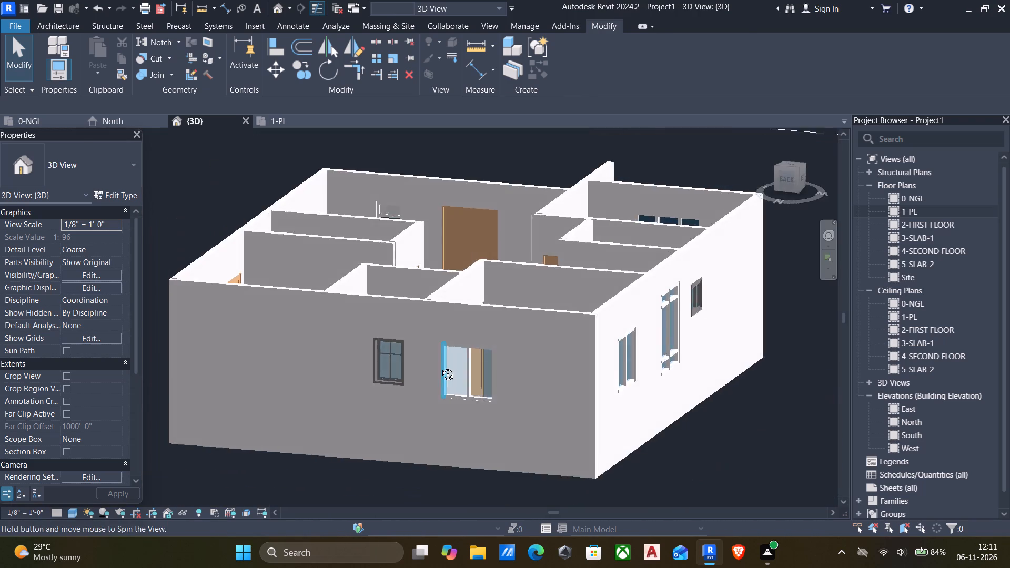
{"action": "middle_click_drag", "start_coordinate": [440, 367], "coordinate": [418, 370], "text": "shift"}
{"action": "scroll", "coordinate": [418, 370], "scroll_direction": "down", "scroll_amount": 4}
{"action": "middle_click_drag", "start_coordinate": [460, 369], "coordinate": [410, 371], "text": "shift"}
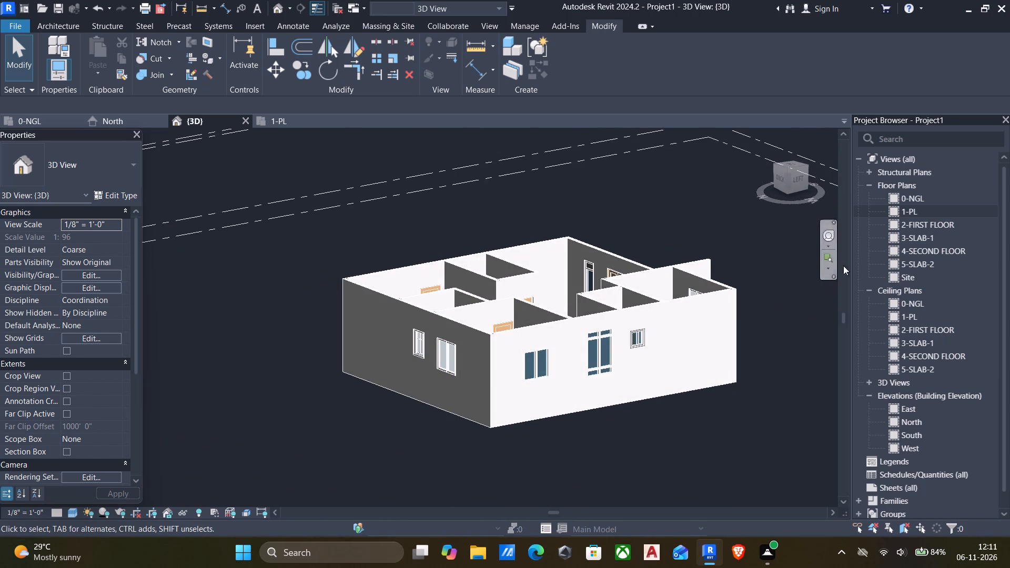
In the 1-PL floor plan, start placing a Yu_Window Casement 1200x1800 window and set its type height and width to 4'.
{"action": "double_click", "coordinate": [896, 210]}
{"action": "scroll", "coordinate": [579, 289], "scroll_direction": "down", "scroll_amount": 4}
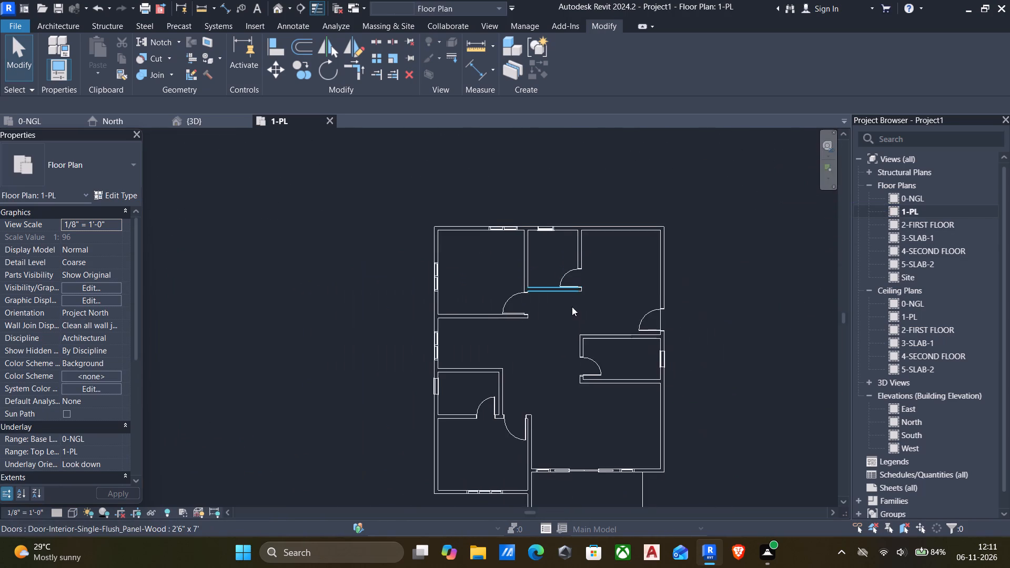
{"action": "middle_click_drag", "start_coordinate": [570, 308], "coordinate": [553, 299]}
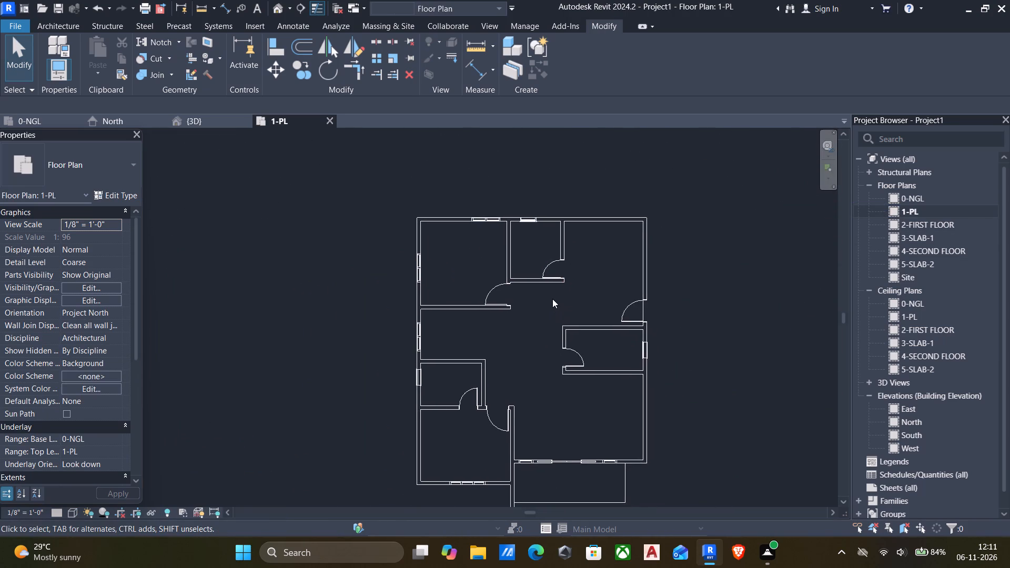
{"action": "scroll", "coordinate": [562, 311], "scroll_direction": "down", "scroll_amount": 1}
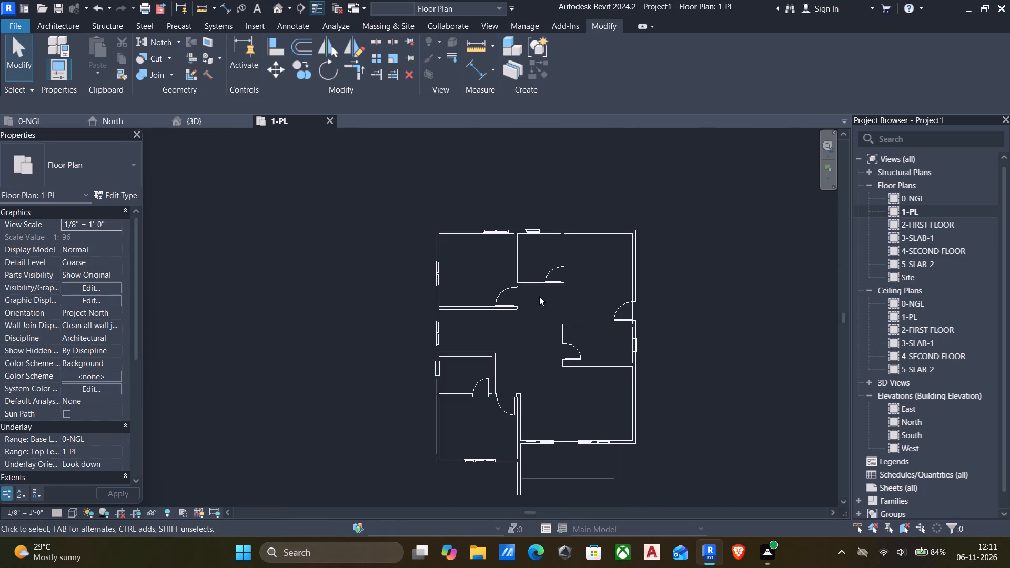
{"action": "type", "text": "wn"}
{"action": "left_click", "coordinate": [70, 168]}
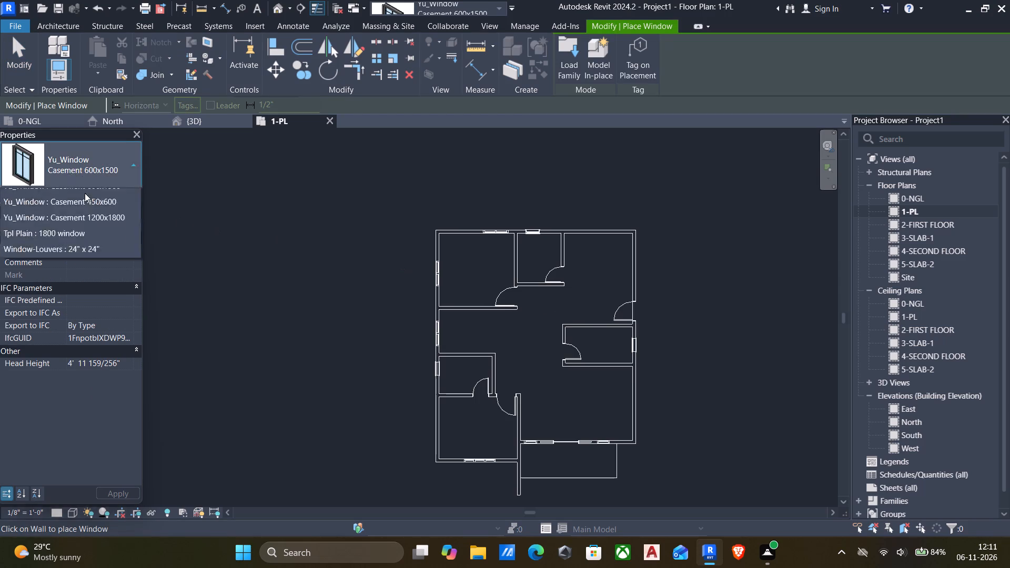
{"action": "scroll", "coordinate": [62, 300], "scroll_direction": "down", "scroll_amount": 5}
{"action": "left_click", "coordinate": [68, 431]}
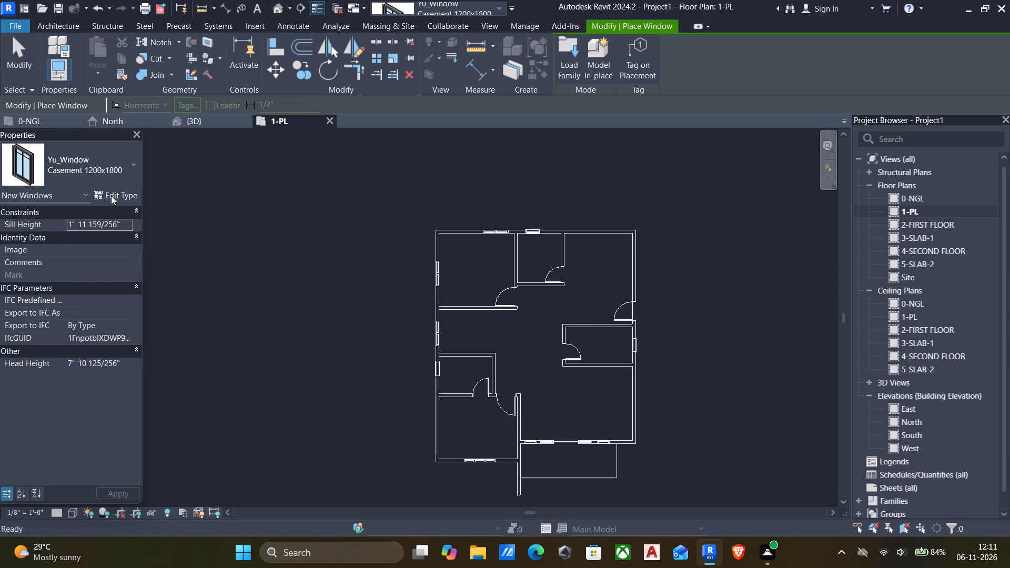
{"action": "left_click", "coordinate": [111, 196]}
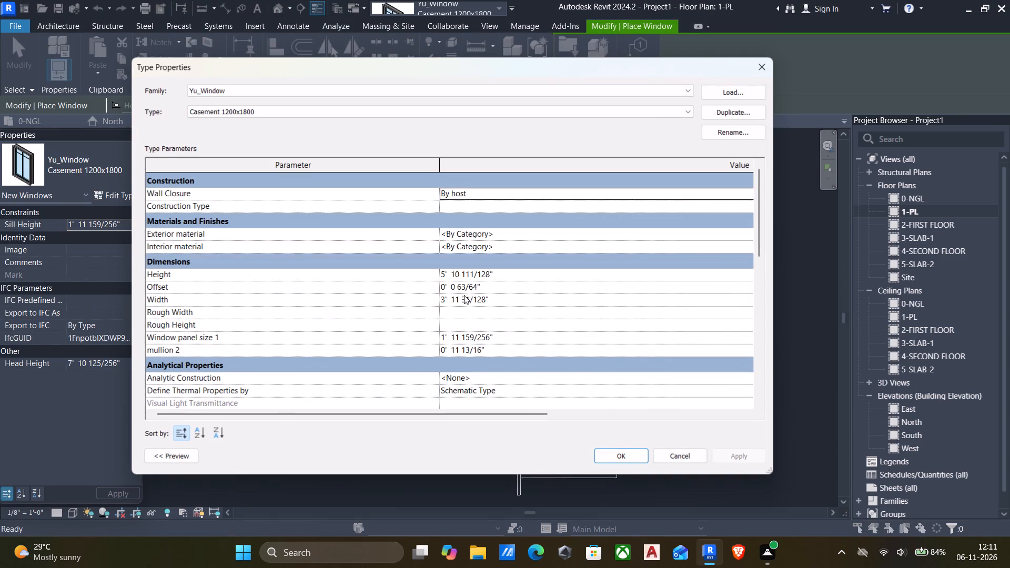
{"action": "left_click", "coordinate": [517, 277]}
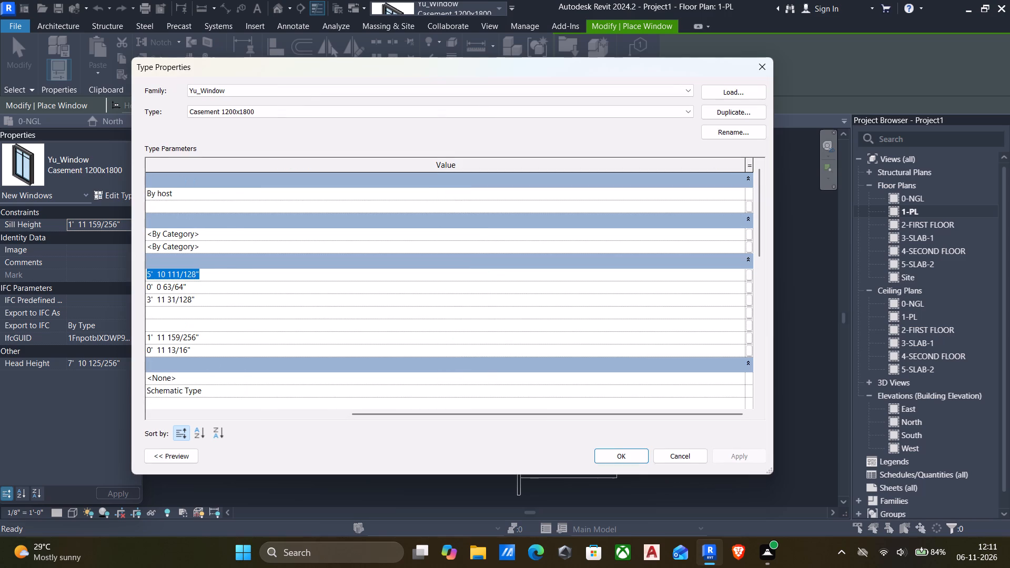
{"action": "key", "text": "4"}
{"action": "key", "text": "apostrophe"}
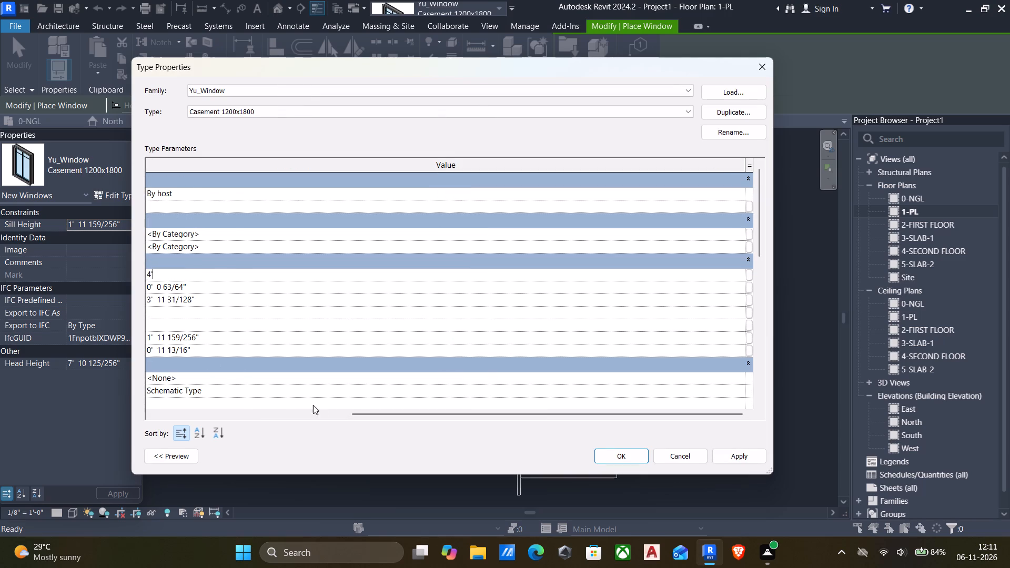
{"action": "left_click_drag", "start_coordinate": [354, 413], "coordinate": [129, 408]}
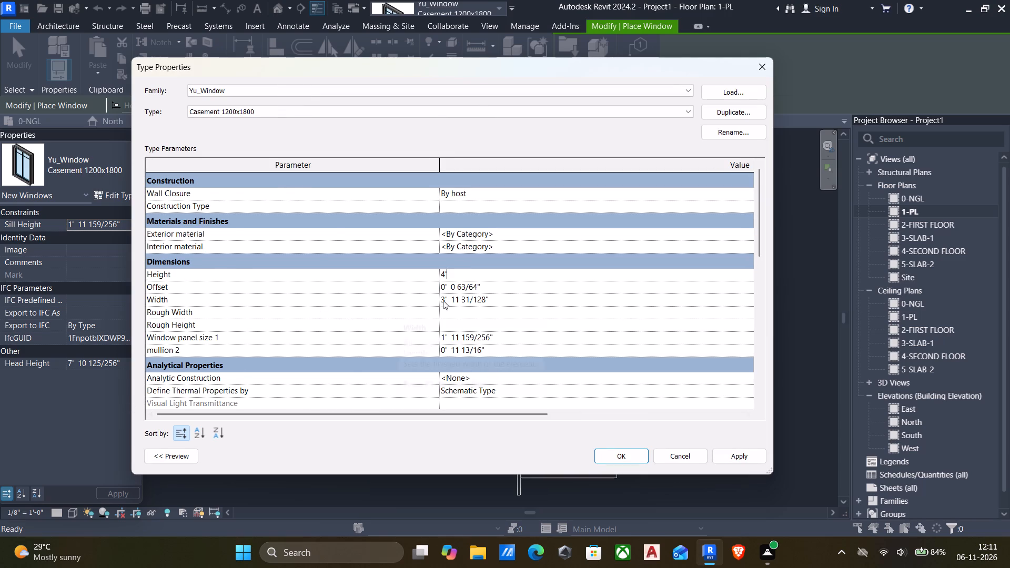
{"action": "left_click", "coordinate": [509, 300]}
{"action": "type", "text": "4'"}
{"action": "left_click", "coordinate": [746, 458]}
{"action": "left_click", "coordinate": [633, 455]}
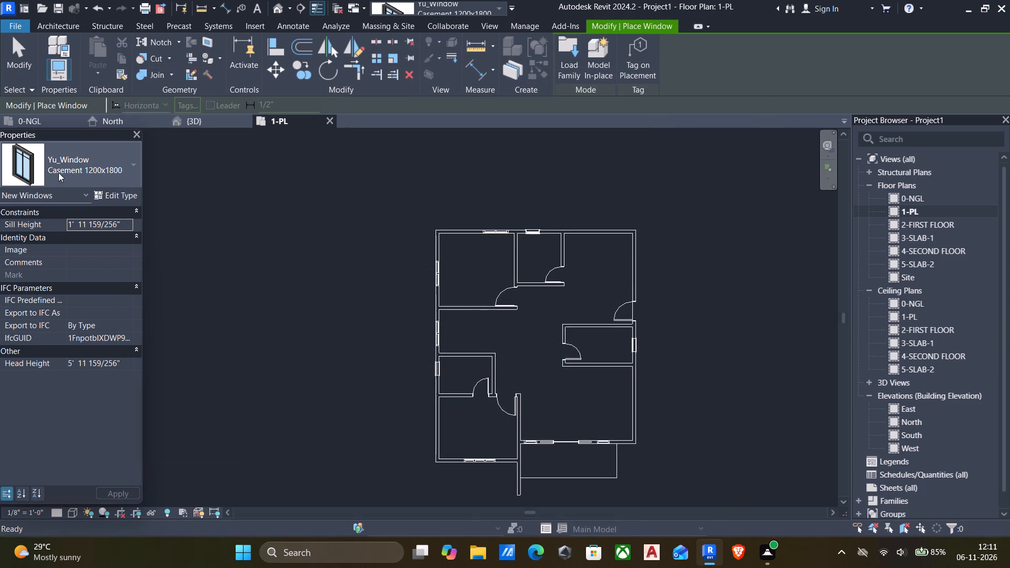
Place a Casement 1200x1800 window in the north exterior wall of the northeast room, 1'-0" from the room's west partition.
{"action": "left_click", "coordinate": [61, 171]}
{"action": "left_click", "coordinate": [52, 427]}
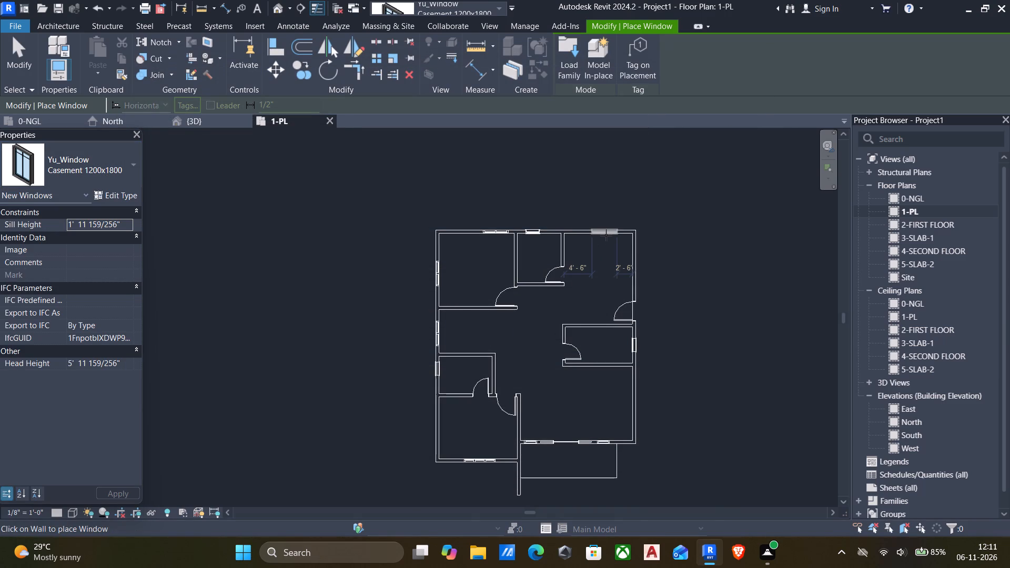
{"action": "scroll", "coordinate": [606, 235], "scroll_direction": "up", "scroll_amount": 4}
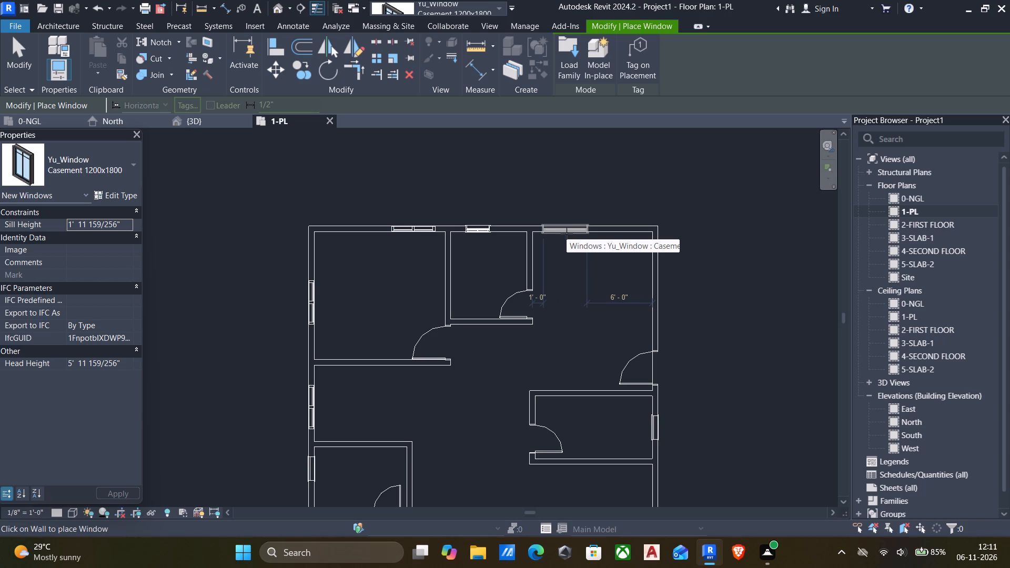
{"action": "left_click", "coordinate": [567, 234]}
{"action": "scroll", "coordinate": [652, 330], "scroll_direction": "up", "scroll_amount": 4}
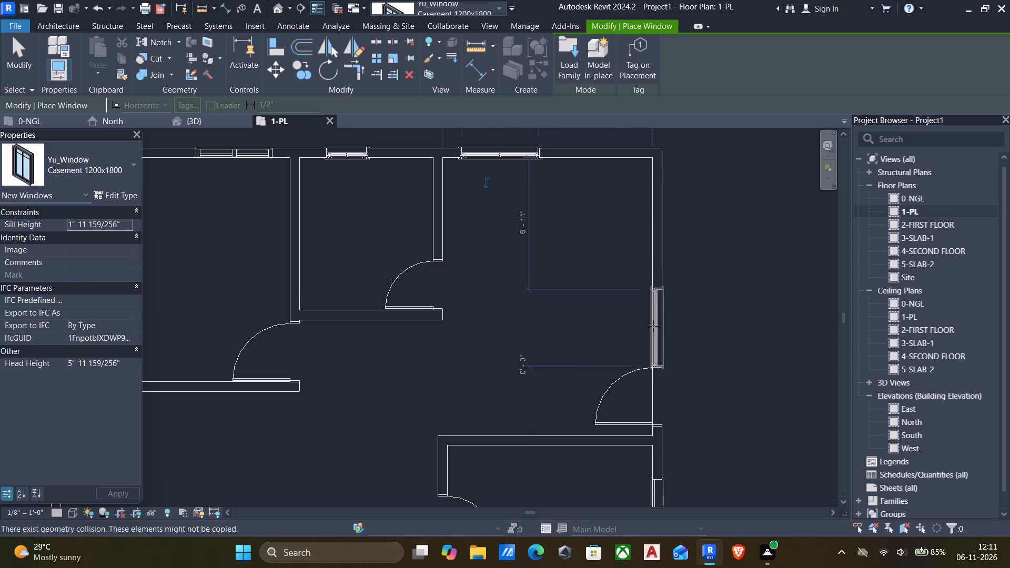
Place a Casement 1200x1800 window in the east exterior wall of the northeast room, about 0'-6" north of the door opening.
{"action": "left_click", "coordinate": [653, 321]}
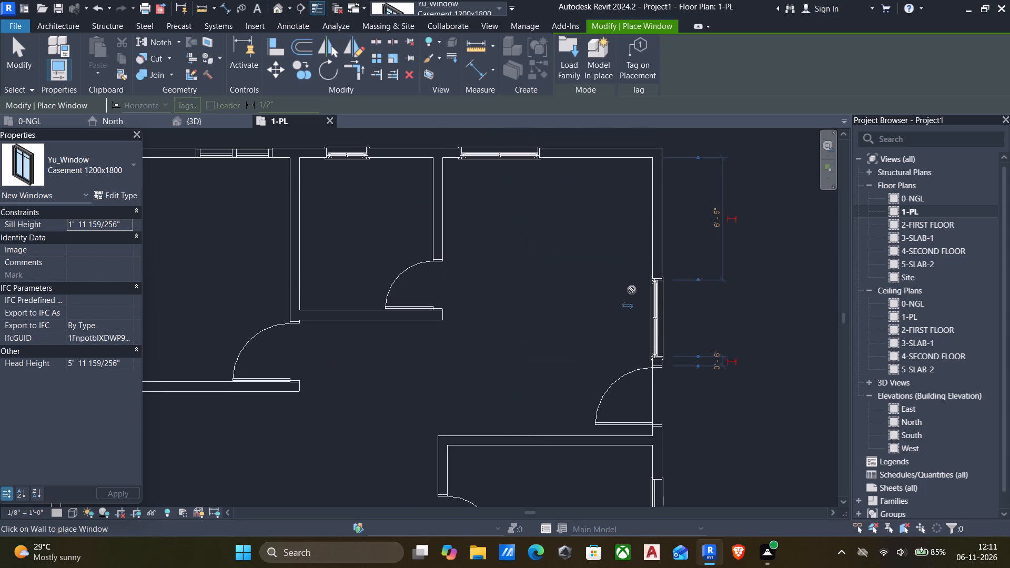
{"action": "key", "text": "Escape"}
{"action": "key", "text": "Escape"}
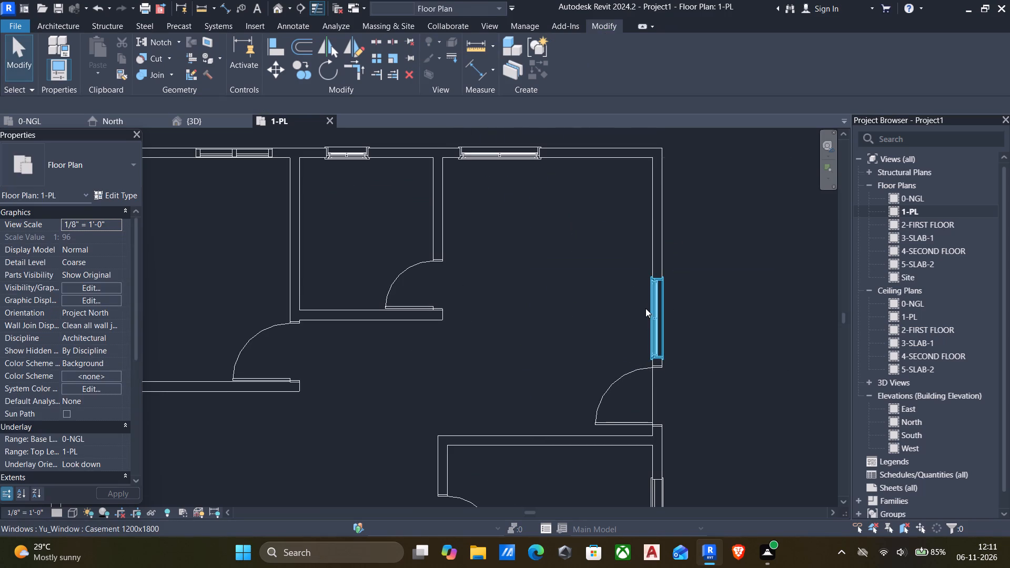
Set the sill height of the northeast room's two Casement 1200x1800 windows to 3'.
{"action": "left_click", "coordinate": [645, 308]}
{"action": "scroll", "coordinate": [463, 255], "scroll_direction": "down", "scroll_amount": 3}
{"action": "left_click", "coordinate": [486, 182], "text": "ctrl"}
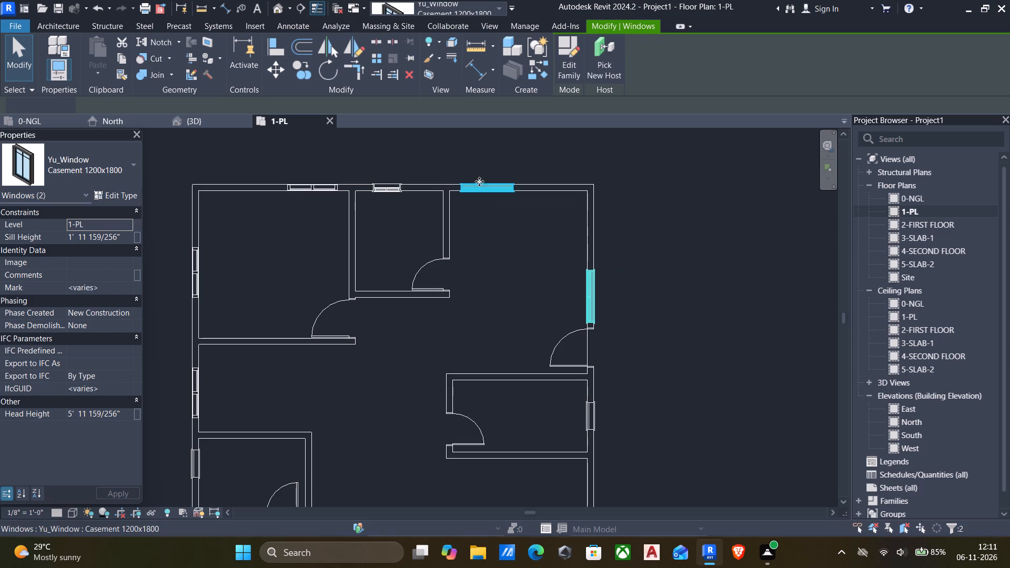
{"action": "left_click", "coordinate": [127, 237]}
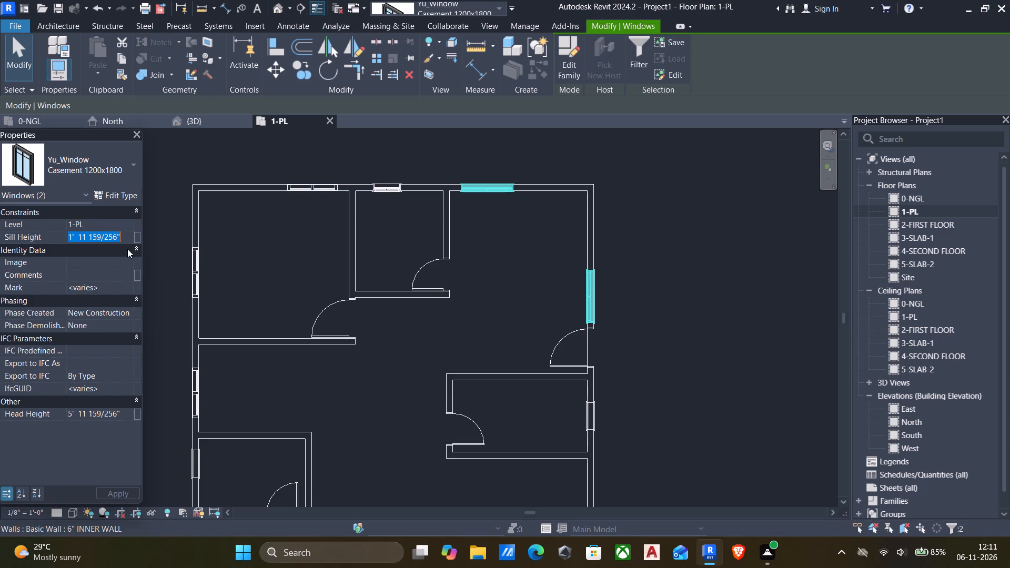
{"action": "key", "text": "3"}
{"action": "key", "text": "apostrophe"}
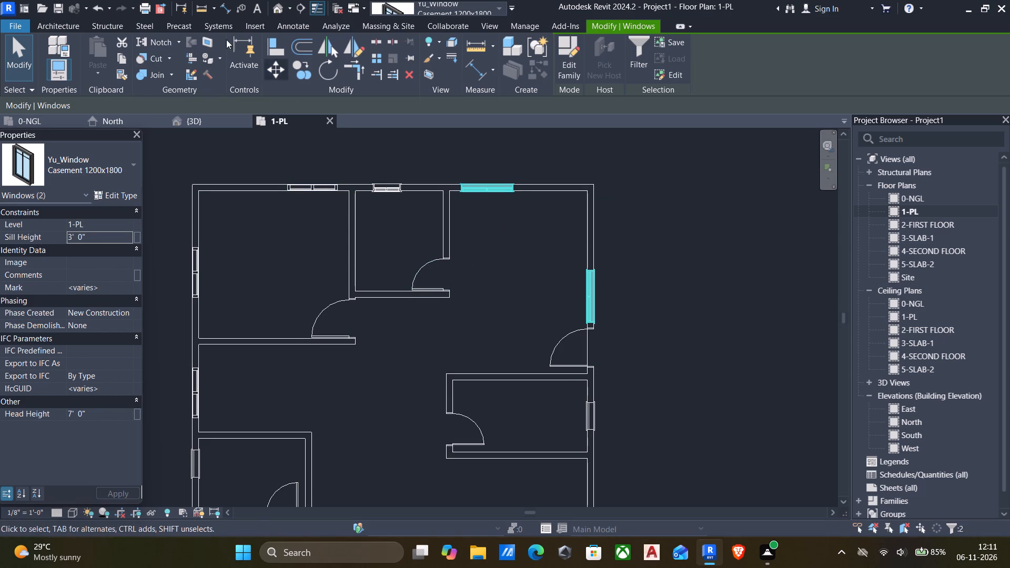
Examine the new Casement 1200x1800 window beside the exterior door on the east wall in the 3D view.
{"action": "left_click", "coordinate": [278, 7]}
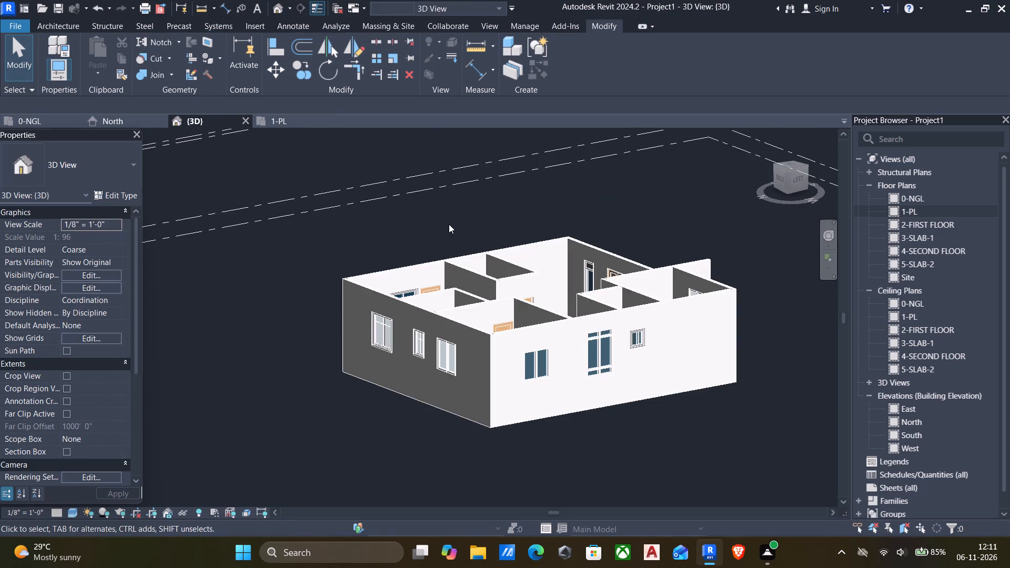
{"action": "scroll", "coordinate": [451, 226], "scroll_direction": "down", "scroll_amount": 2}
{"action": "scroll", "coordinate": [360, 261], "scroll_direction": "down", "scroll_amount": 4}
{"action": "middle_click_drag", "start_coordinate": [418, 272], "coordinate": [526, 278], "text": "shift"}
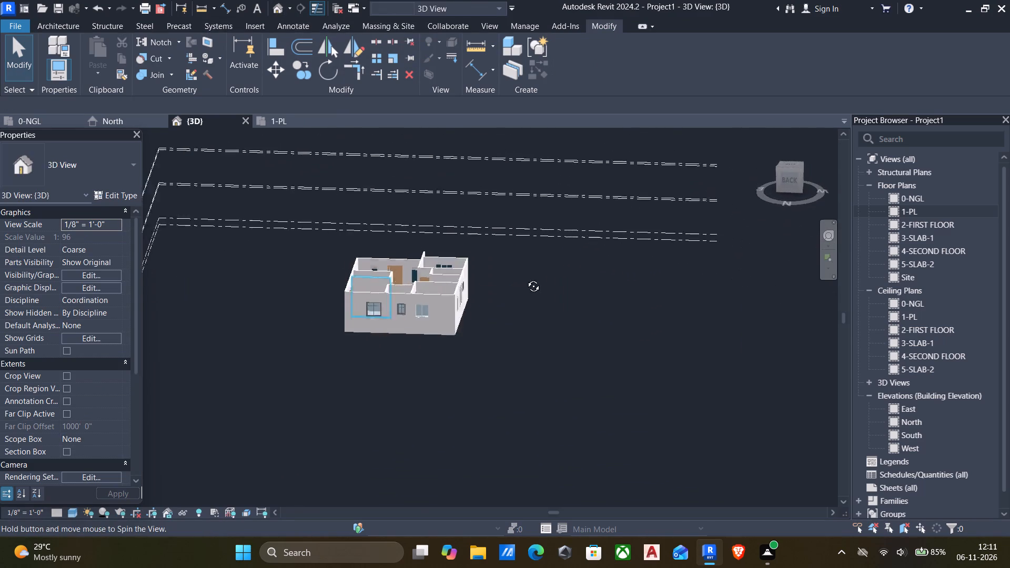
{"action": "middle_click_drag", "start_coordinate": [526, 278], "coordinate": [646, 289], "text": "shift"}
{"action": "middle_click_drag", "start_coordinate": [467, 294], "coordinate": [579, 298], "text": "shift"}
{"action": "scroll", "coordinate": [493, 361], "scroll_direction": "up", "scroll_amount": 3}
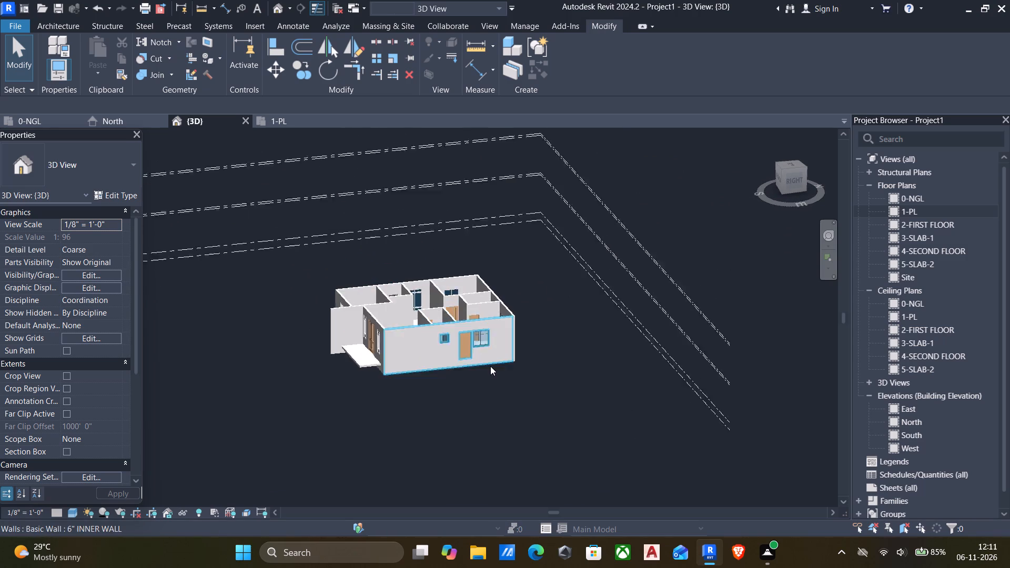
{"action": "scroll", "coordinate": [490, 366], "scroll_direction": "up", "scroll_amount": 9}
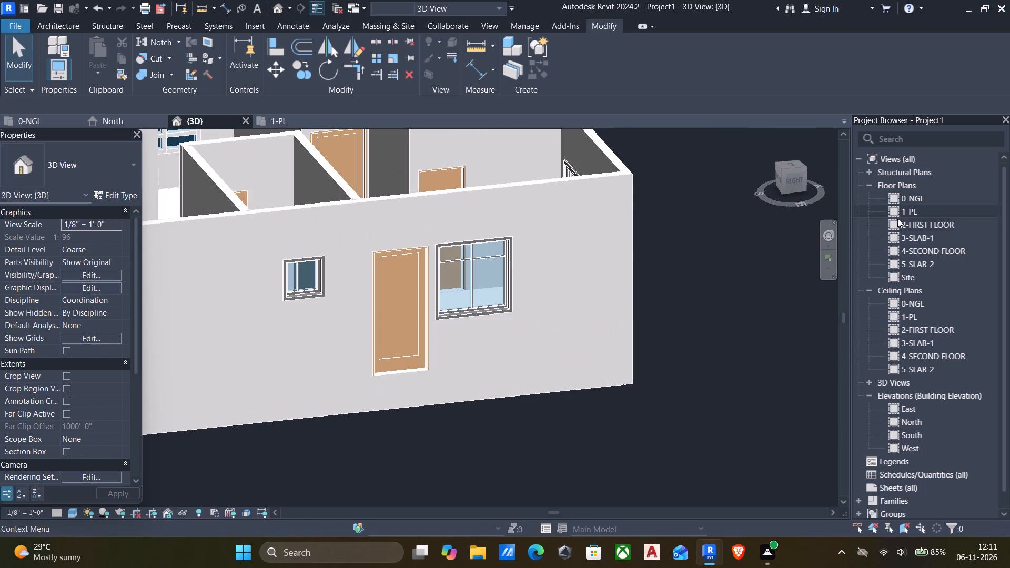
In the 1-PL floor plan, nudge the east wall's Casement 1200x1800 window north to 1'-0" from the door opening.
{"action": "left_click", "coordinate": [906, 216]}
{"action": "double_click", "coordinate": [899, 213]}
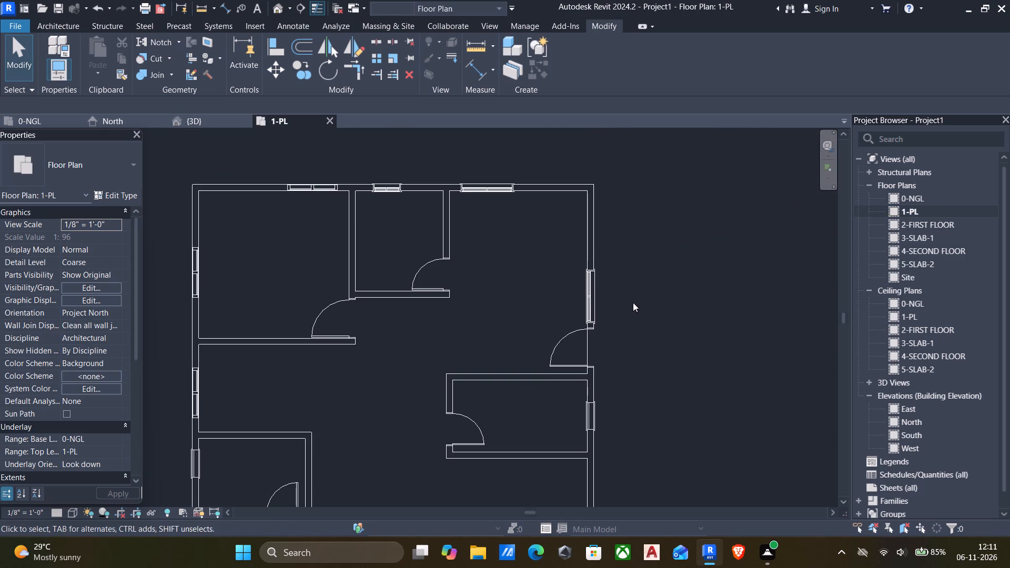
{"action": "left_click", "coordinate": [590, 299]}
{"action": "key", "text": "Up"}
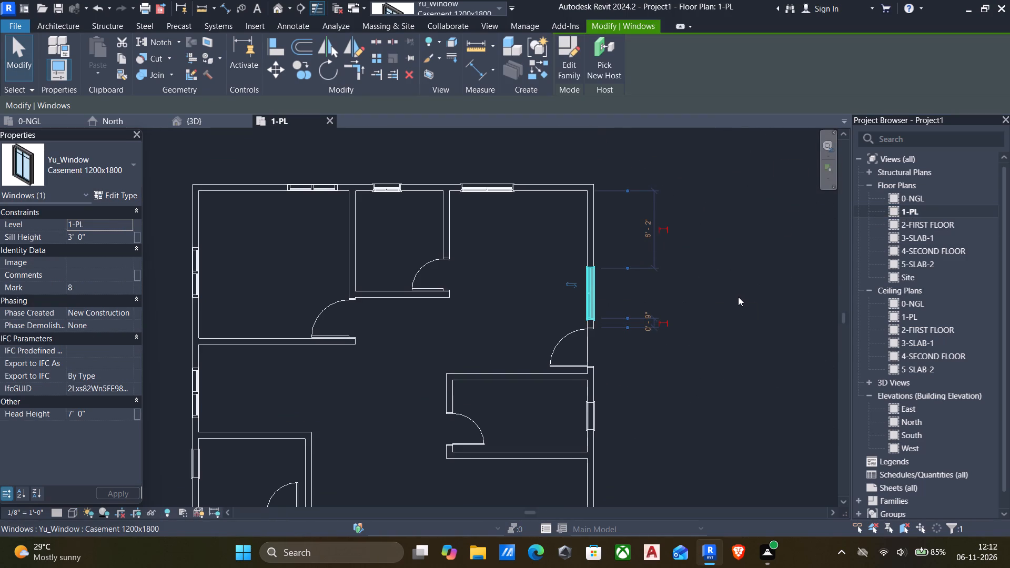
{"action": "key", "text": "Up"}
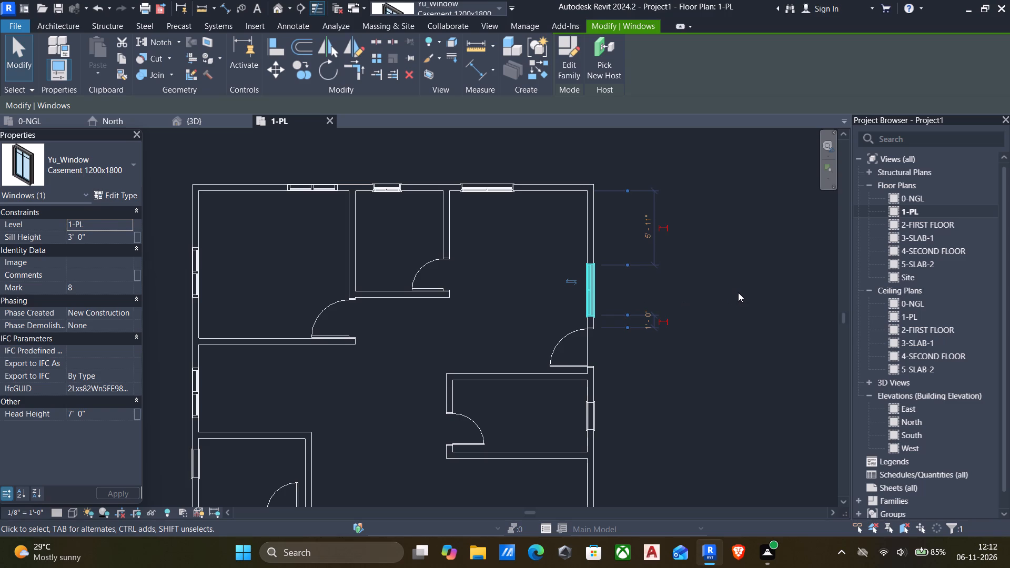
{"action": "left_click", "coordinate": [738, 292]}
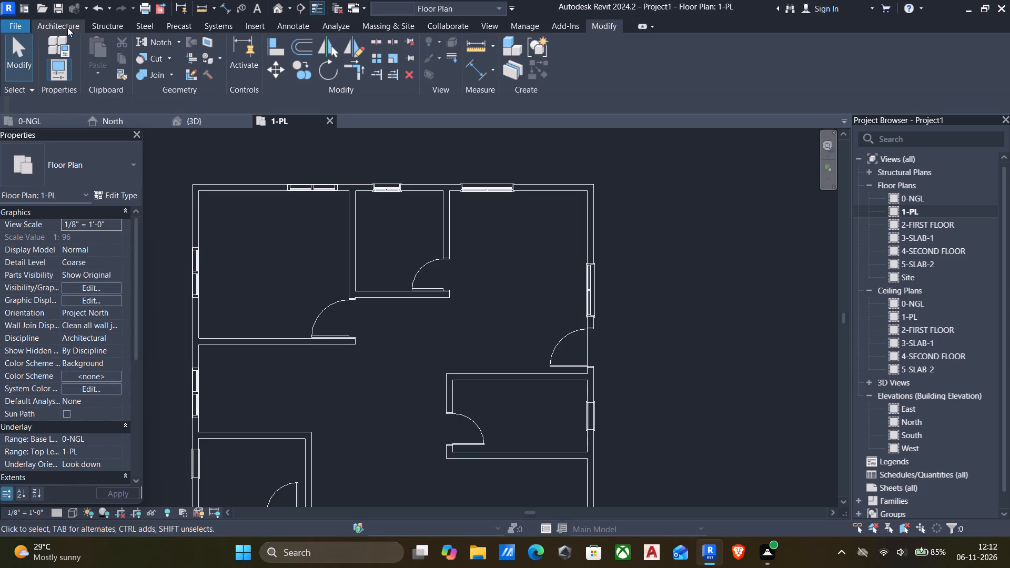
Start a model in-place component in the Casework category, keeping the default name.
{"action": "left_click", "coordinate": [67, 27]}
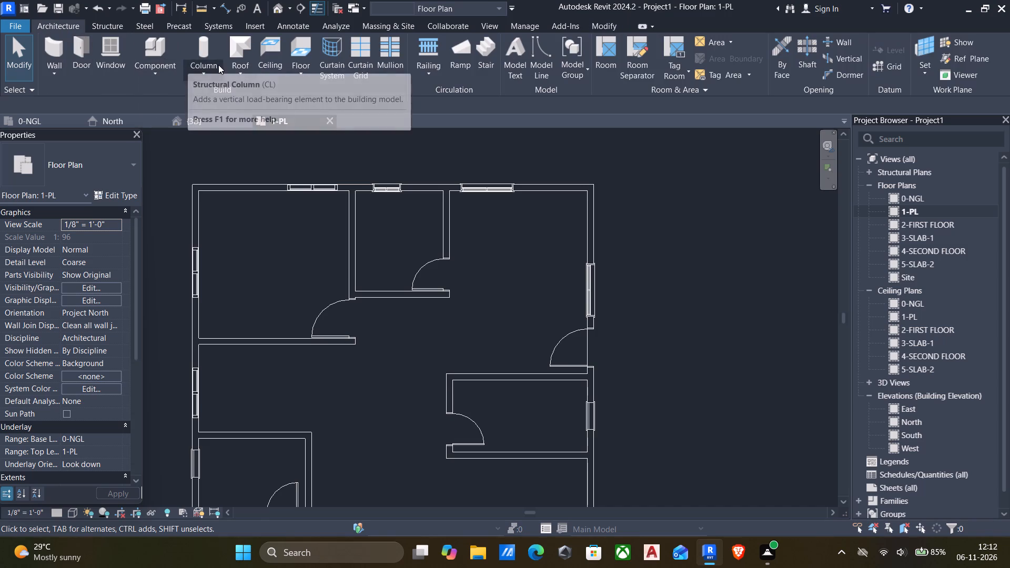
{"action": "left_click", "coordinate": [148, 75]}
{"action": "left_click", "coordinate": [170, 123]}
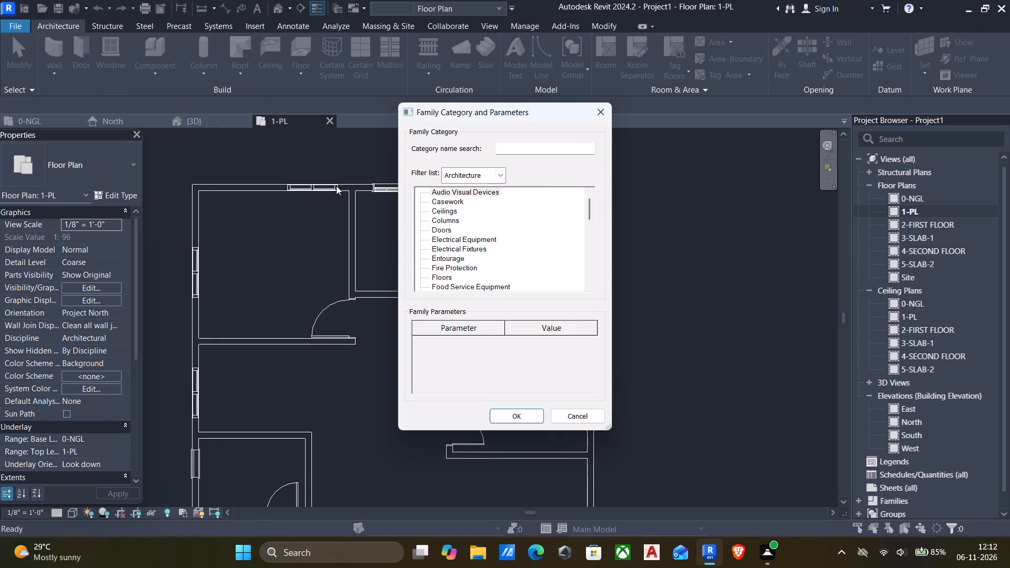
{"action": "left_click", "coordinate": [457, 203]}
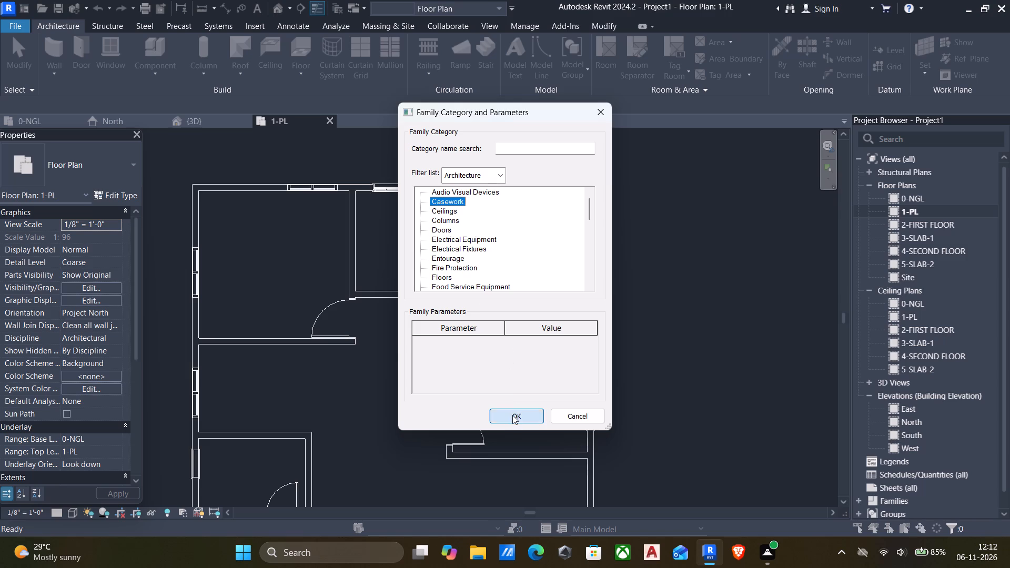
{"action": "left_click", "coordinate": [512, 415]}
{"action": "left_click", "coordinate": [491, 299]}
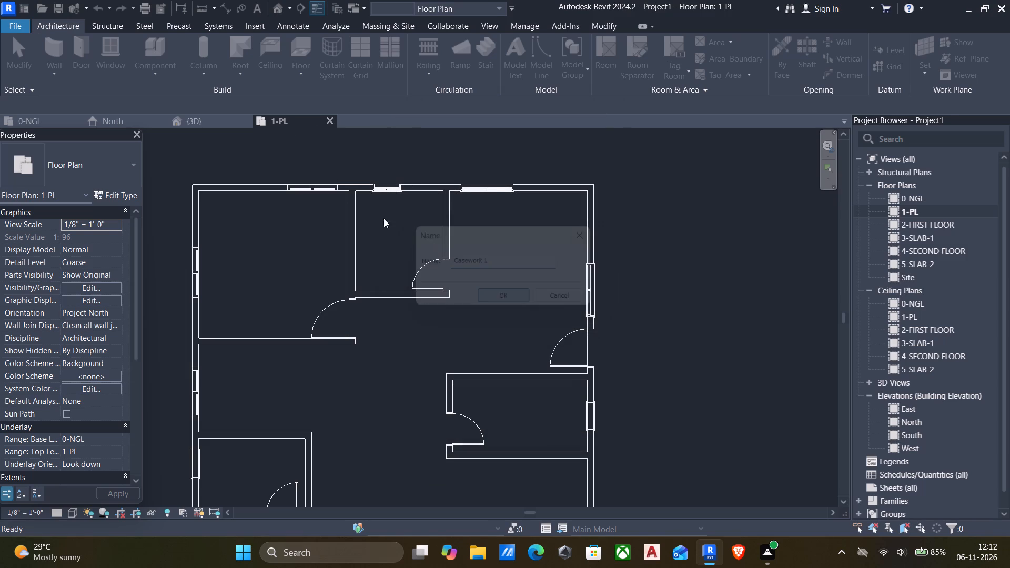
Start an extrusion and pick sketch lines along the northeast room's inner north, west and east wall faces.
{"action": "left_click", "coordinate": [112, 48]}
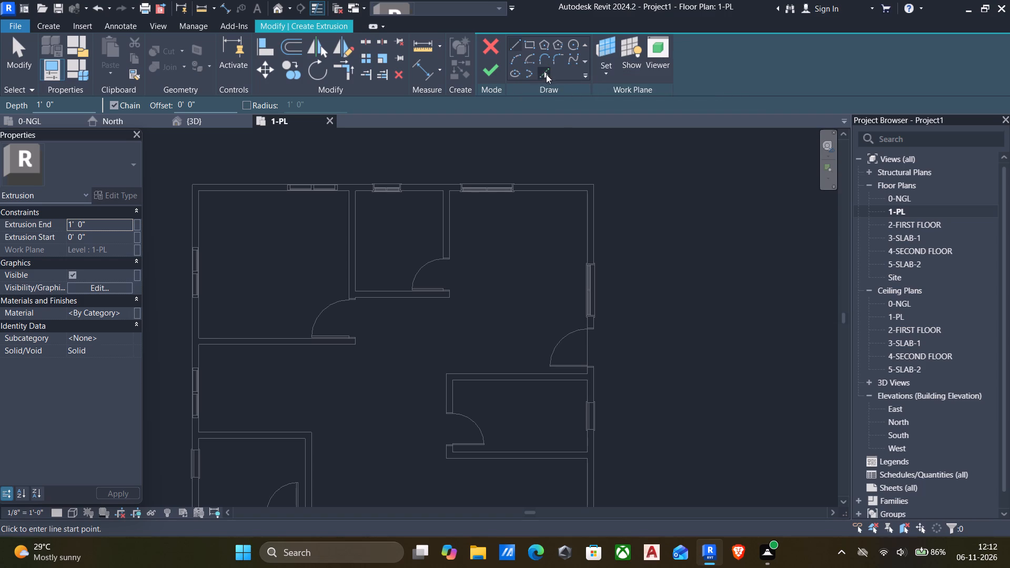
{"action": "left_click", "coordinate": [546, 74]}
{"action": "scroll", "coordinate": [529, 195], "scroll_direction": "up", "scroll_amount": 4}
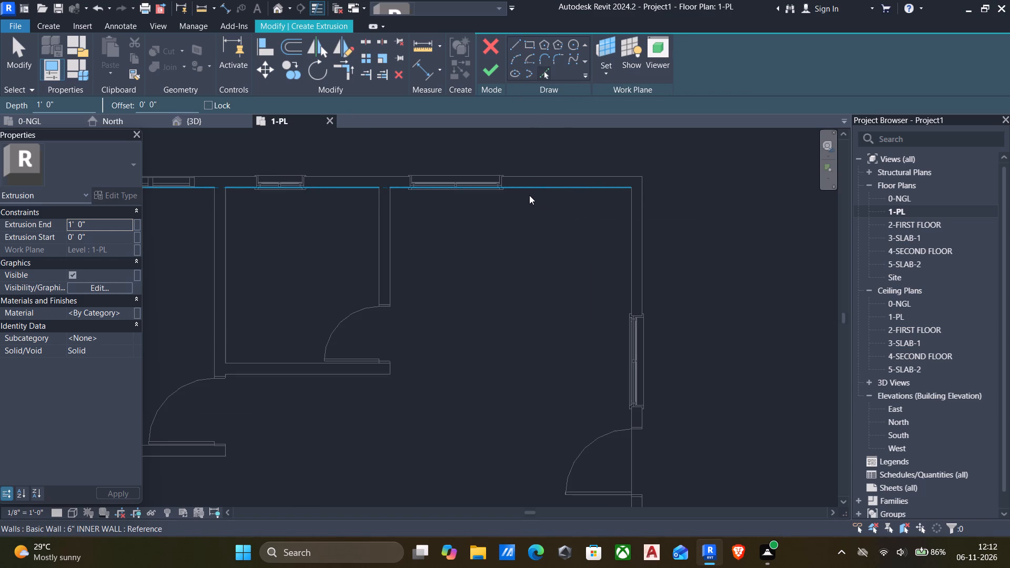
{"action": "left_click", "coordinate": [529, 195]}
{"action": "left_click", "coordinate": [534, 191]}
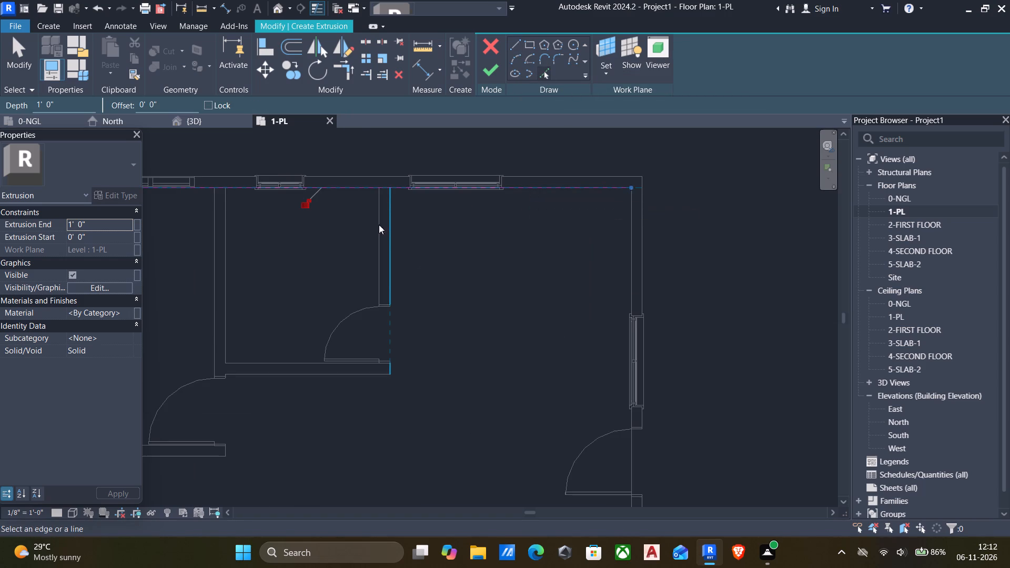
{"action": "left_click", "coordinate": [389, 221]}
{"action": "left_click", "coordinate": [626, 242]}
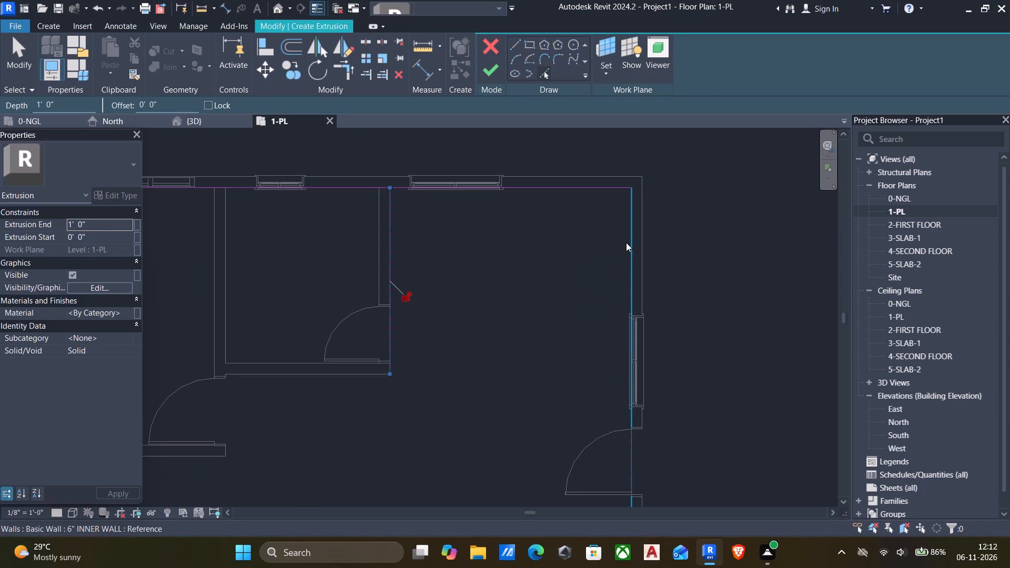
Add extrusion sketch lines offset 1'6" into the northeast room from its north, west and east wall faces.
{"action": "scroll", "coordinate": [604, 240], "scroll_direction": "down", "scroll_amount": 1}
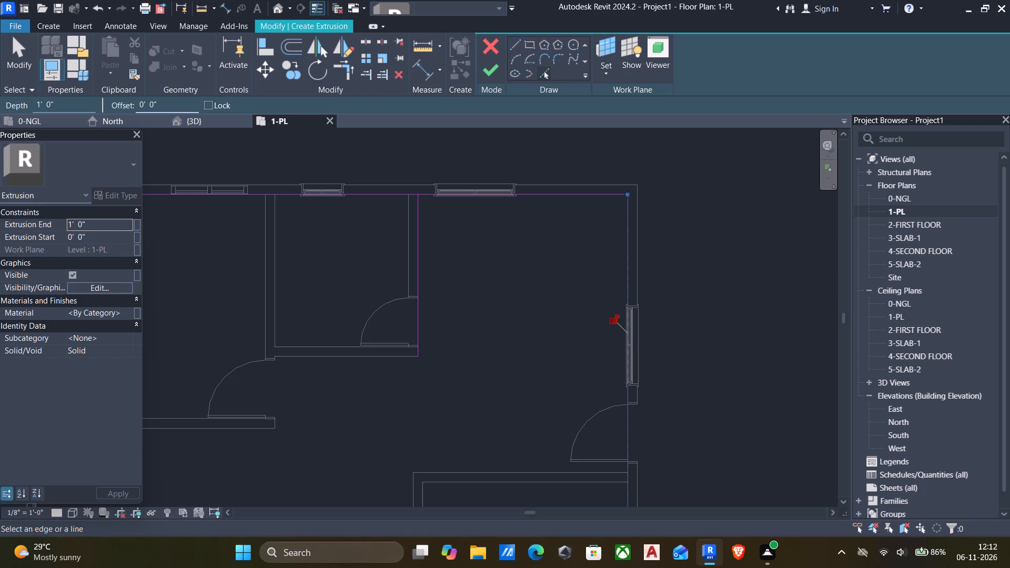
{"action": "left_click_drag", "start_coordinate": [171, 107], "coordinate": [83, 101]}
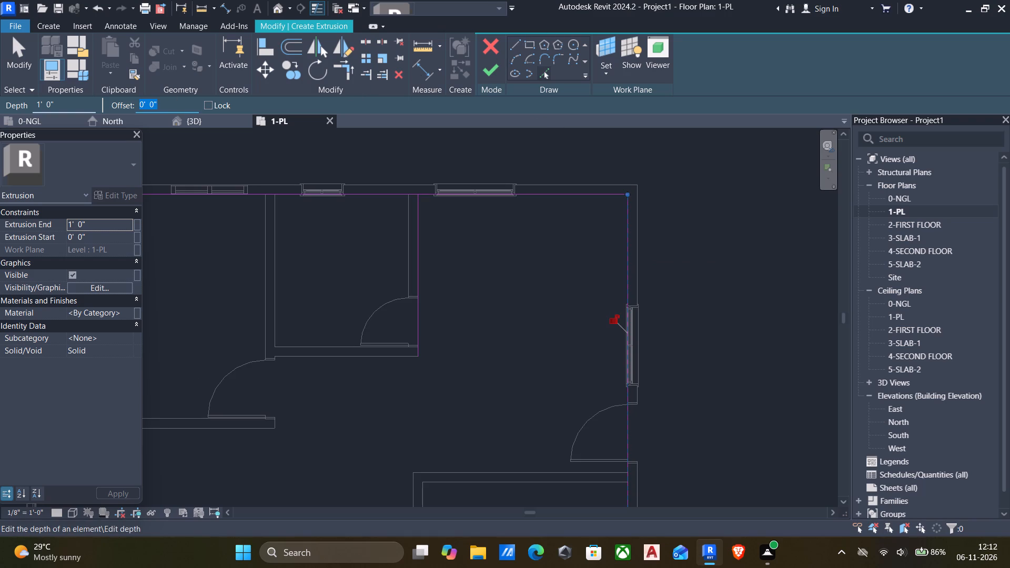
{"action": "type", "text": "1'6\""}
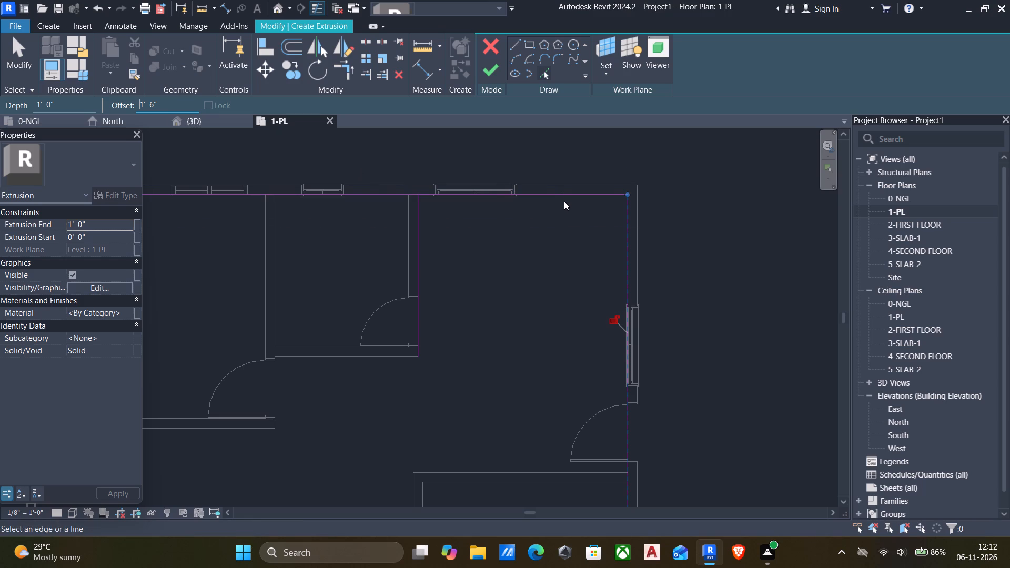
{"action": "left_click", "coordinate": [561, 198]}
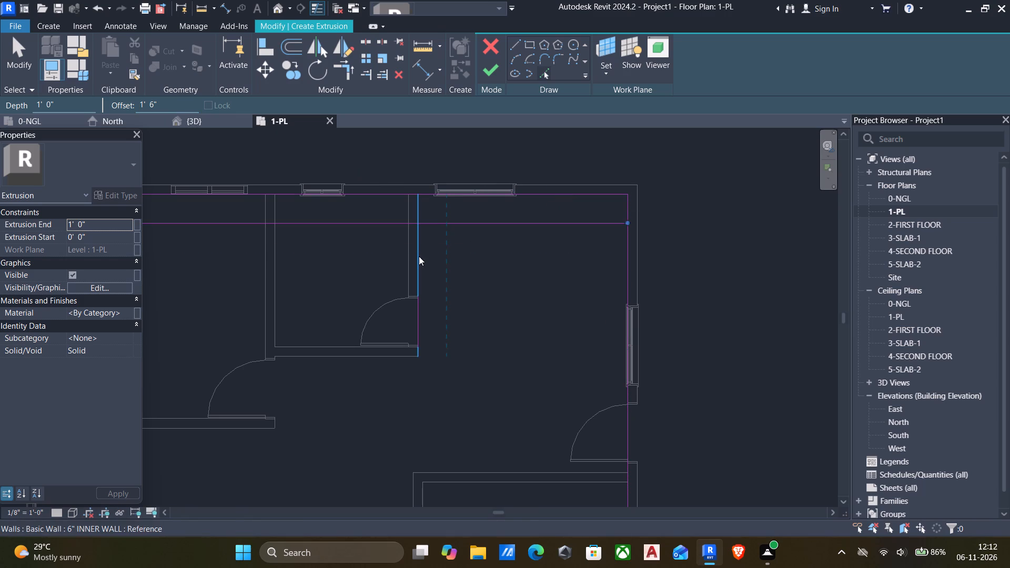
{"action": "left_click", "coordinate": [419, 256]}
{"action": "left_click", "coordinate": [624, 267]}
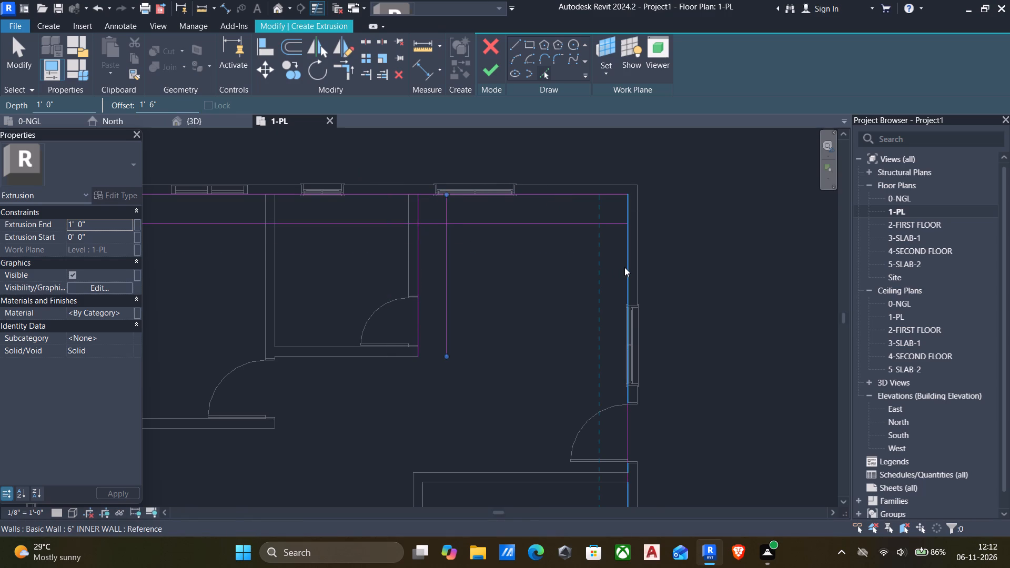
{"action": "key", "text": "Escape"}
{"action": "key", "text": "Escape"}
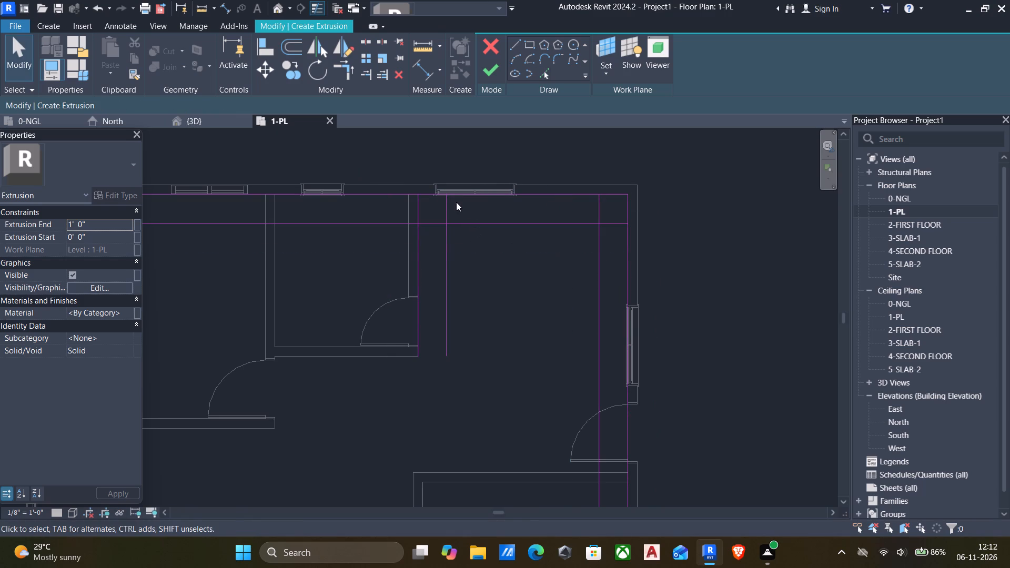
Trim the inner offset lines together at both north corners, and the outer wall-face lines together at the northwest corner.
{"action": "key", "text": "t"}
{"action": "key", "text": "r"}
{"action": "left_click", "coordinate": [490, 192]}
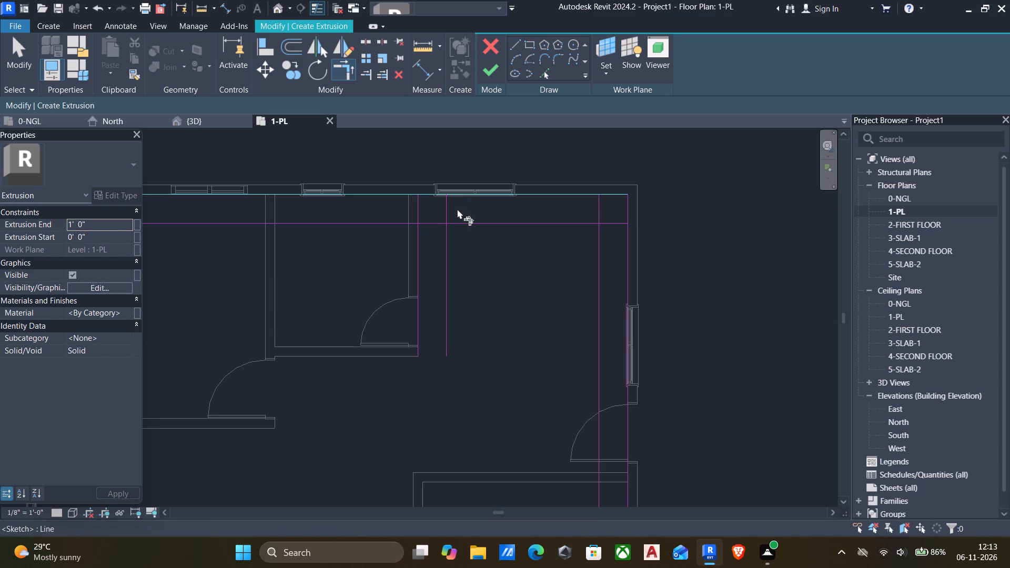
{"action": "left_click", "coordinate": [448, 210]}
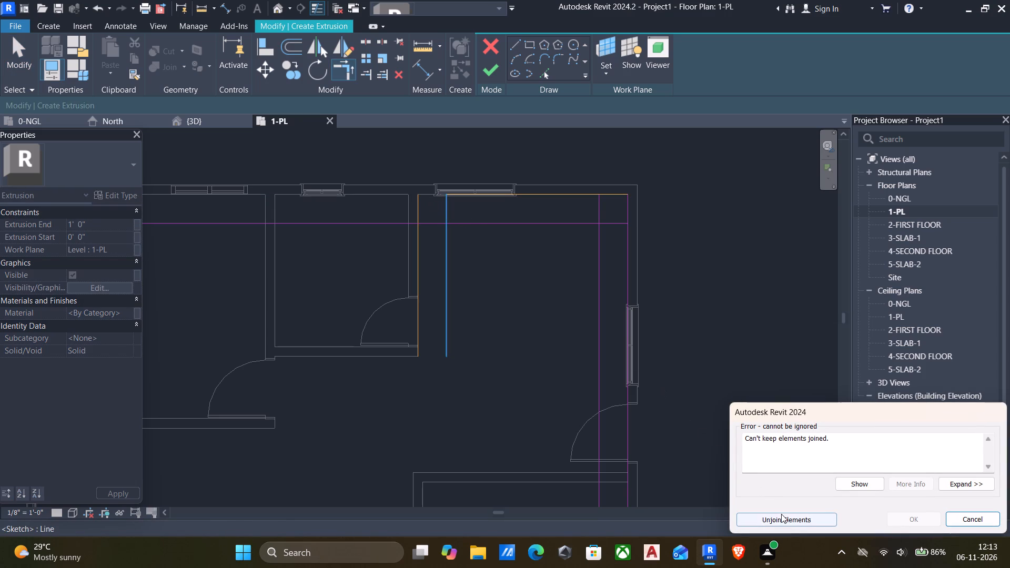
{"action": "left_click", "coordinate": [975, 512]}
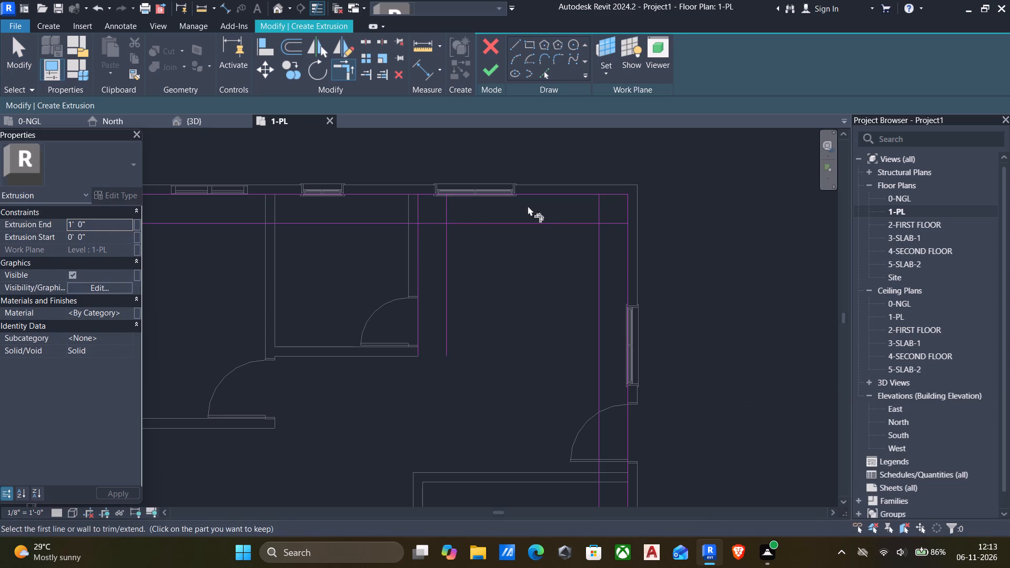
{"action": "left_click", "coordinate": [481, 225]}
{"action": "left_click", "coordinate": [450, 242]}
{"action": "left_click", "coordinate": [578, 228]}
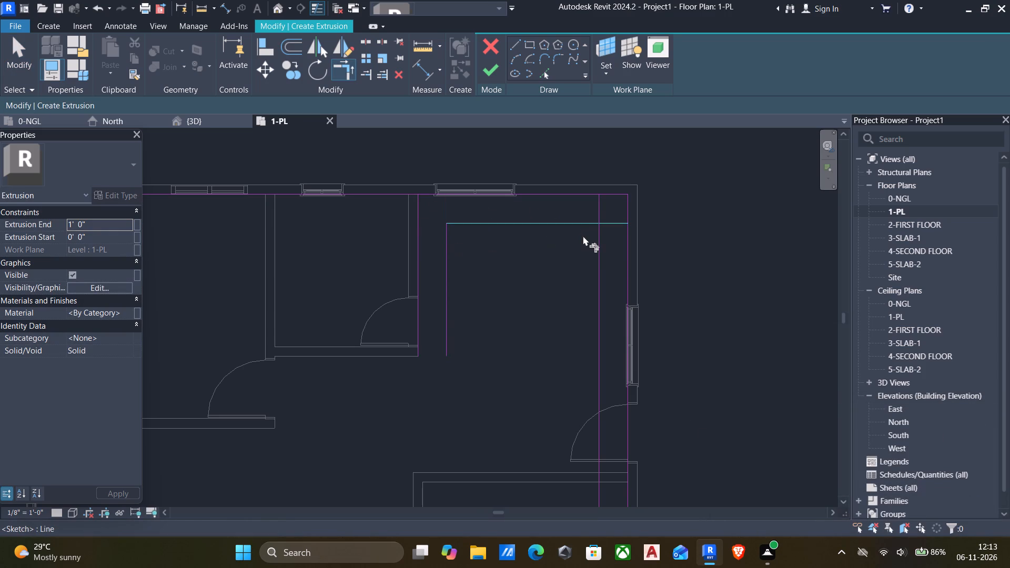
{"action": "left_click", "coordinate": [598, 248]}
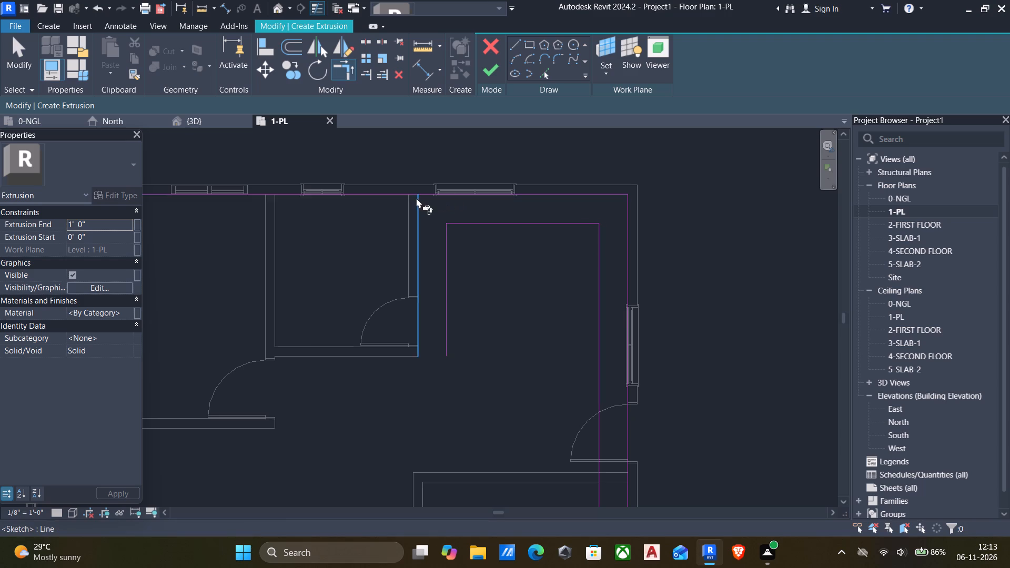
{"action": "left_click", "coordinate": [427, 195]}
{"action": "left_click", "coordinate": [421, 219]}
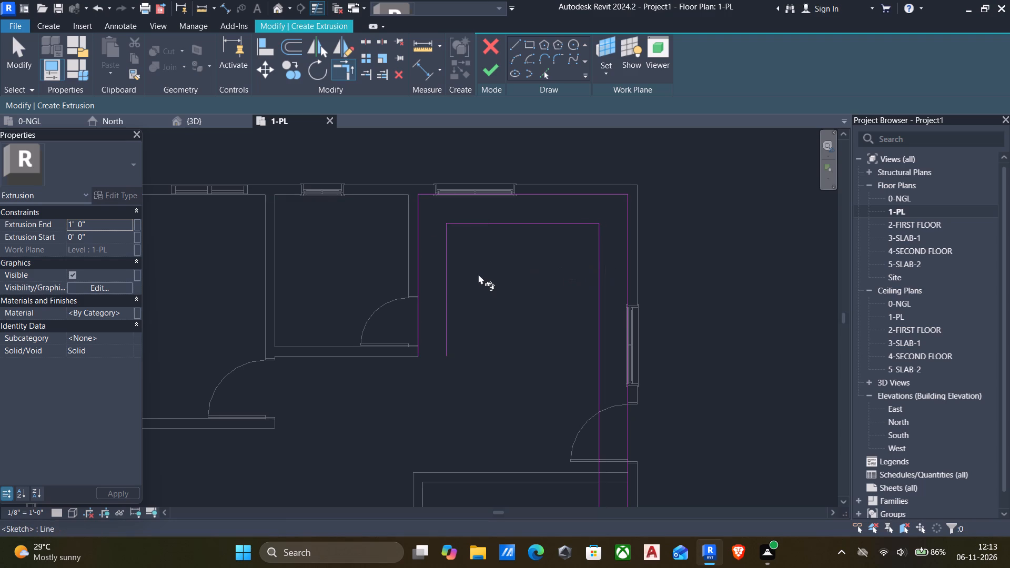
Extend the inner north sketch line across to the west wall-face line with a new line, and delete the inner west offset line.
{"action": "middle_click_drag", "start_coordinate": [481, 280], "coordinate": [444, 266]}
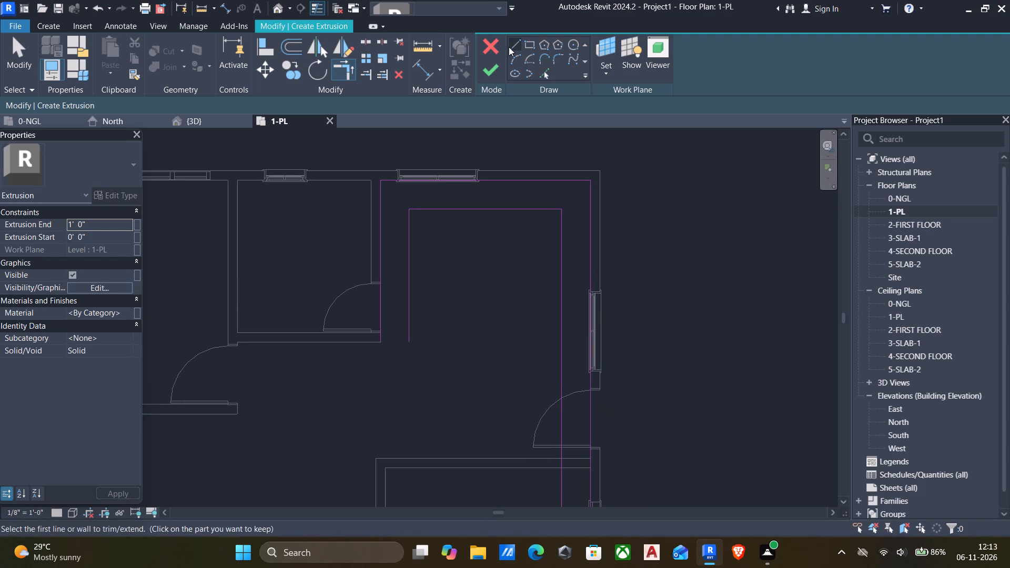
{"action": "left_click", "coordinate": [511, 47]}
{"action": "scroll", "coordinate": [375, 266], "scroll_direction": "up", "scroll_amount": 2}
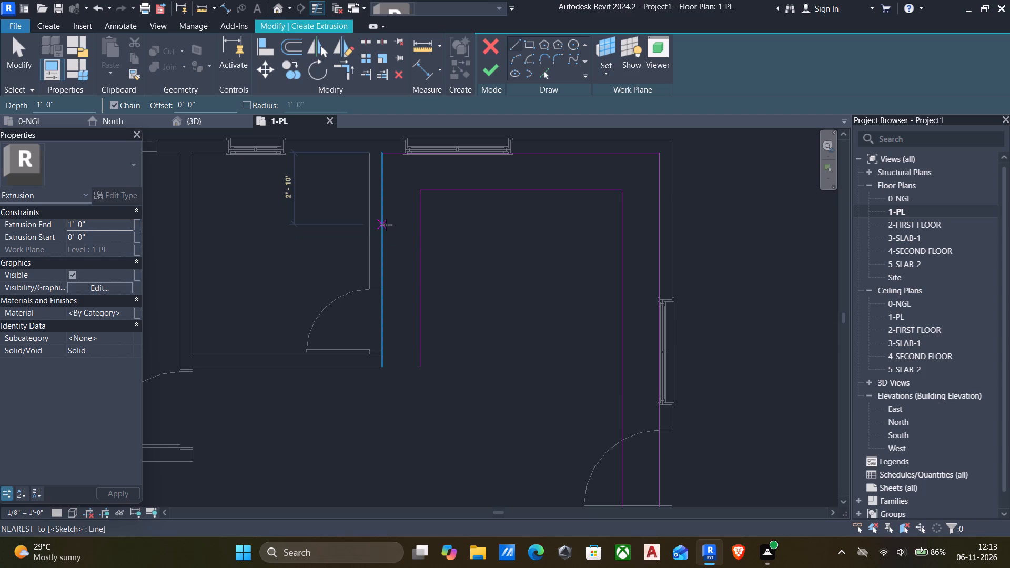
{"action": "left_click", "coordinate": [419, 187]}
{"action": "left_click", "coordinate": [383, 188]}
{"action": "key", "text": "Escape"}
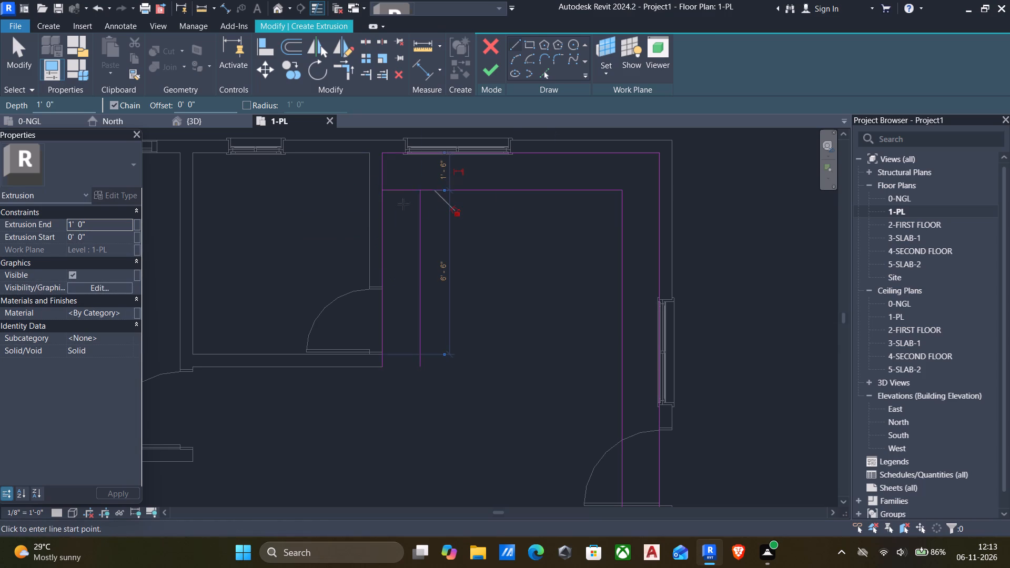
{"action": "key", "text": "Escape"}
{"action": "left_click", "coordinate": [419, 234]}
{"action": "key", "text": "Delete"}
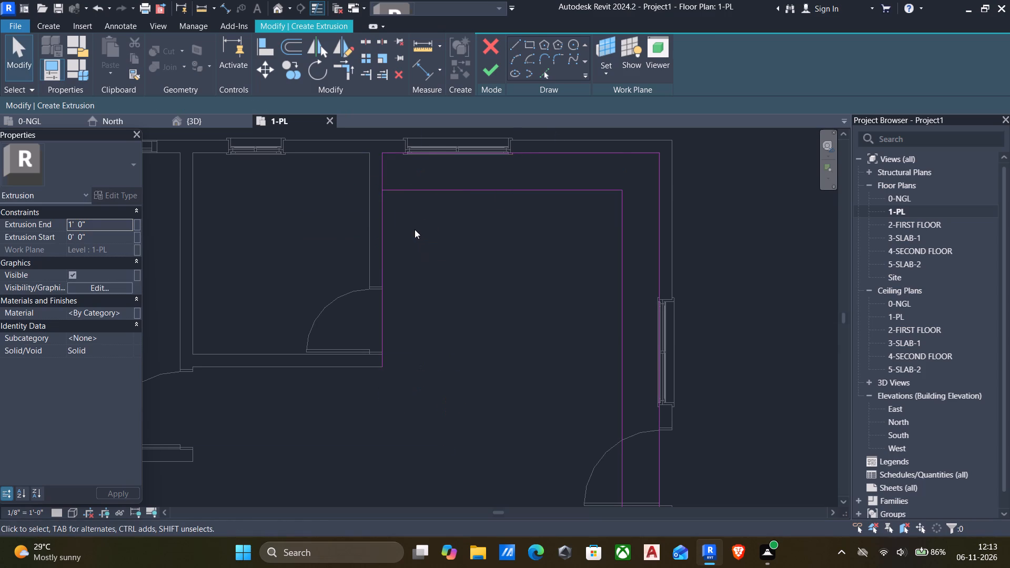
Draw a short line joining the inner and outer east sketch lines, about 3'-3" south of the inner north line.
{"action": "scroll", "coordinate": [609, 239], "scroll_direction": "down", "scroll_amount": 3}
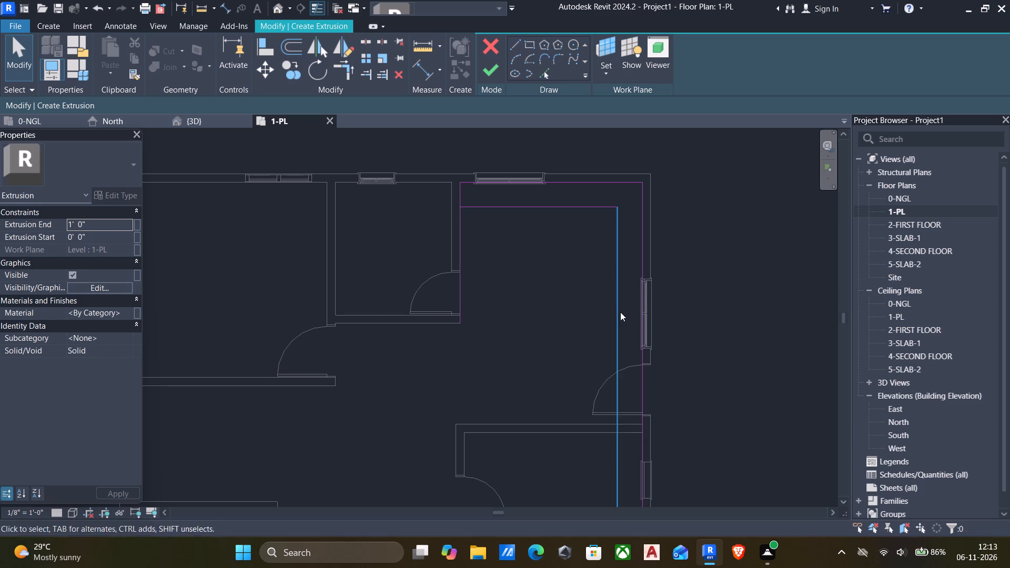
{"action": "left_click", "coordinate": [516, 48]}
{"action": "scroll", "coordinate": [628, 300], "scroll_direction": "up", "scroll_amount": 3}
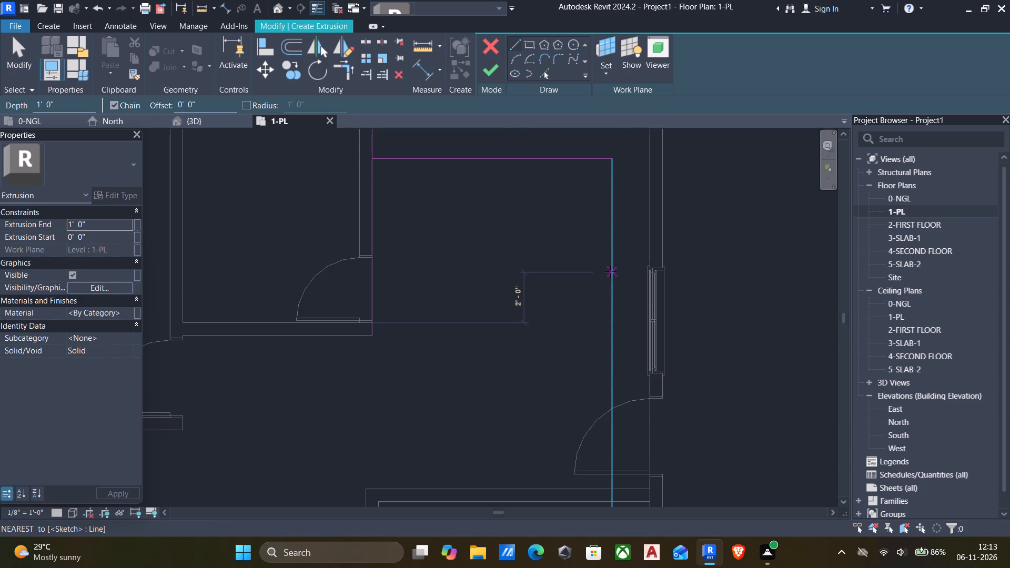
{"action": "left_click", "coordinate": [612, 240]}
{"action": "left_click", "coordinate": [652, 235]}
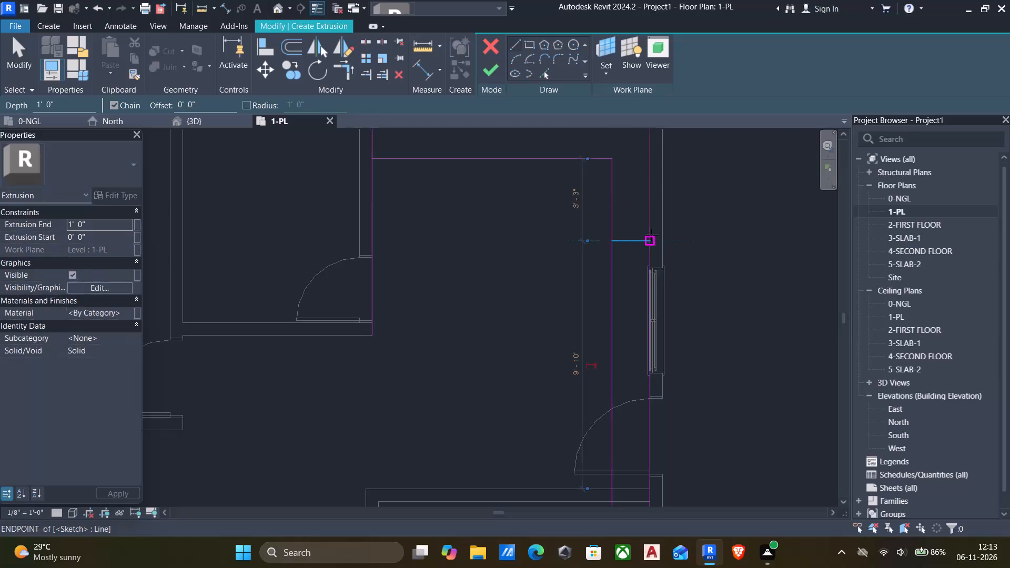
{"action": "key", "text": "Escape"}
{"action": "key", "text": "Escape"}
Trim both east sketch lines to the short closing line, and the west wall-face line to the inner north line.
{"action": "type", "text": "tr"}
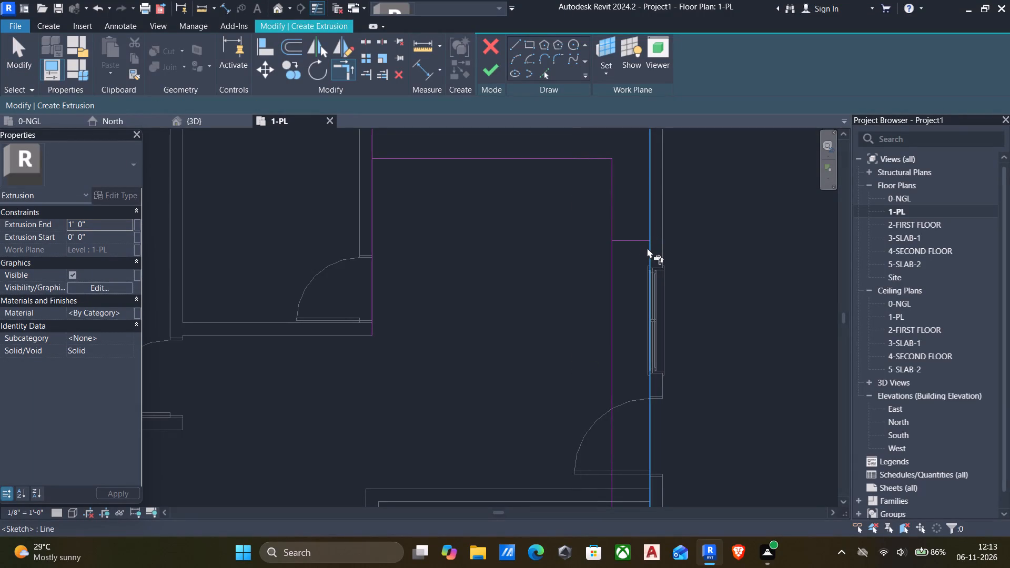
{"action": "left_click", "coordinate": [650, 231]}
{"action": "left_click", "coordinate": [639, 239]}
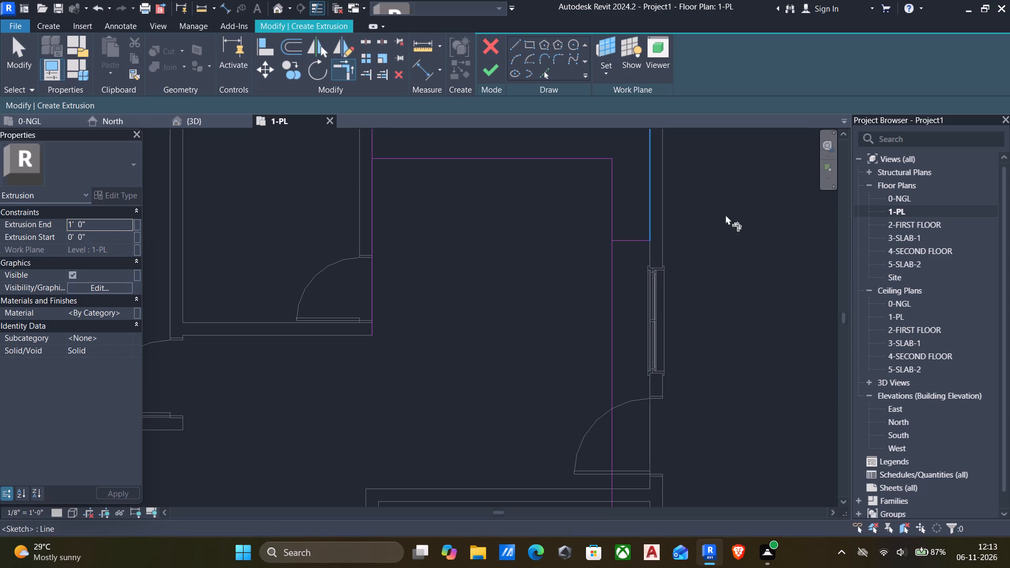
{"action": "left_click", "coordinate": [609, 206]}
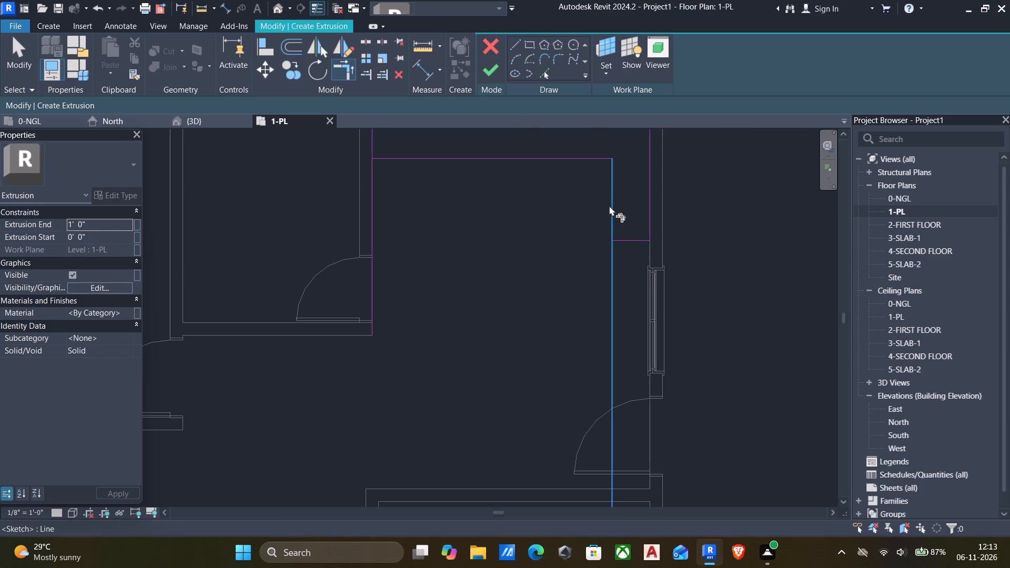
{"action": "left_click", "coordinate": [614, 237]}
{"action": "scroll", "coordinate": [438, 210], "scroll_direction": "down", "scroll_amount": 2}
{"action": "middle_click_drag", "start_coordinate": [436, 213], "coordinate": [435, 261]}
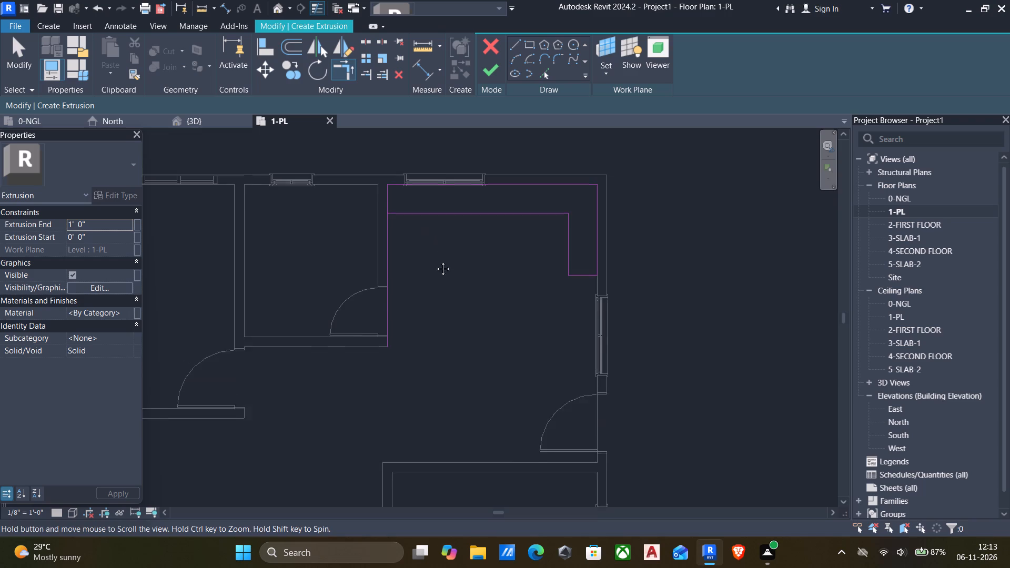
{"action": "middle_click_drag", "start_coordinate": [435, 261], "coordinate": [436, 275]}
{"action": "left_click", "coordinate": [389, 213]}
{"action": "left_click", "coordinate": [403, 231]}
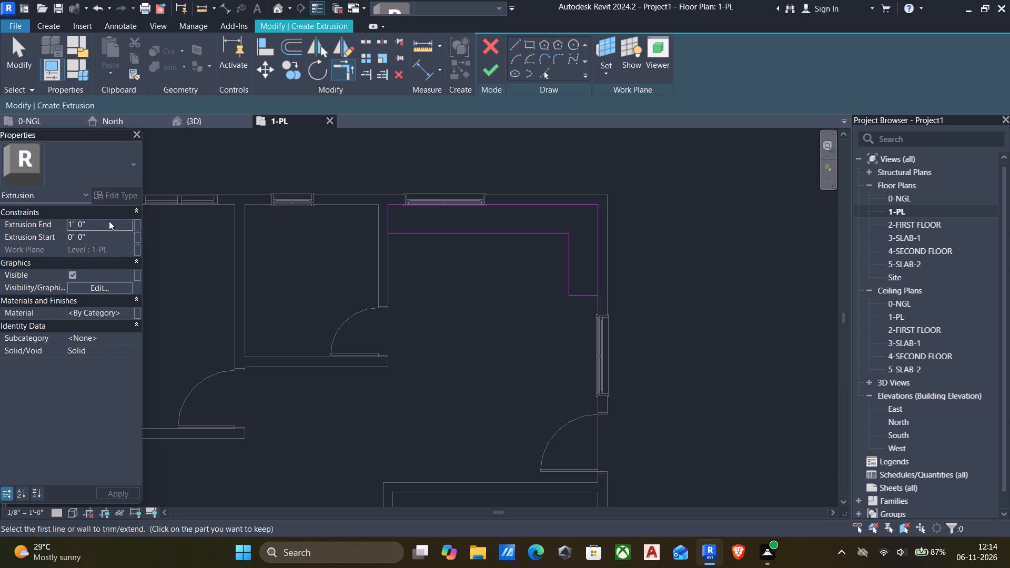
Finish the L-shaped extrusion sketch with a depth of 1' 0".
{"action": "left_click", "coordinate": [489, 74]}
{"action": "scroll", "coordinate": [461, 246], "scroll_direction": "down", "scroll_amount": 1}
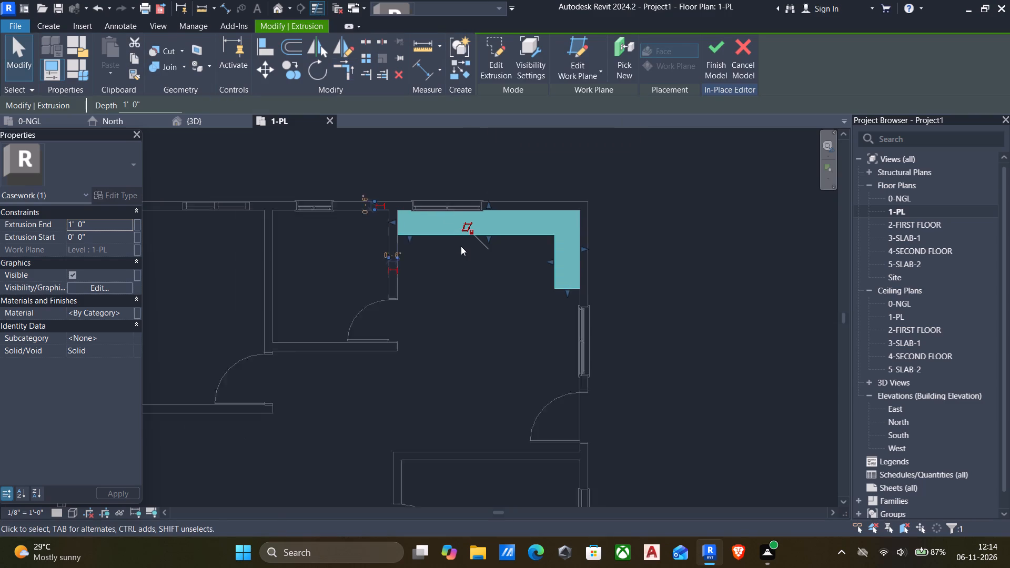
{"action": "scroll", "coordinate": [461, 246], "scroll_direction": "down", "scroll_amount": 1}
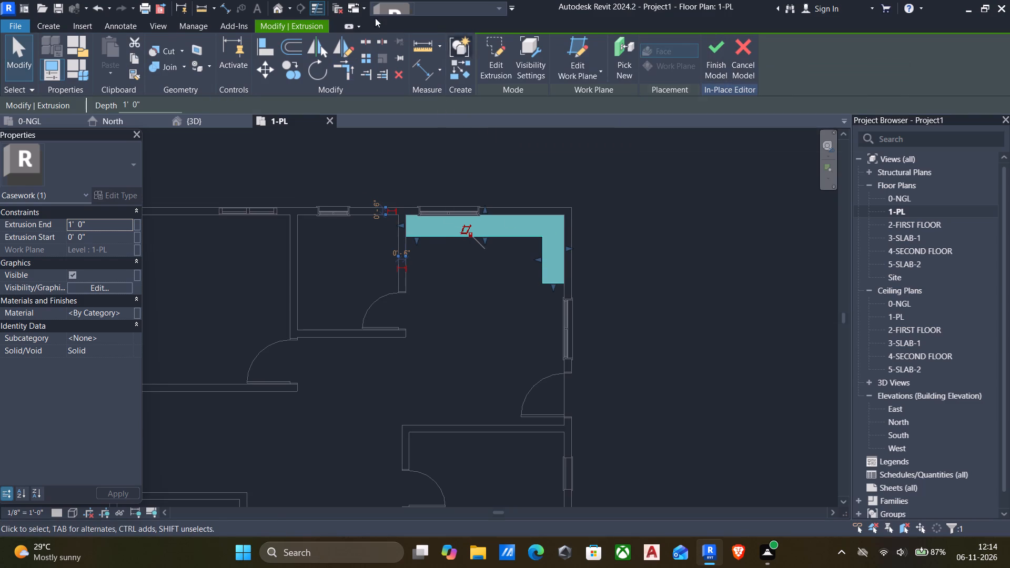
View the casework extrusion in the default 3D view and finish the in-place model.
{"action": "left_click", "coordinate": [276, 10]}
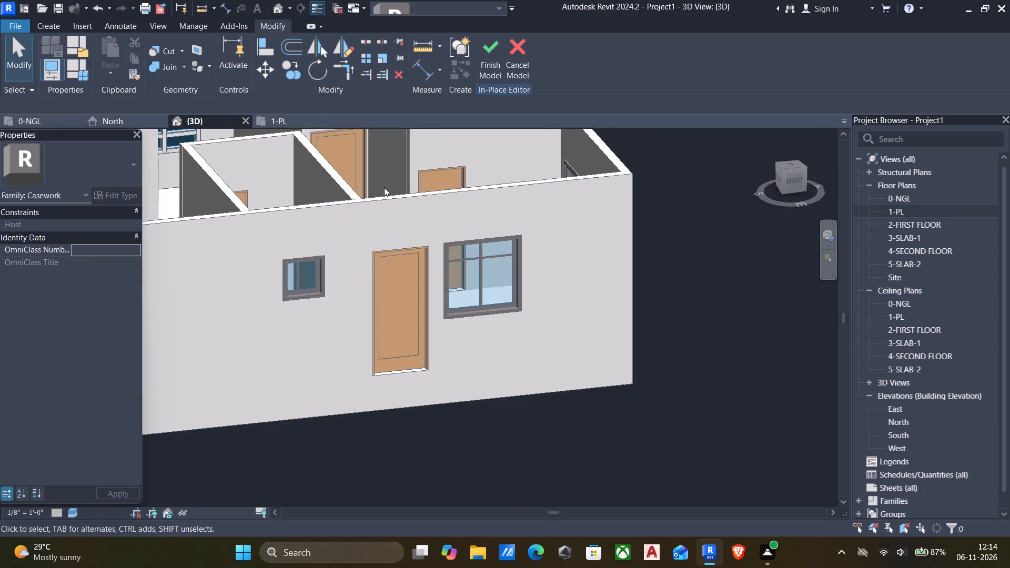
{"action": "scroll", "coordinate": [384, 197], "scroll_direction": "down", "scroll_amount": 3}
{"action": "middle_click_drag", "start_coordinate": [390, 201], "coordinate": [425, 371], "text": "shift"}
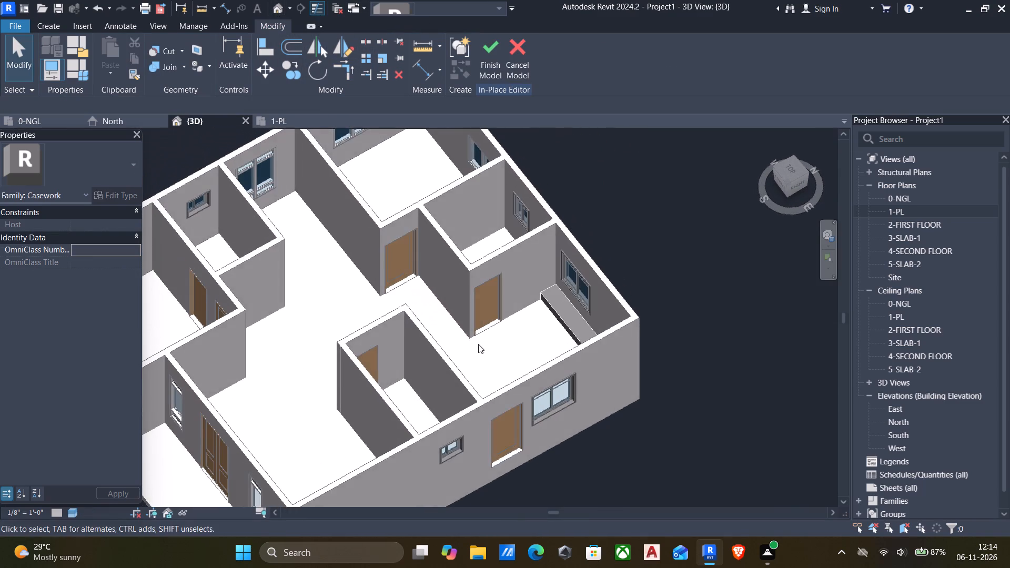
{"action": "middle_click_drag", "start_coordinate": [486, 336], "coordinate": [528, 251], "text": "shift"}
{"action": "middle_click_drag", "start_coordinate": [532, 248], "coordinate": [485, 318]}
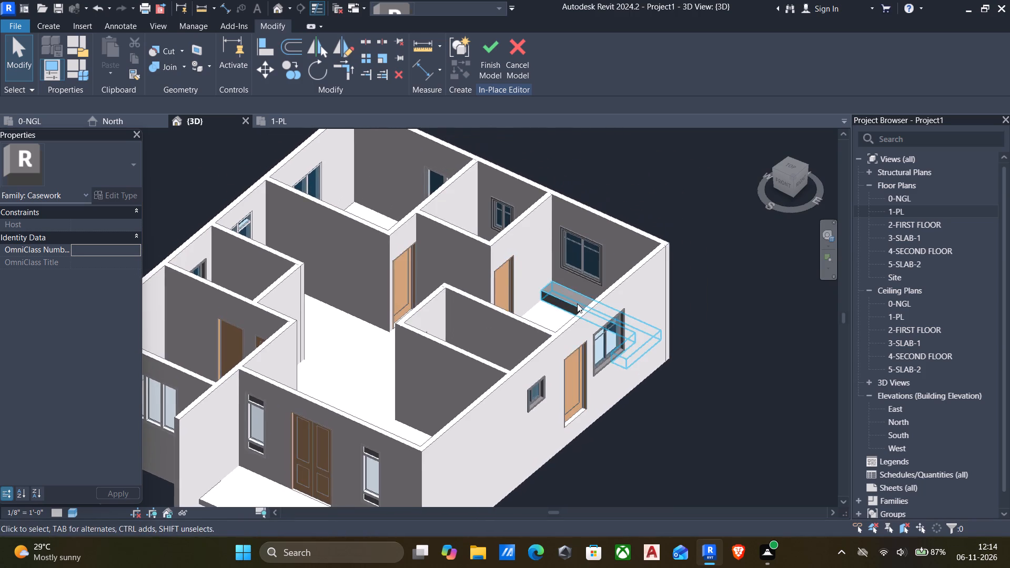
{"action": "scroll", "coordinate": [577, 303], "scroll_direction": "up", "scroll_amount": 2}
{"action": "left_click", "coordinate": [564, 303]}
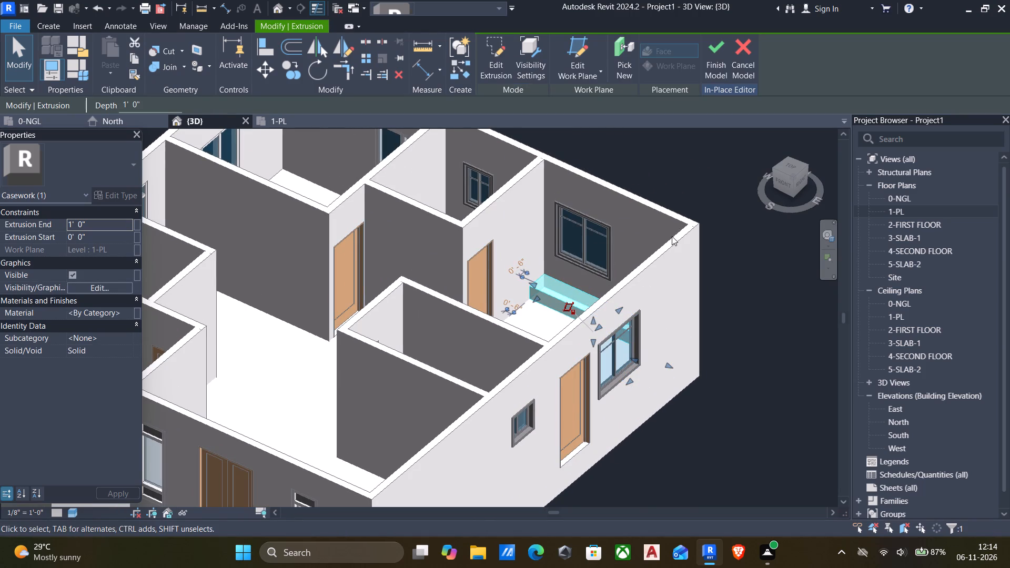
{"action": "left_click", "coordinate": [669, 168]}
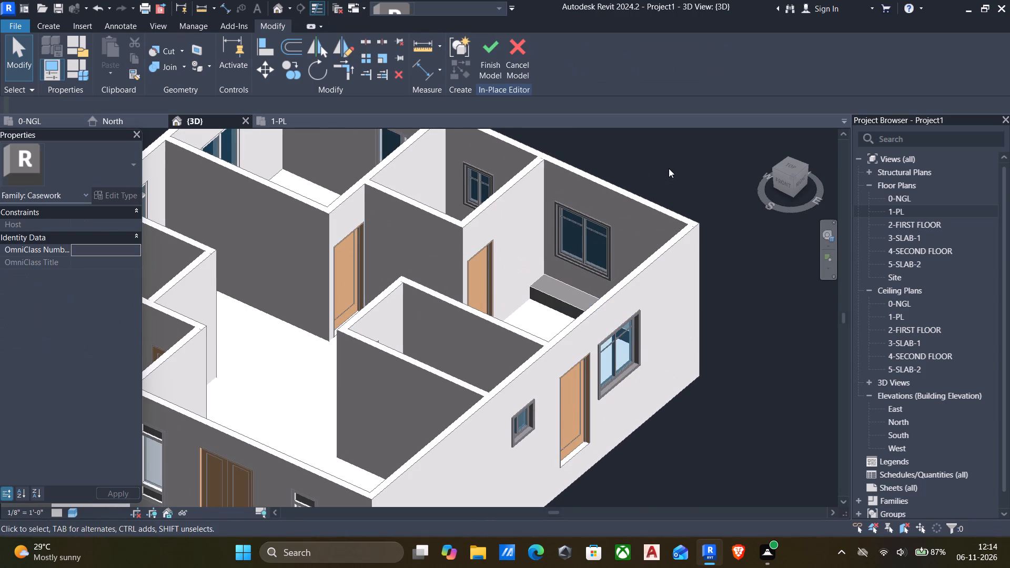
{"action": "left_click", "coordinate": [658, 251]}
{"action": "left_click", "coordinate": [495, 49]}
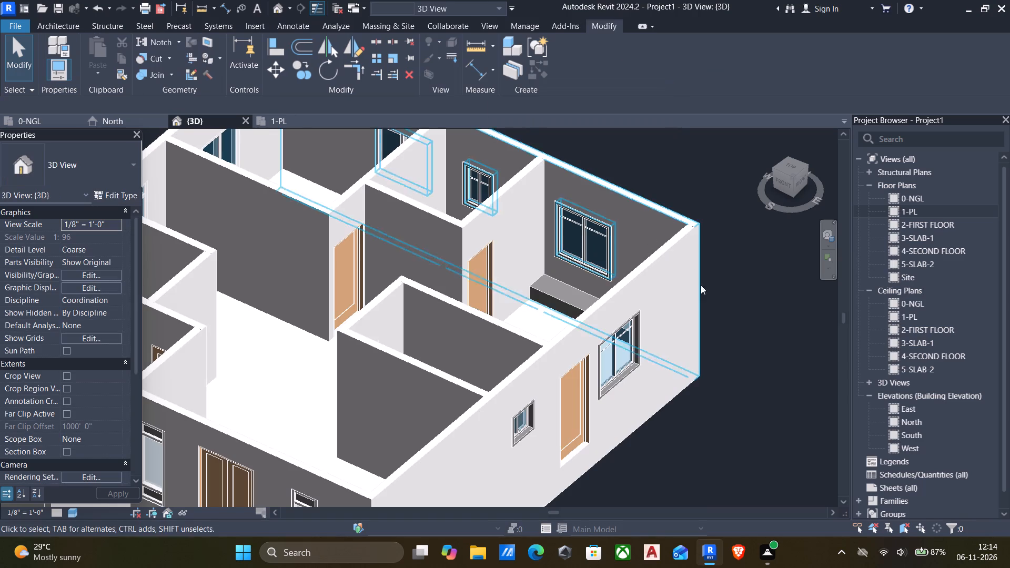
Temporarily hide the 6" INNER WALL along the house's east side in the 3D view.
{"action": "left_click", "coordinate": [653, 260]}
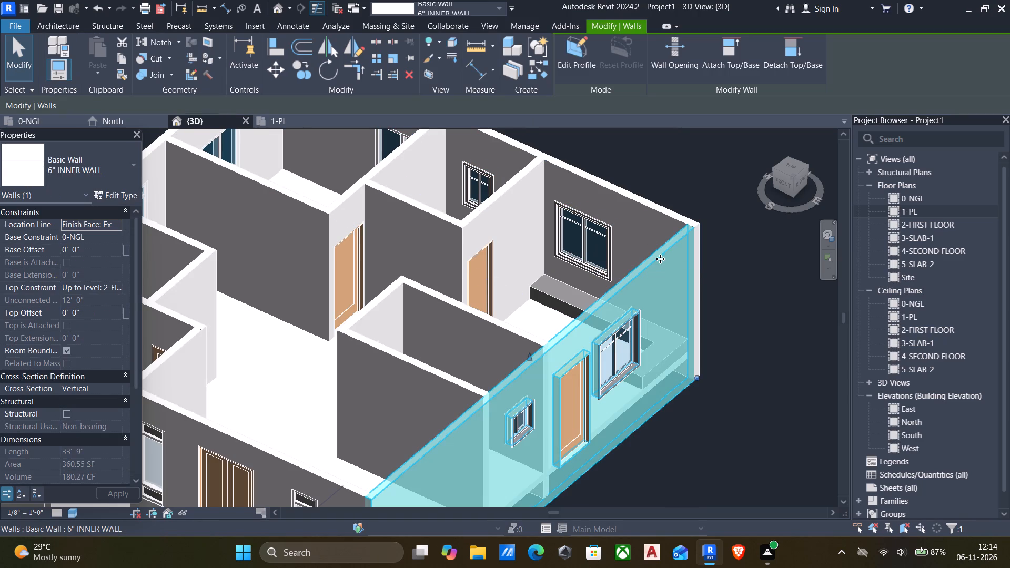
{"action": "key", "text": "h"}
{"action": "key", "text": "h"}
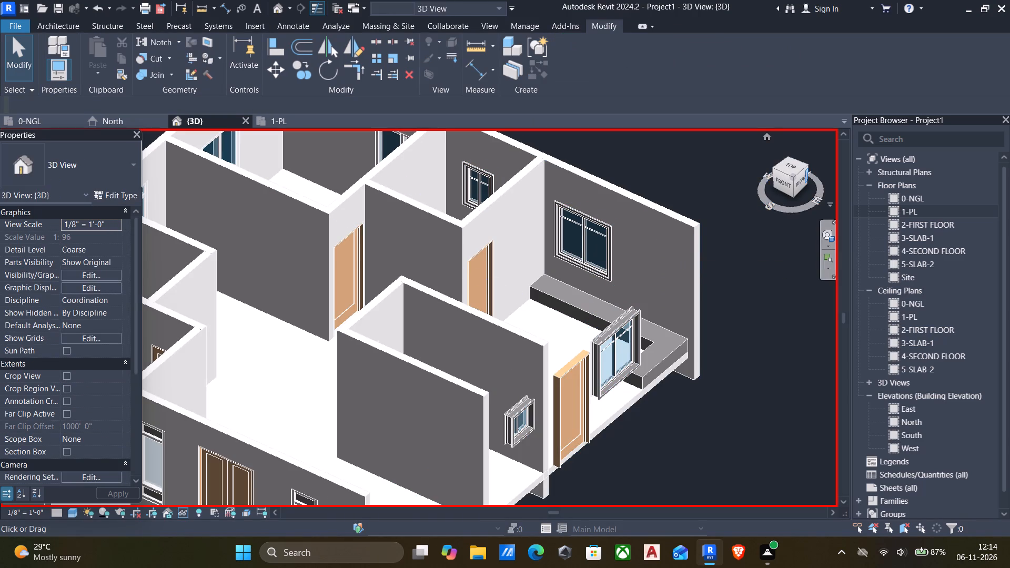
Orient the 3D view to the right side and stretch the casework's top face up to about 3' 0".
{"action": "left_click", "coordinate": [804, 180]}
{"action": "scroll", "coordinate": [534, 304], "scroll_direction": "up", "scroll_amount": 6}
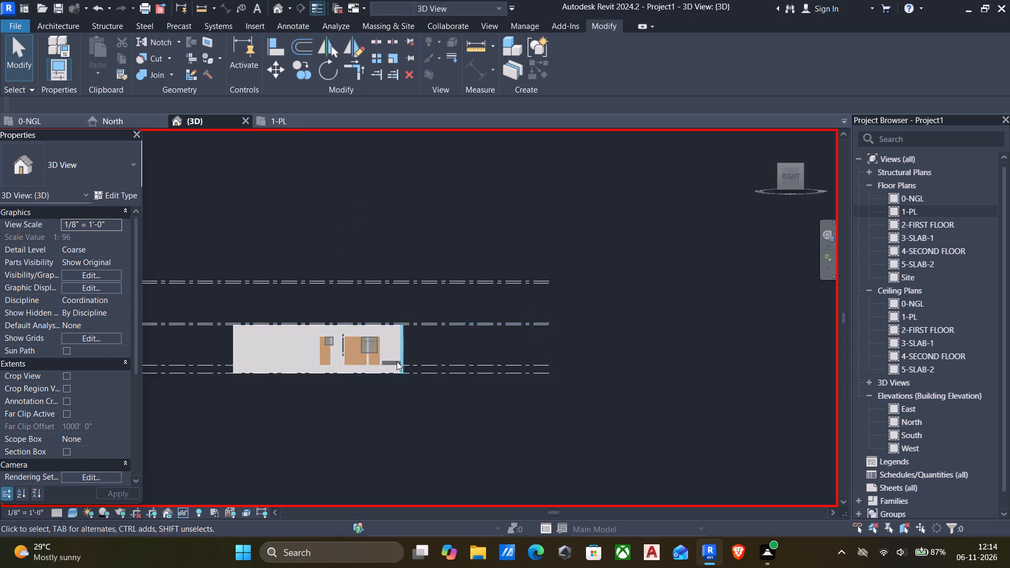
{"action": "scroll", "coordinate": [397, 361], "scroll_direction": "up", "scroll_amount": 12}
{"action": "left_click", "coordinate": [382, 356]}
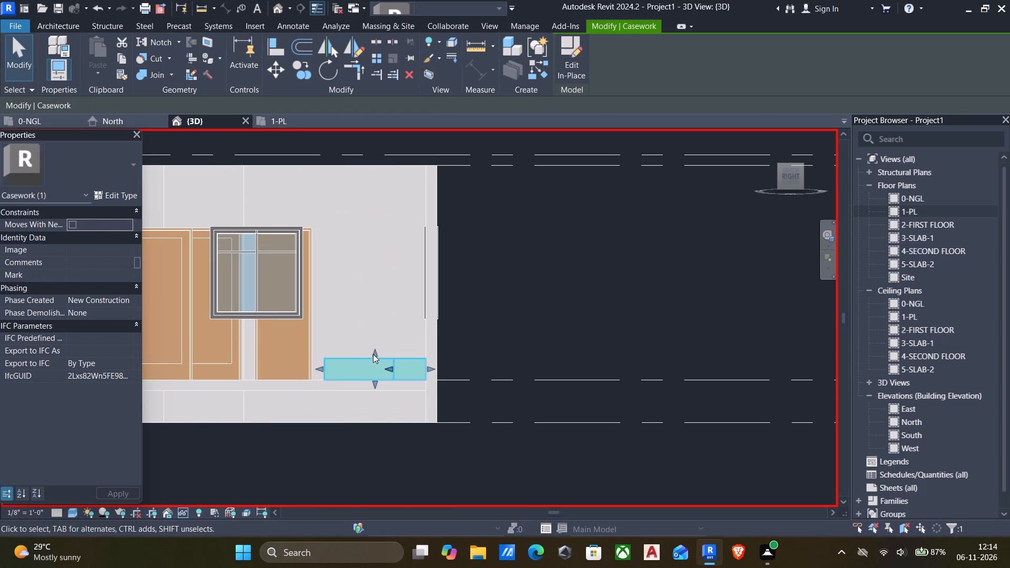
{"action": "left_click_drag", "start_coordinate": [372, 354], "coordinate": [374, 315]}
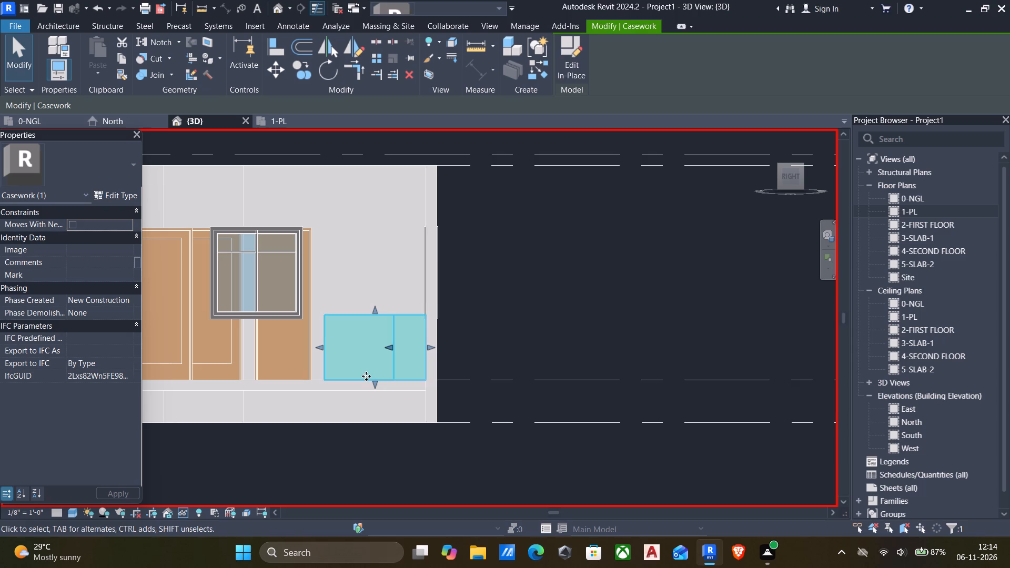
Edit the casework in place and set its extrusion start to 3' 0" and extrusion end to 3' 6".
{"action": "left_click", "coordinate": [570, 63]}
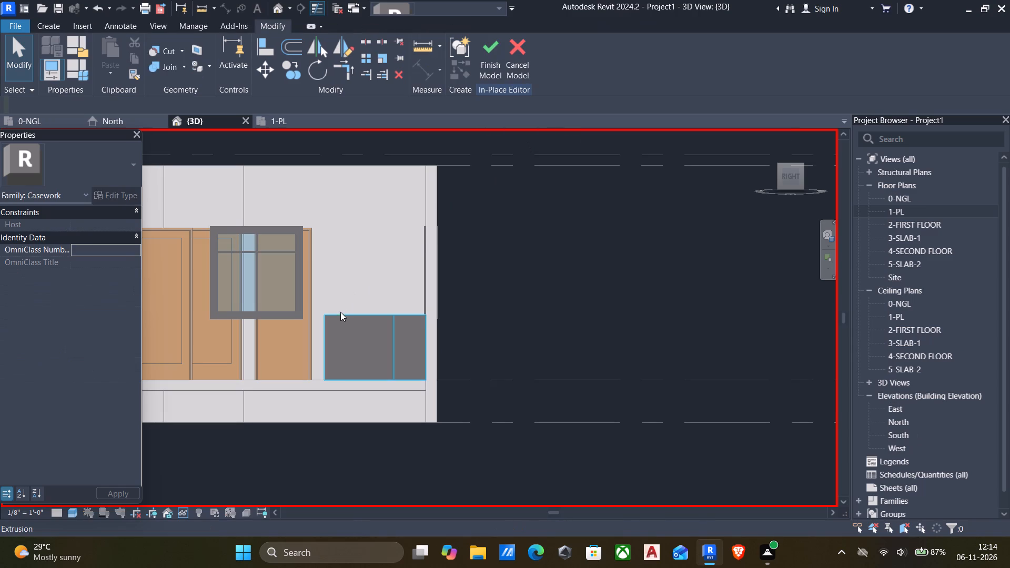
{"action": "left_click", "coordinate": [366, 317]}
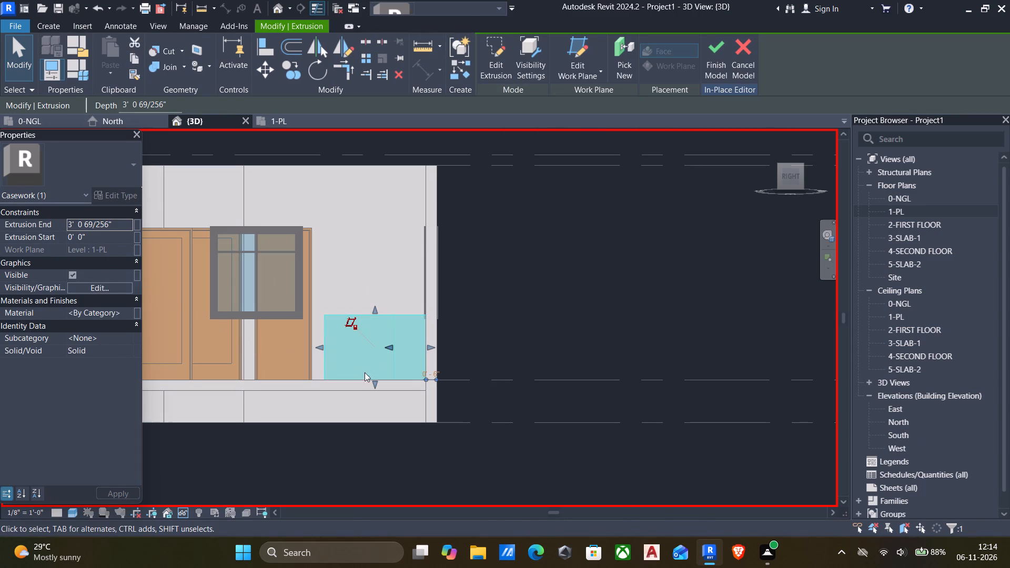
{"action": "left_click_drag", "start_coordinate": [377, 385], "coordinate": [378, 342]}
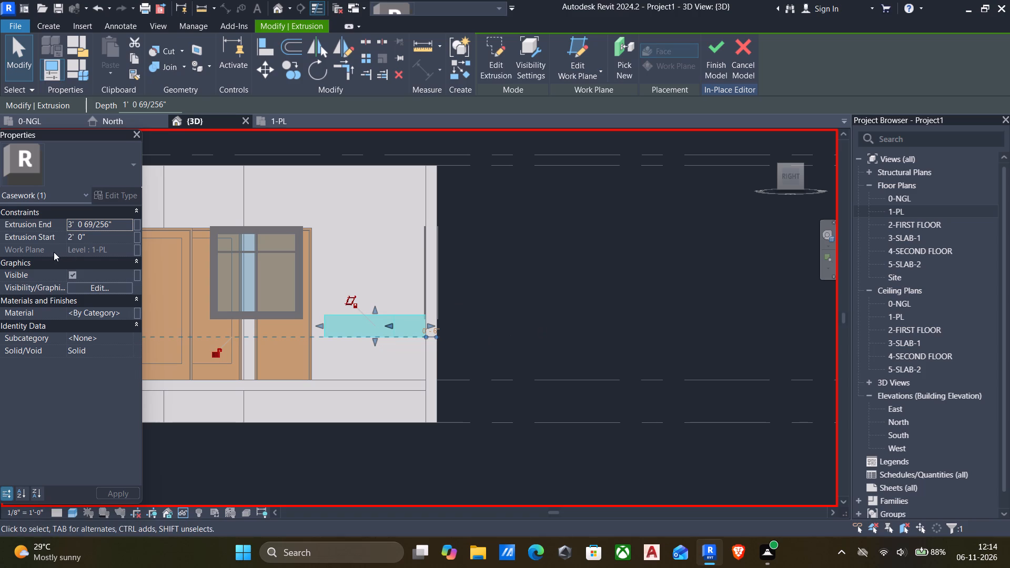
{"action": "left_click", "coordinate": [107, 234]}
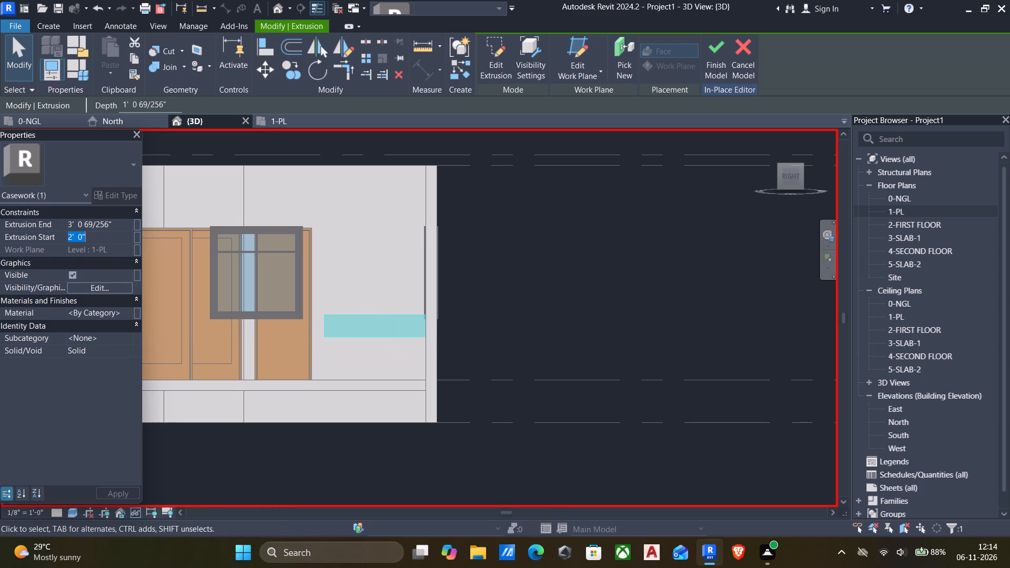
{"action": "type", "text": "3'"}
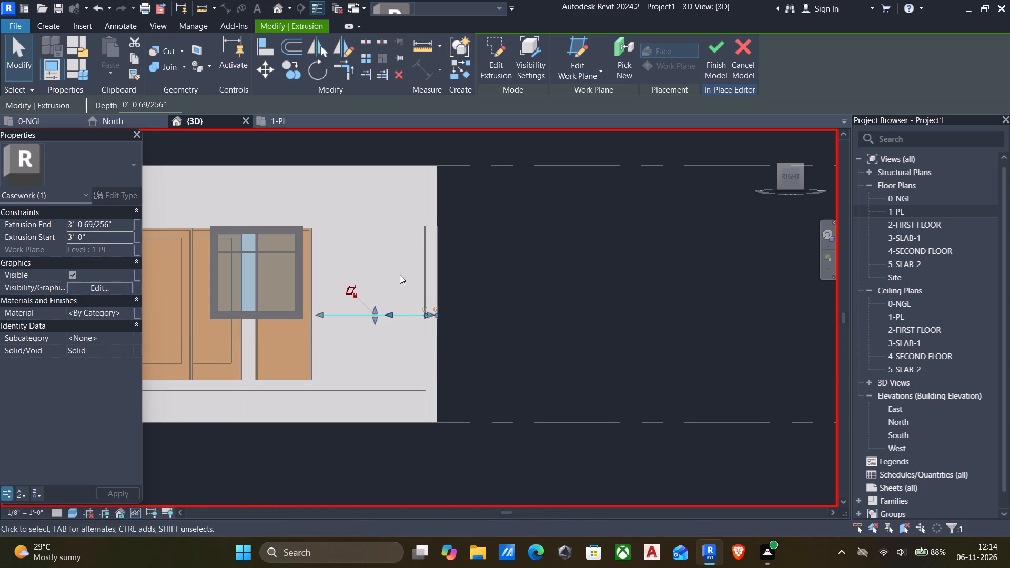
{"action": "left_click", "coordinate": [124, 224]}
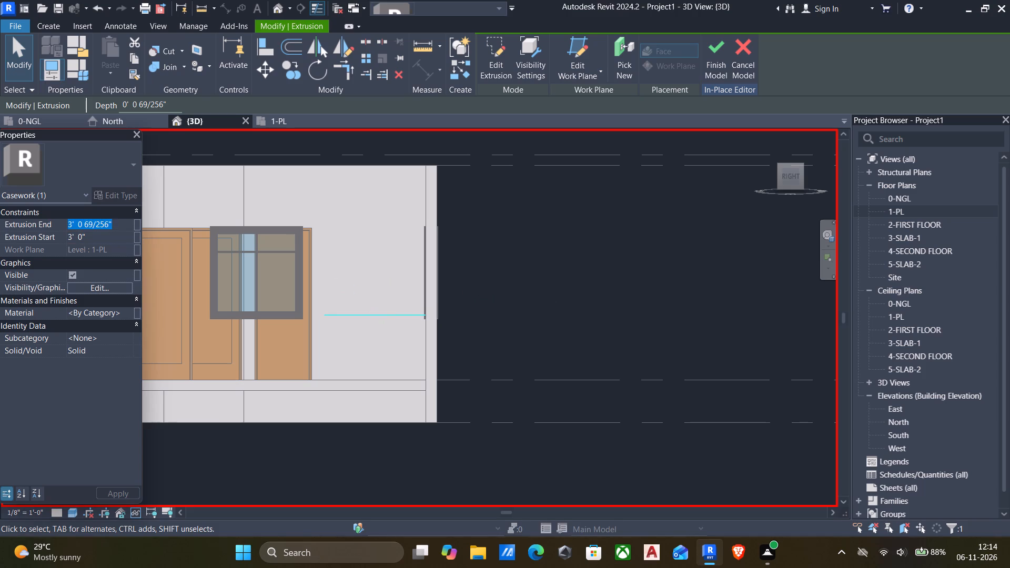
{"action": "type", "text": "3'6"}
{"action": "key", "text": "shift+quotedbl"}
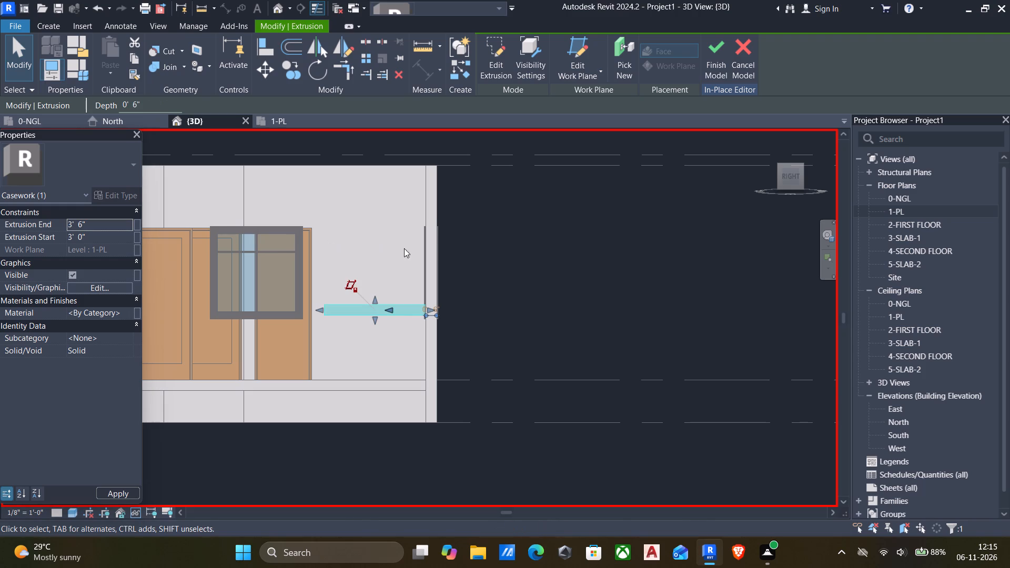
{"action": "left_click", "coordinate": [480, 256]}
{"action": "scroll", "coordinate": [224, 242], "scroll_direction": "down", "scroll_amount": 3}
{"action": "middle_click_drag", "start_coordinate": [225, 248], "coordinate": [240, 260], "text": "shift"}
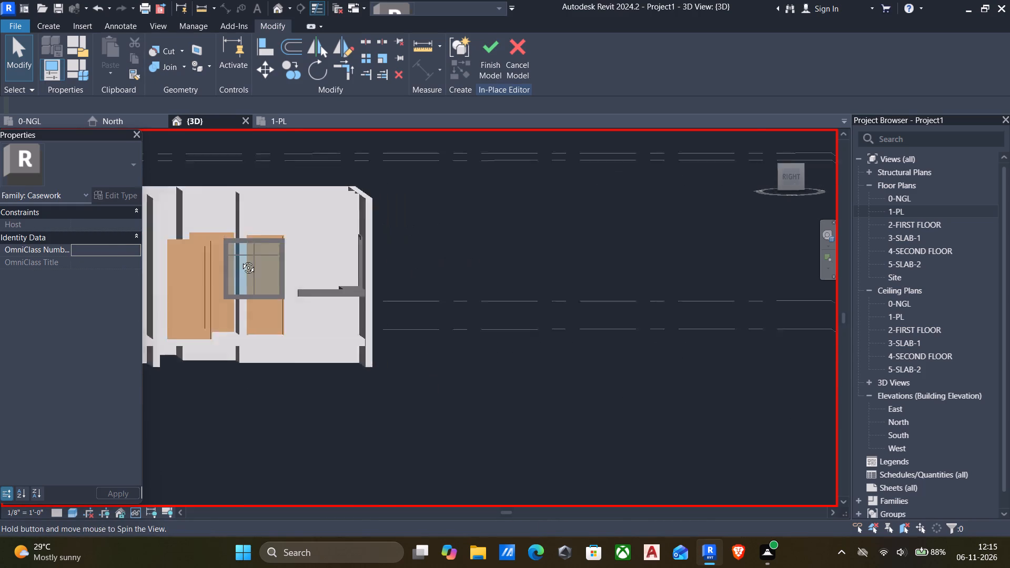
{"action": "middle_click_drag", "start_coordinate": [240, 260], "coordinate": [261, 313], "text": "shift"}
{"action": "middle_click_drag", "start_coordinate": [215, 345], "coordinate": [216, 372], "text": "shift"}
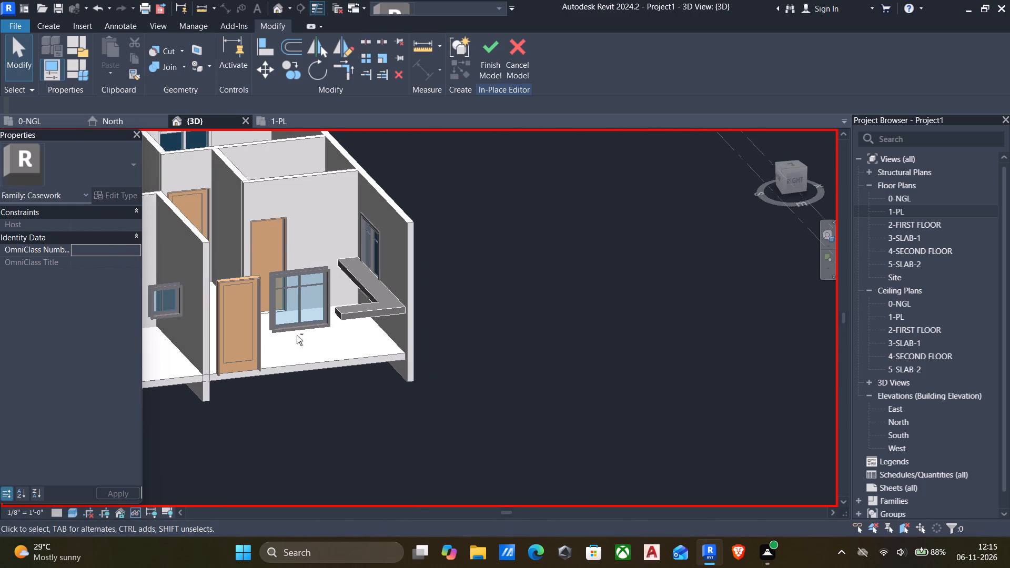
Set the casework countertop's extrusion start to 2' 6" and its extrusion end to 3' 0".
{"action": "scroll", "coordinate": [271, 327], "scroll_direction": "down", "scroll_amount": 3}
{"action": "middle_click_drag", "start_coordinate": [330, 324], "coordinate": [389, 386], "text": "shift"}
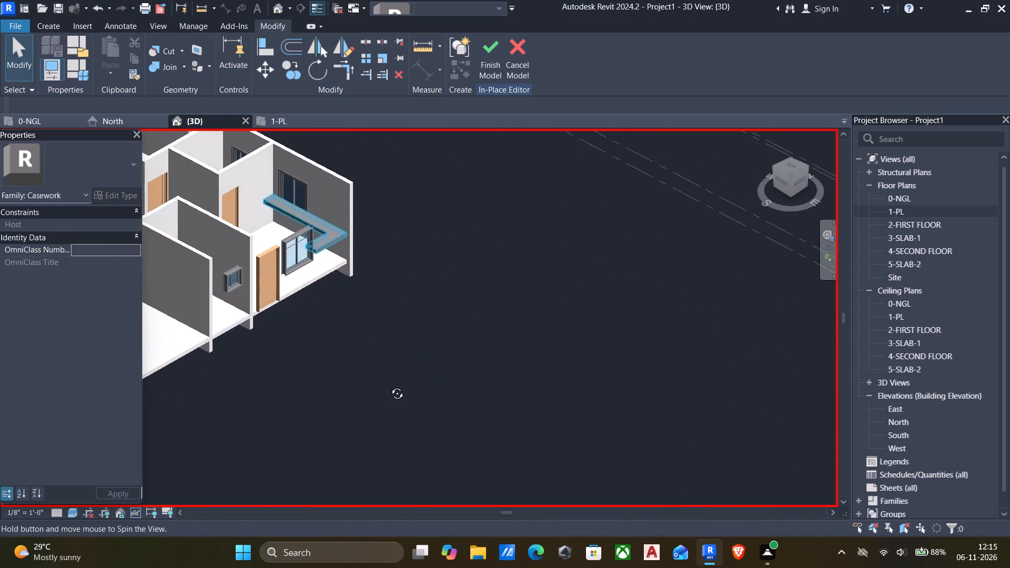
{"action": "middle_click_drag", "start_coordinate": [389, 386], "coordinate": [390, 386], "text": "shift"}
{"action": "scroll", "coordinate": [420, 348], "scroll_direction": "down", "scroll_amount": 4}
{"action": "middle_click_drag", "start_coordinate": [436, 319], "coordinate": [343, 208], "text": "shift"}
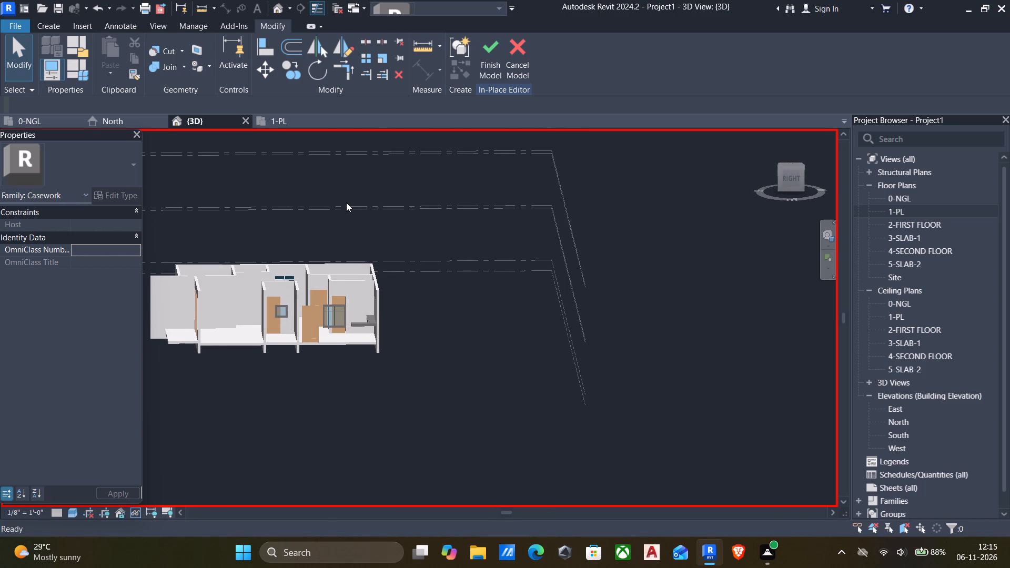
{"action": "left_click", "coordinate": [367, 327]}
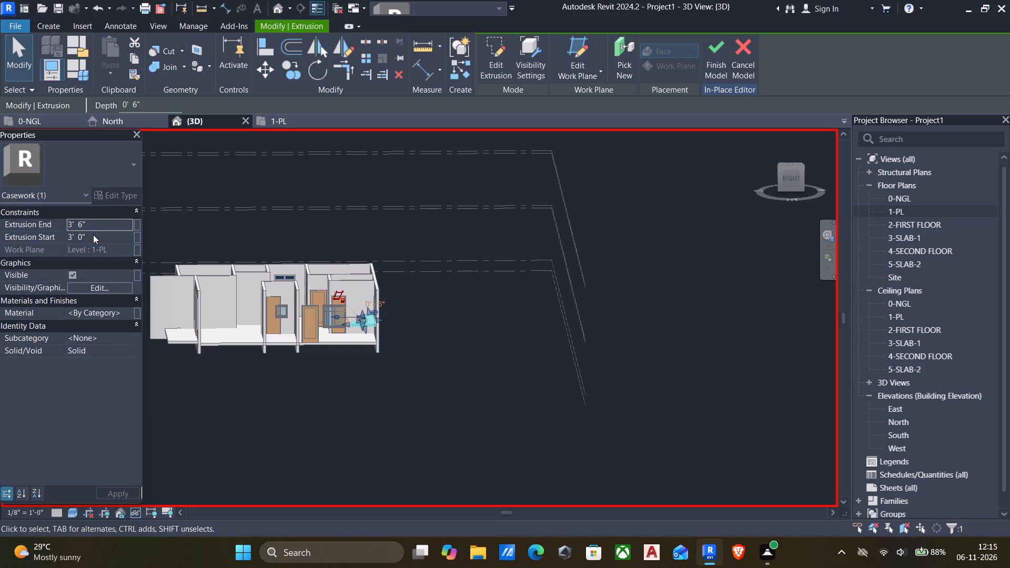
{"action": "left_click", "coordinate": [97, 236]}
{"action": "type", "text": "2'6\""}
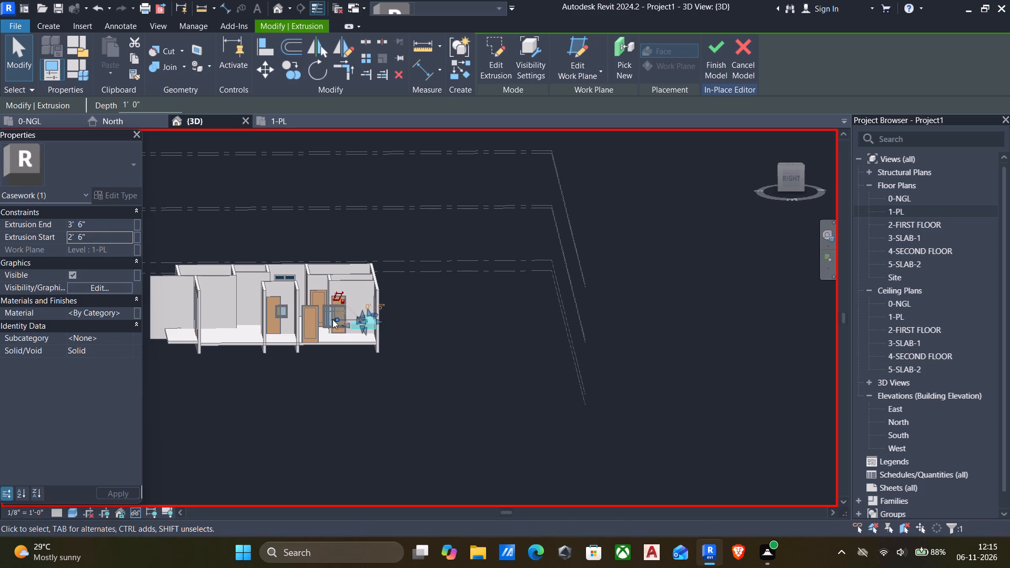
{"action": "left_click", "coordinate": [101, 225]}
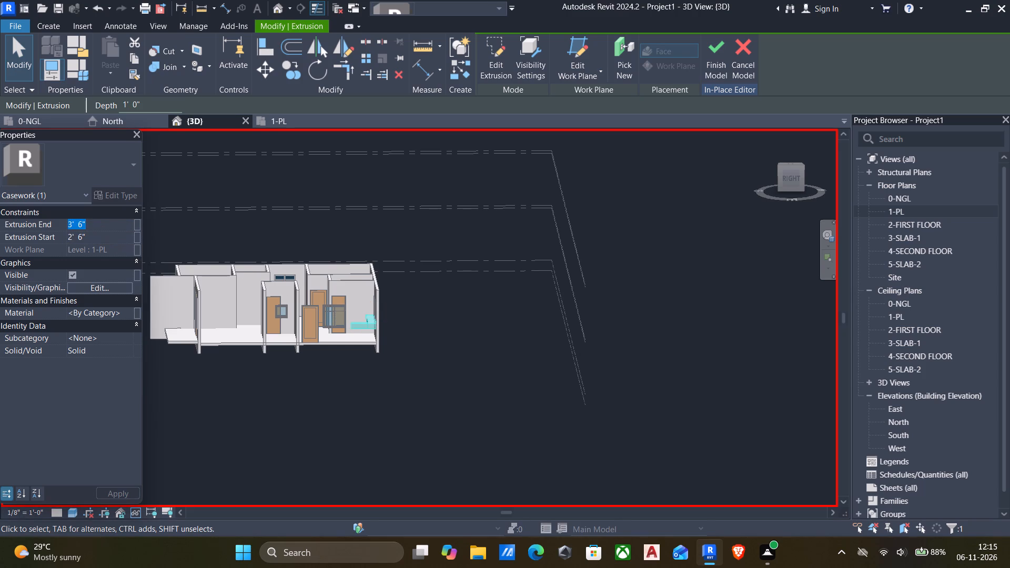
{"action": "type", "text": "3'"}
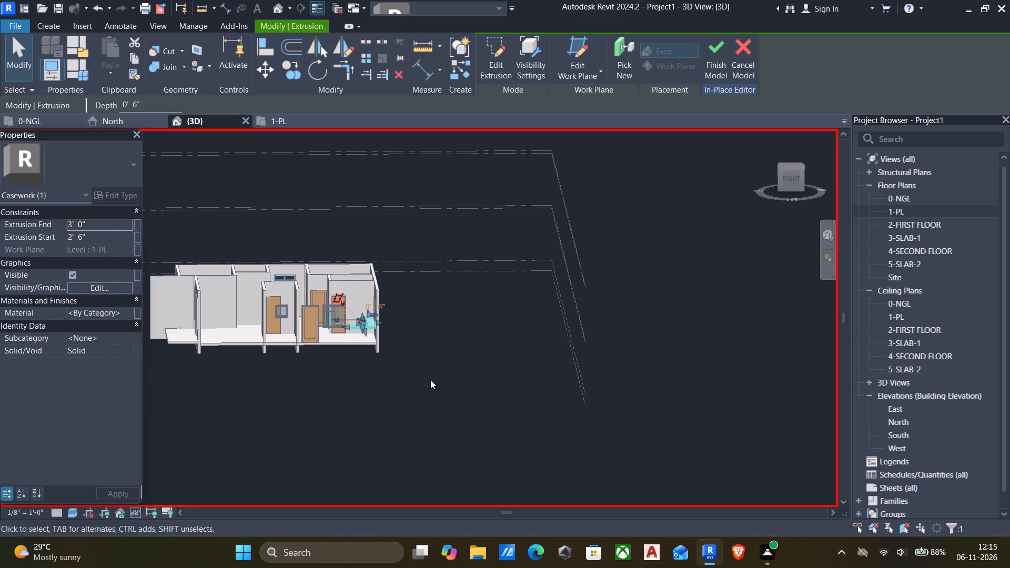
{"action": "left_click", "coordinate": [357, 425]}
Set the casework countertop's extrusion start to 2' 0" and extrusion end to 2' 6", and finish the in-place model.
{"action": "scroll", "coordinate": [363, 329], "scroll_direction": "up", "scroll_amount": 4}
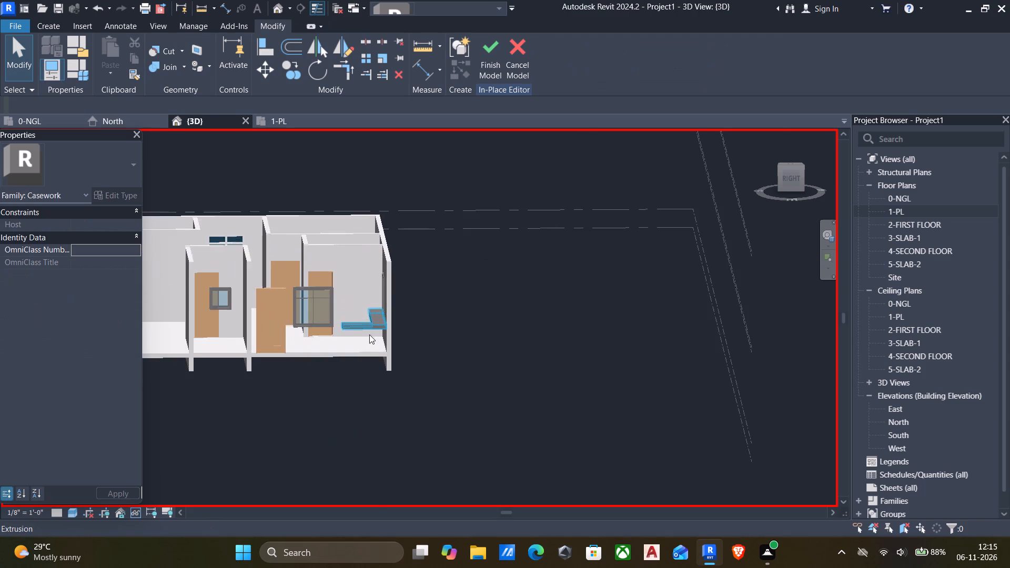
{"action": "scroll", "coordinate": [375, 336], "scroll_direction": "up", "scroll_amount": 3}
{"action": "scroll", "coordinate": [365, 320], "scroll_direction": "down", "scroll_amount": 5}
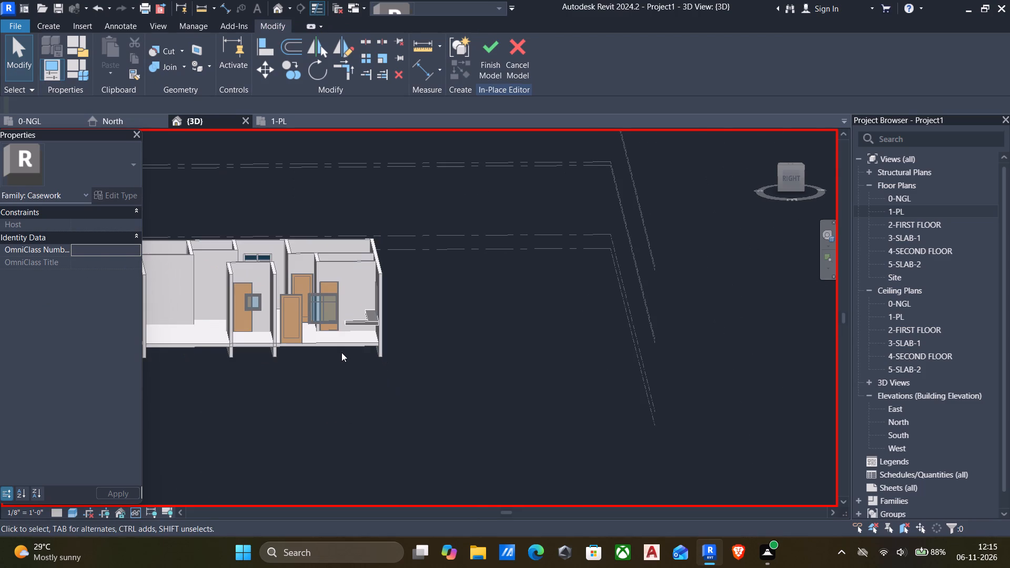
{"action": "middle_click_drag", "start_coordinate": [342, 367], "coordinate": [440, 369]}
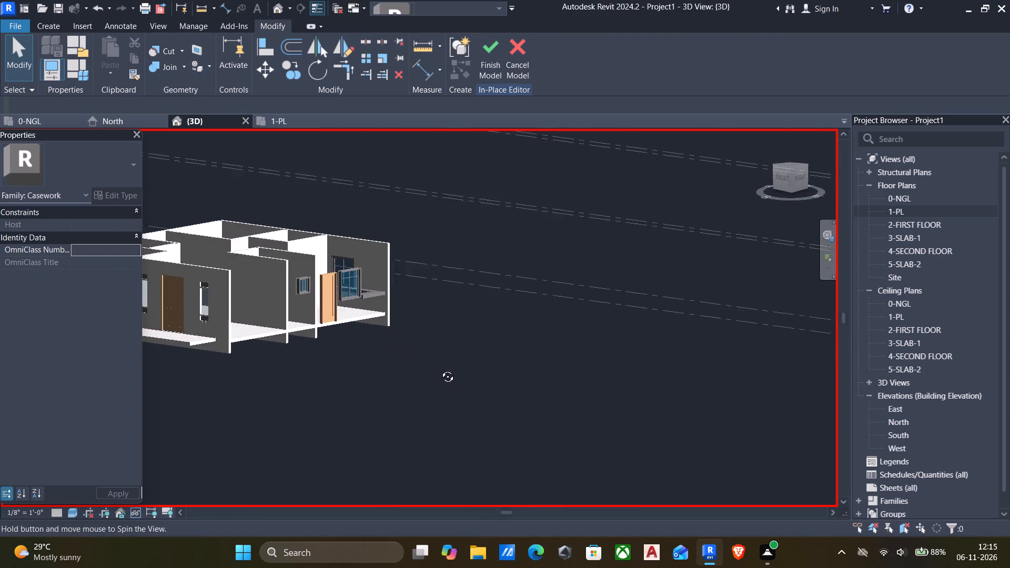
{"action": "middle_click_drag", "start_coordinate": [440, 369], "coordinate": [293, 357]}
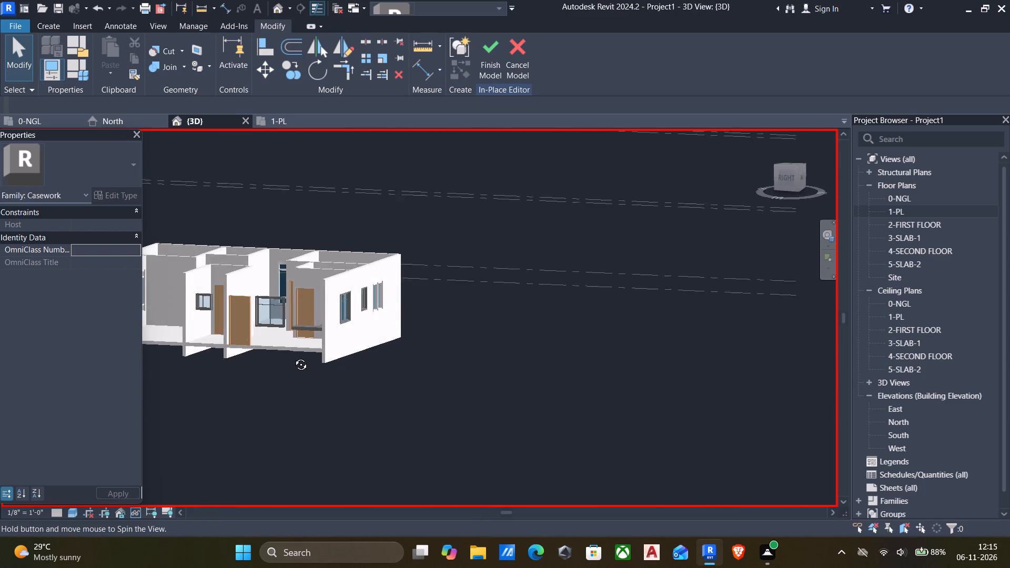
{"action": "middle_click_drag", "start_coordinate": [293, 357], "coordinate": [388, 340]}
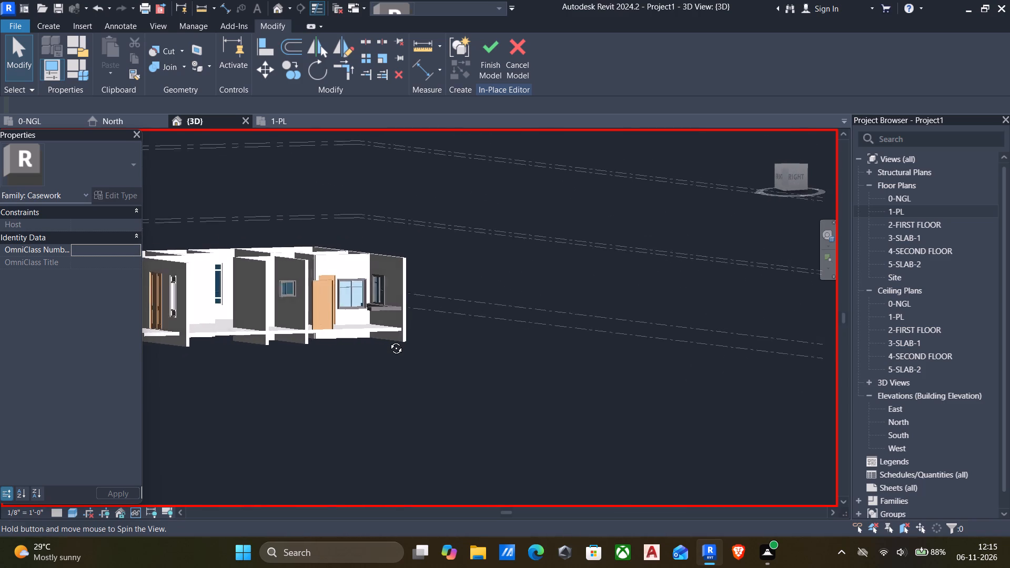
{"action": "middle_click_drag", "start_coordinate": [388, 340], "coordinate": [383, 347]}
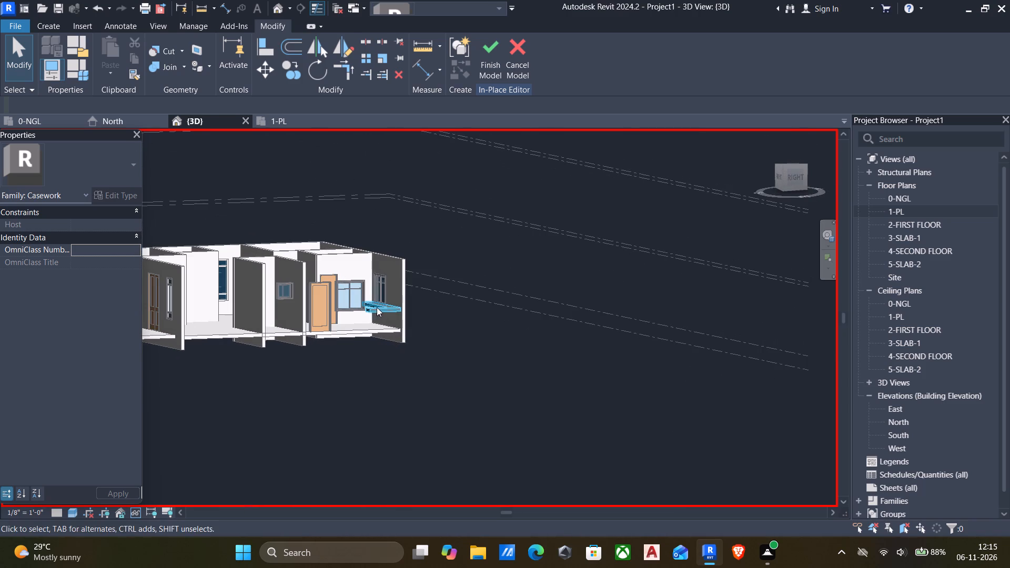
{"action": "left_click", "coordinate": [377, 307]}
{"action": "left_click", "coordinate": [115, 238]}
{"action": "key", "text": "2"}
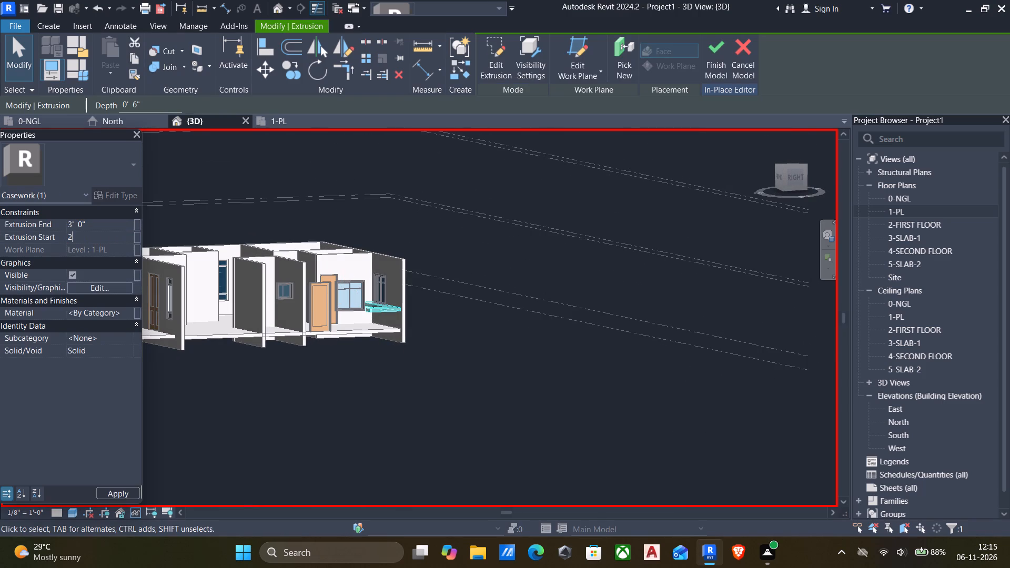
{"action": "key", "text": "apostrophe"}
{"action": "left_click", "coordinate": [101, 222]}
{"action": "type", "text": "2'6\""}
{"action": "left_click", "coordinate": [371, 372]}
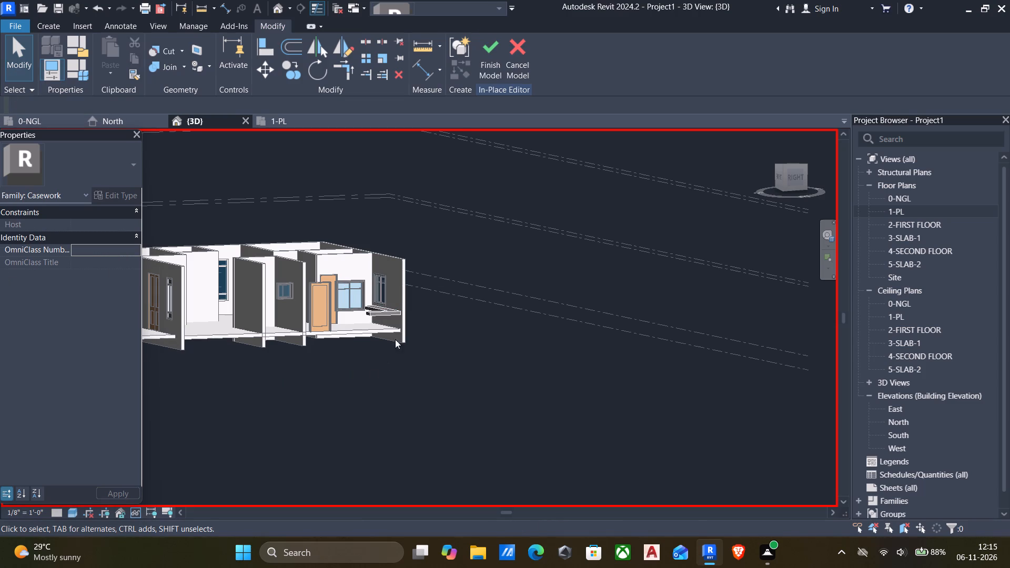
{"action": "left_click", "coordinate": [487, 48]}
Reset the temporary hide so the east wall is restored in the 3D view.
{"action": "type", "text": "hr"}
Examine the house and the L-shaped countertop in the northeast room from several angles in 3D.
{"action": "scroll", "coordinate": [506, 370], "scroll_direction": "down", "scroll_amount": 2}
{"action": "middle_click_drag", "start_coordinate": [504, 369], "coordinate": [521, 490], "text": "shift"}
{"action": "middle_click_drag", "start_coordinate": [446, 392], "coordinate": [449, 408], "text": "shift"}
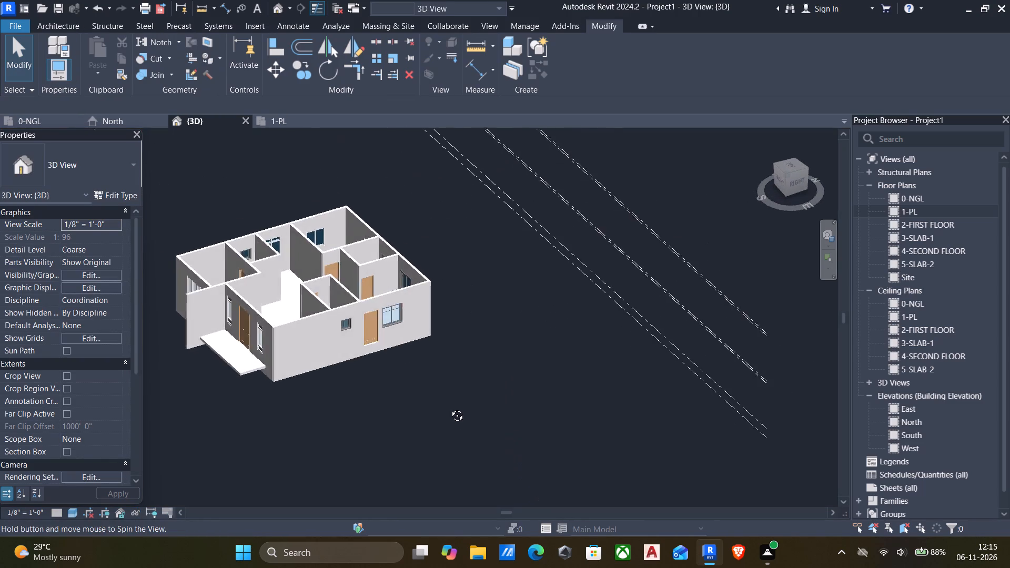
{"action": "middle_click_drag", "start_coordinate": [449, 408], "coordinate": [488, 437], "text": "shift"}
{"action": "middle_click_drag", "start_coordinate": [425, 352], "coordinate": [456, 374]}
{"action": "middle_click_drag", "start_coordinate": [391, 339], "coordinate": [465, 344]}
{"action": "middle_click_drag", "start_coordinate": [409, 285], "coordinate": [426, 301]}
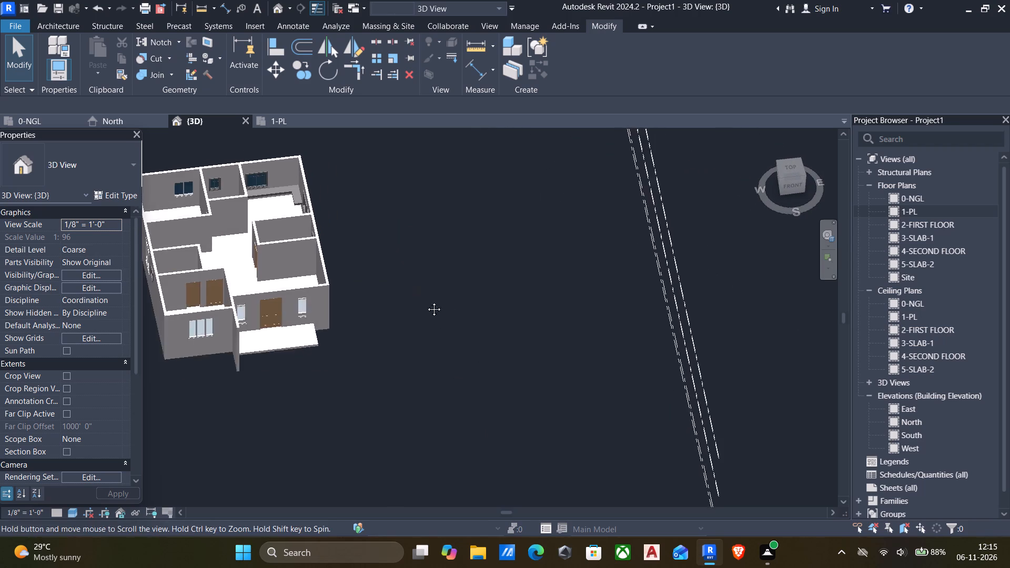
{"action": "middle_click_drag", "start_coordinate": [426, 301], "coordinate": [508, 338]}
{"action": "middle_click_drag", "start_coordinate": [408, 298], "coordinate": [462, 308], "text": "shift"}
{"action": "middle_click_drag", "start_coordinate": [261, 286], "coordinate": [403, 309]}
{"action": "middle_click_drag", "start_coordinate": [457, 291], "coordinate": [440, 287], "text": "shift"}
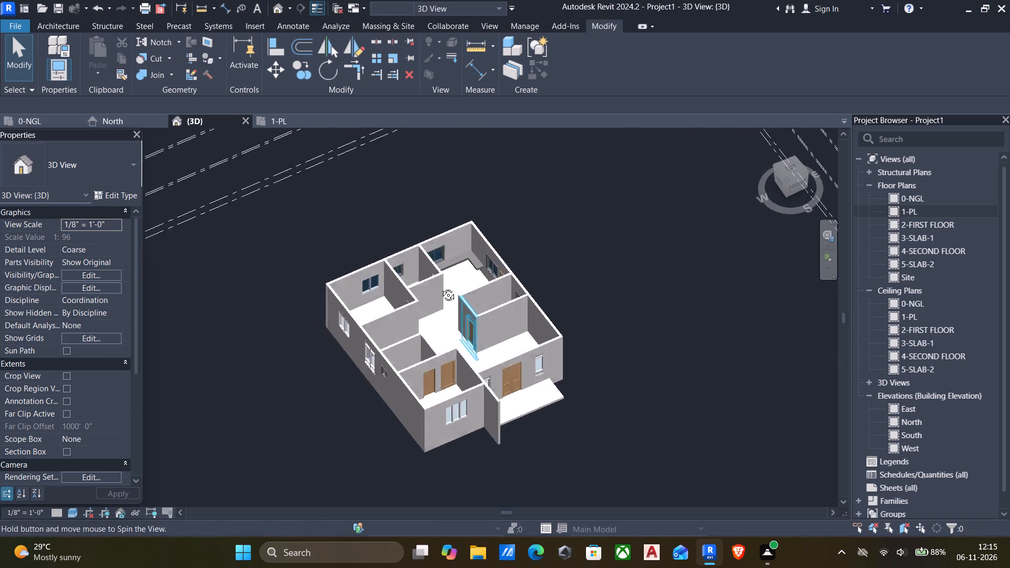
{"action": "middle_click_drag", "start_coordinate": [440, 287], "coordinate": [481, 261], "text": "shift"}
{"action": "scroll", "coordinate": [440, 289], "scroll_direction": "up", "scroll_amount": 16}
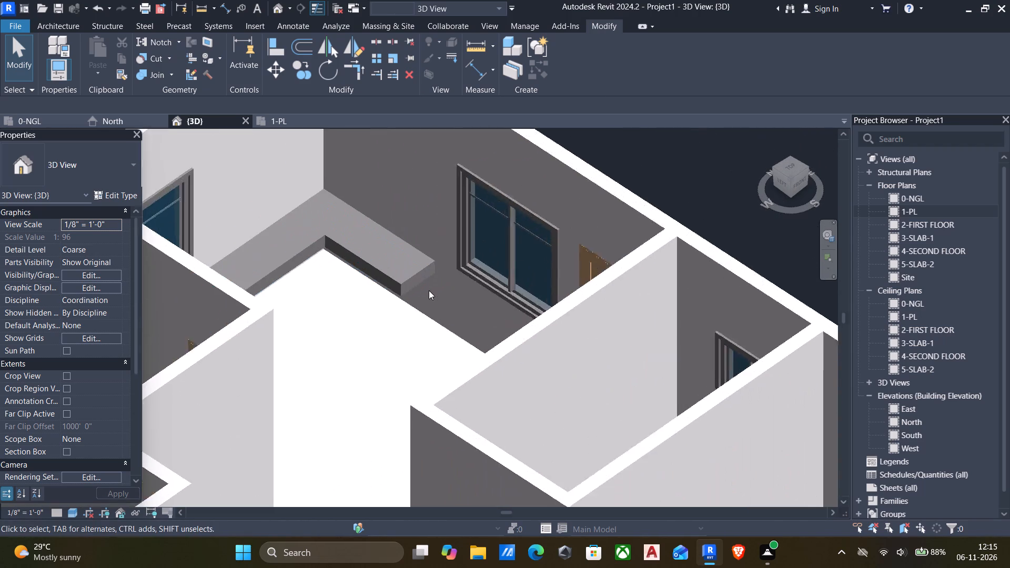
{"action": "scroll", "coordinate": [429, 290], "scroll_direction": "up", "scroll_amount": 2}
{"action": "scroll", "coordinate": [429, 289], "scroll_direction": "down", "scroll_amount": 13}
{"action": "middle_click_drag", "start_coordinate": [447, 307], "coordinate": [415, 313]}
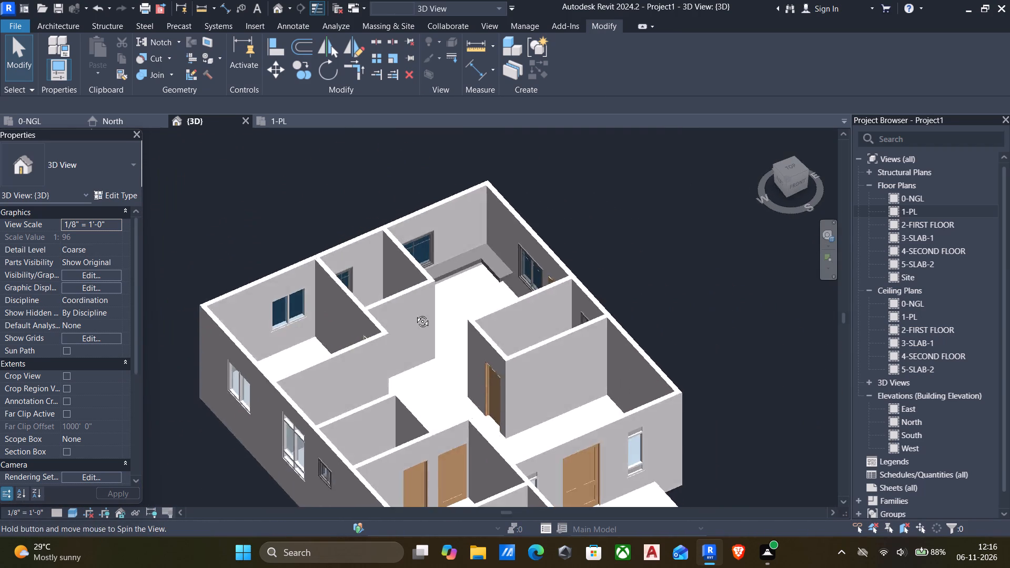
{"action": "middle_click_drag", "start_coordinate": [415, 313], "coordinate": [327, 330]}
{"action": "scroll", "coordinate": [327, 336], "scroll_direction": "down", "scroll_amount": 4}
{"action": "middle_click_drag", "start_coordinate": [371, 339], "coordinate": [327, 307]}
{"action": "scroll", "coordinate": [319, 306], "scroll_direction": "down", "scroll_amount": 1}
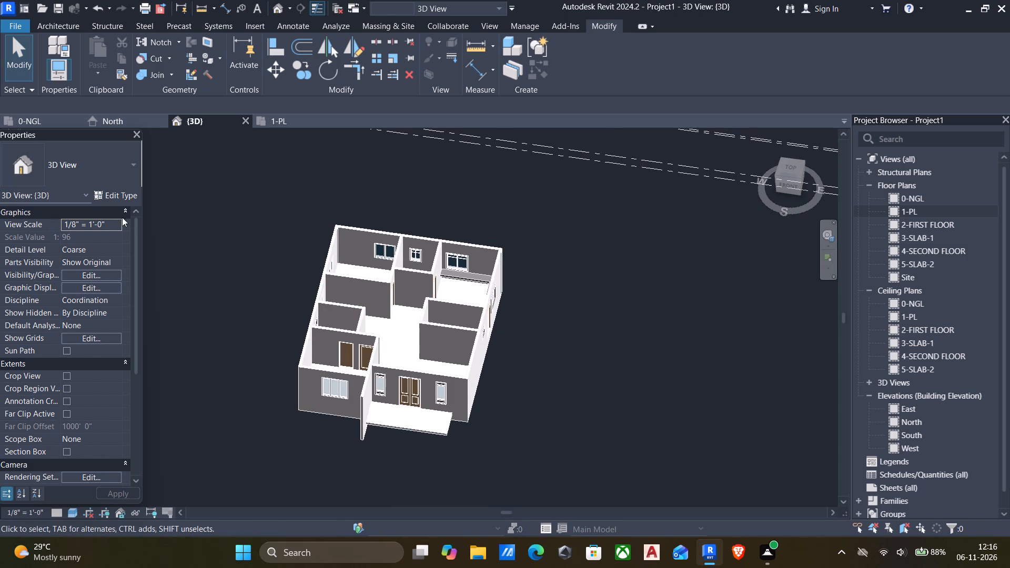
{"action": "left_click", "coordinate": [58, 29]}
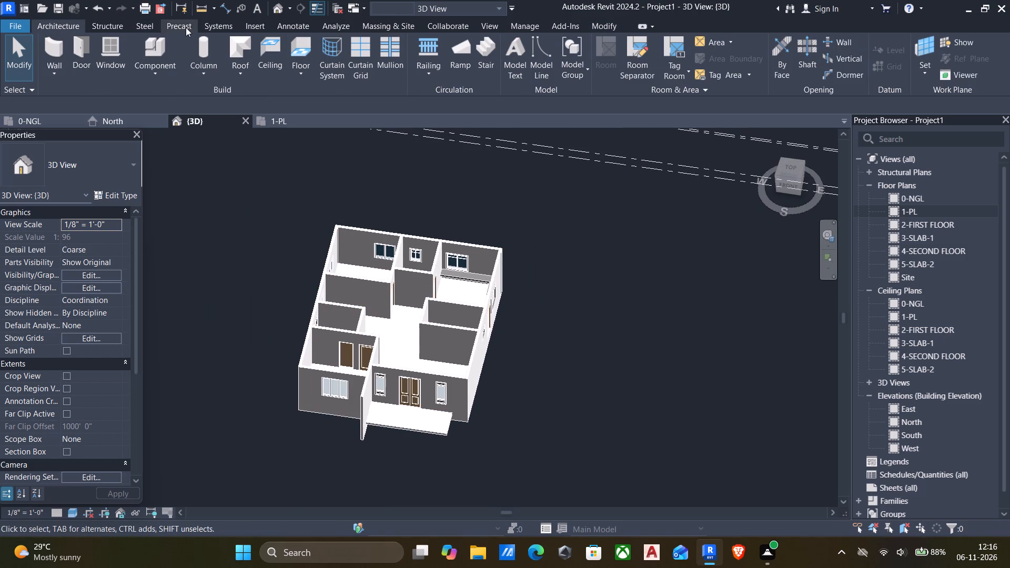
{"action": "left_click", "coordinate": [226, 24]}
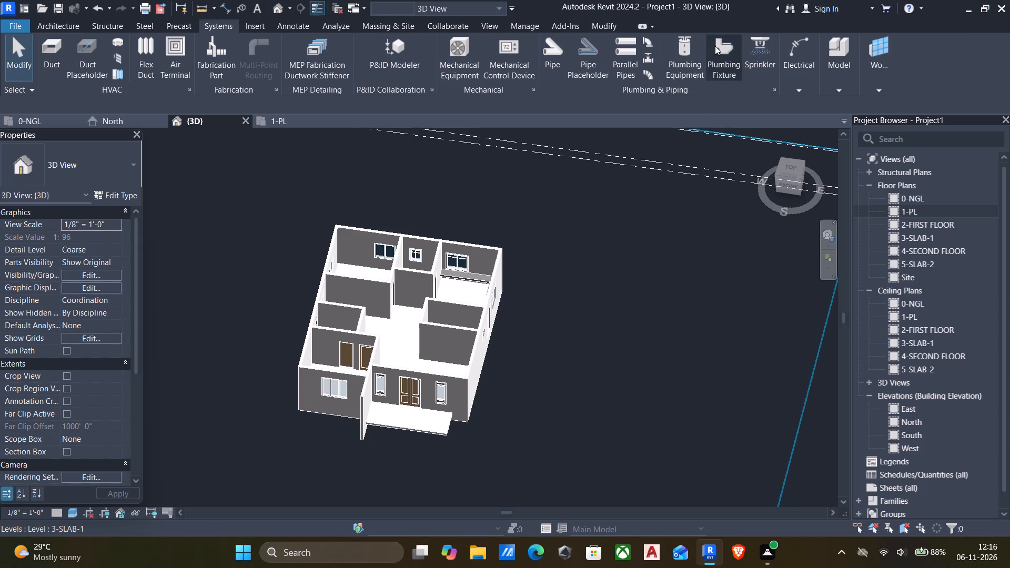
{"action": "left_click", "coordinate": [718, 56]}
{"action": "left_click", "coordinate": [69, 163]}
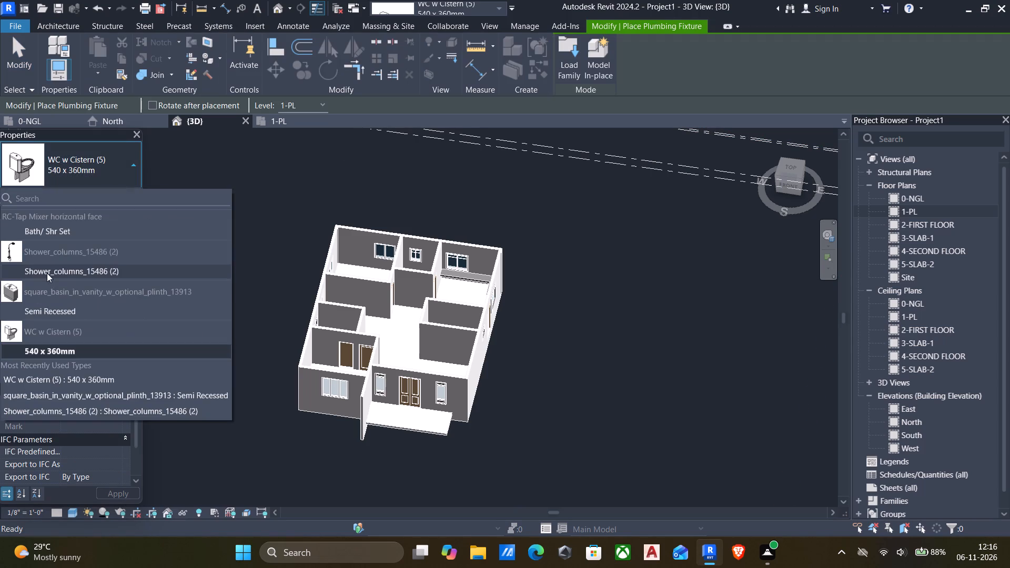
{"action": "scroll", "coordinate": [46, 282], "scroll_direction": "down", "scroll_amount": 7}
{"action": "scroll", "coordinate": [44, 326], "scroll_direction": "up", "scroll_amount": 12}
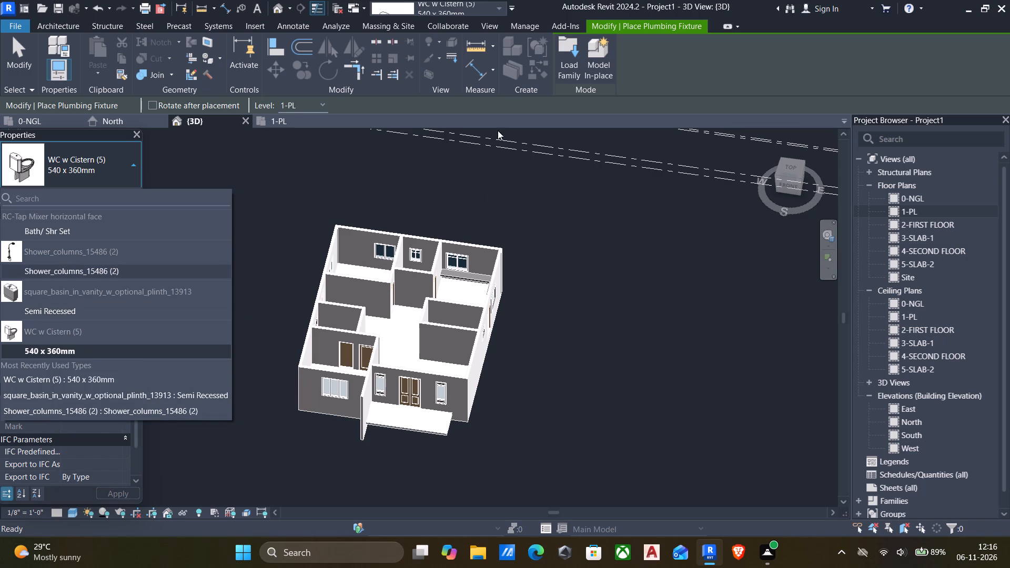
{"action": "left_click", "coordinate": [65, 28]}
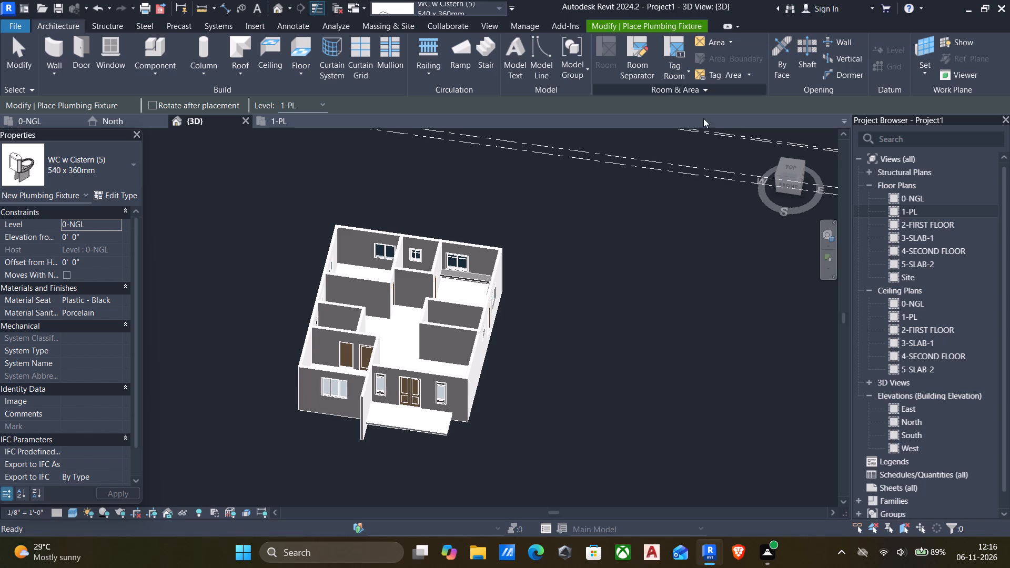
In the 1-PL floor plan, draw a 3' 0" Curtain Wall 1 segment along the southeast room's east wall, starting about 1' 6" south of the partition.
{"action": "double_click", "coordinate": [894, 206]}
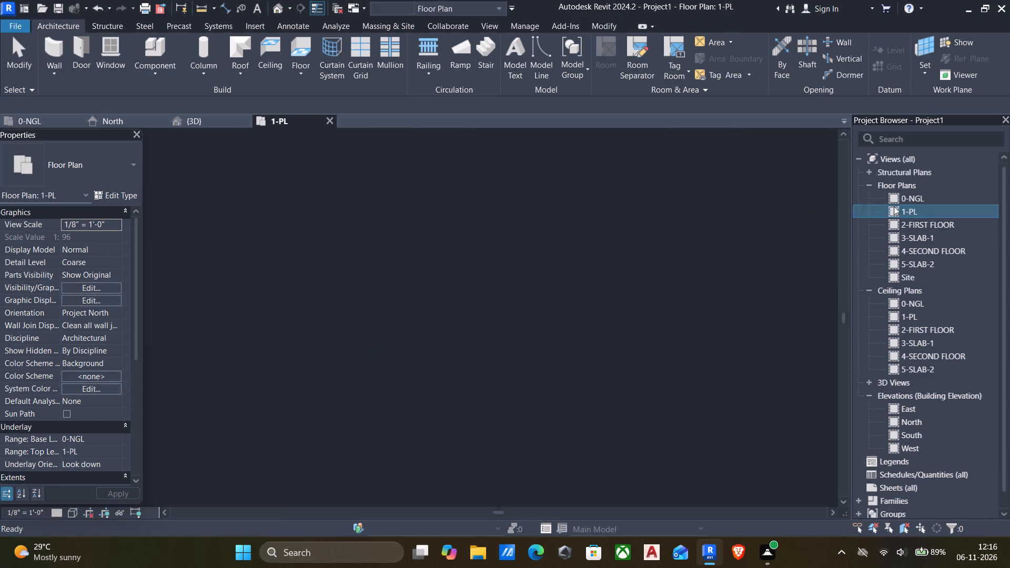
{"action": "scroll", "coordinate": [697, 332], "scroll_direction": "down", "scroll_amount": 4}
{"action": "middle_click_drag", "start_coordinate": [641, 346], "coordinate": [574, 280]}
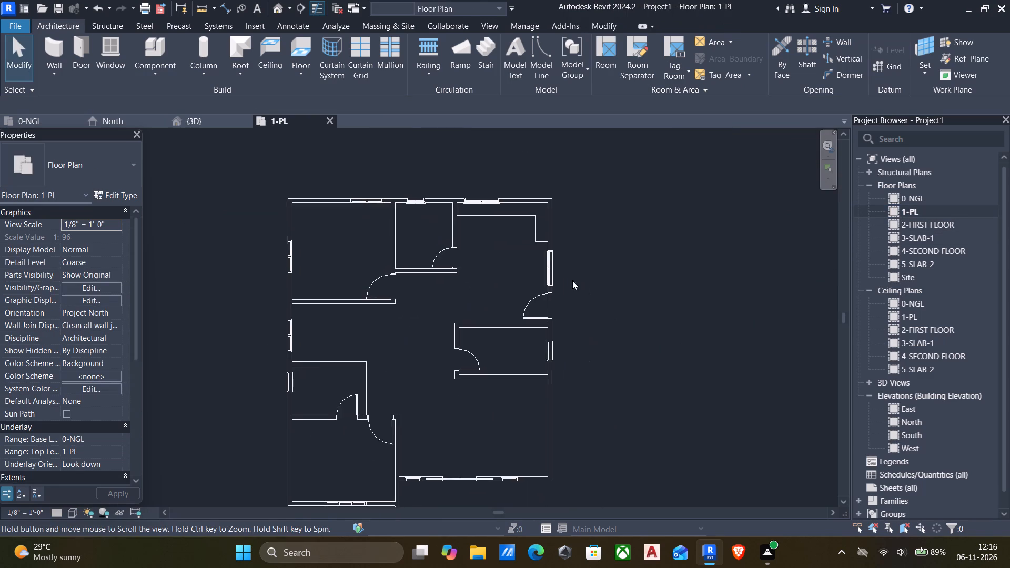
{"action": "middle_click_drag", "start_coordinate": [291, 280], "coordinate": [413, 263]}
{"action": "middle_click_drag", "start_coordinate": [487, 384], "coordinate": [394, 299]}
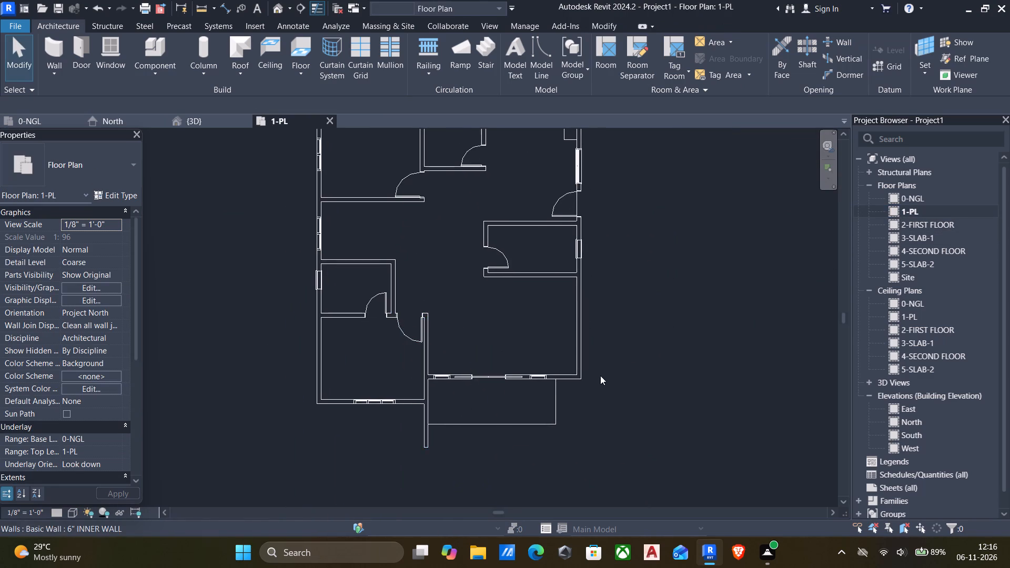
{"action": "scroll", "coordinate": [591, 375], "scroll_direction": "up", "scroll_amount": 6}
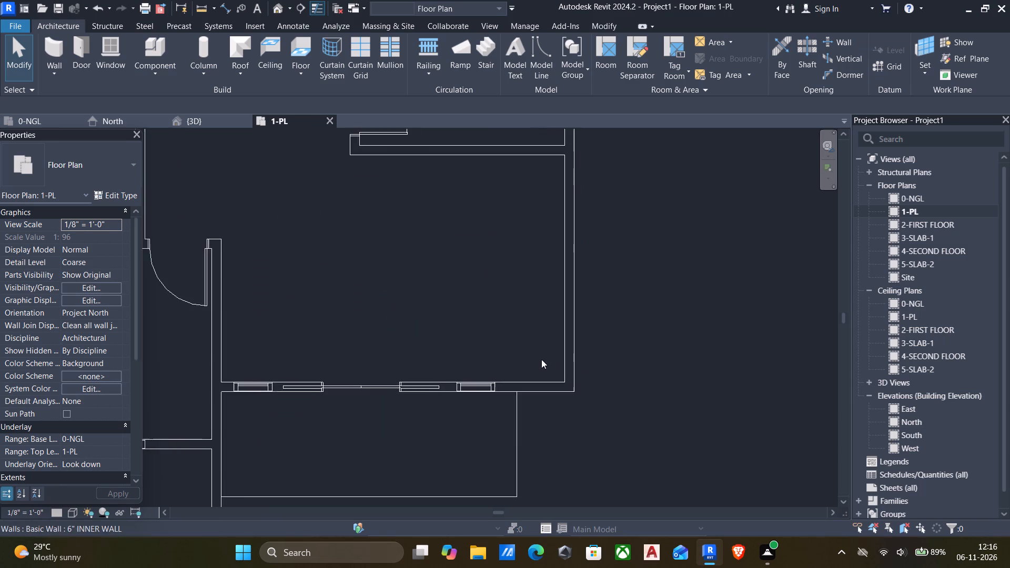
{"action": "scroll", "coordinate": [351, 337], "scroll_direction": "down", "scroll_amount": 4}
{"action": "type", "text": "wa"}
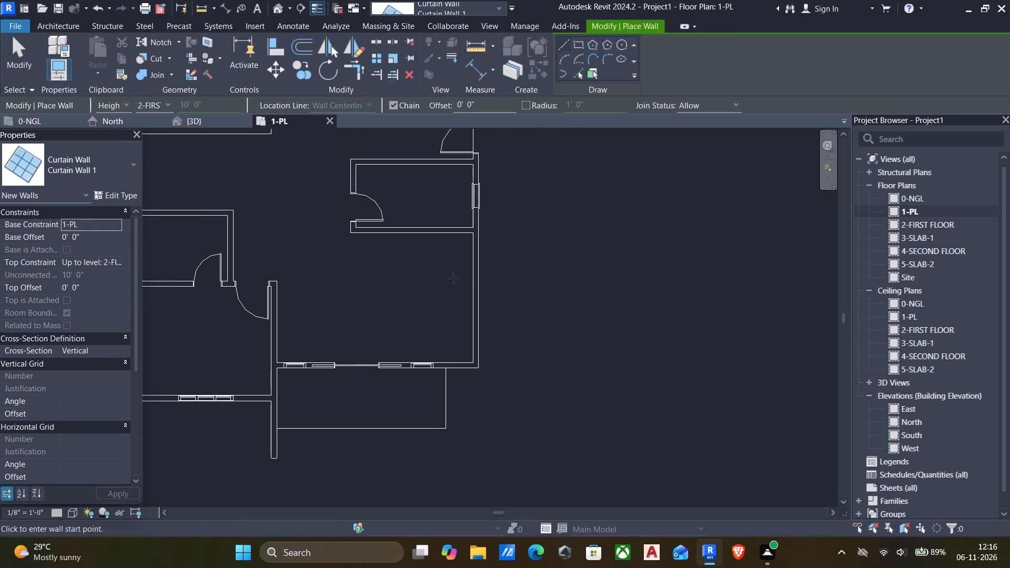
{"action": "scroll", "coordinate": [464, 282], "scroll_direction": "up", "scroll_amount": 3}
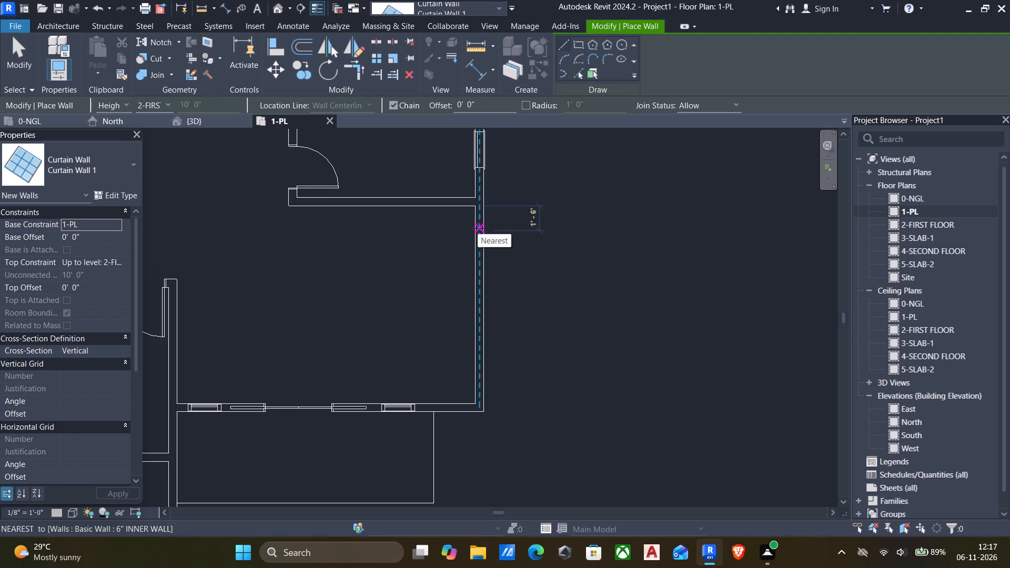
{"action": "left_click", "coordinate": [478, 228]}
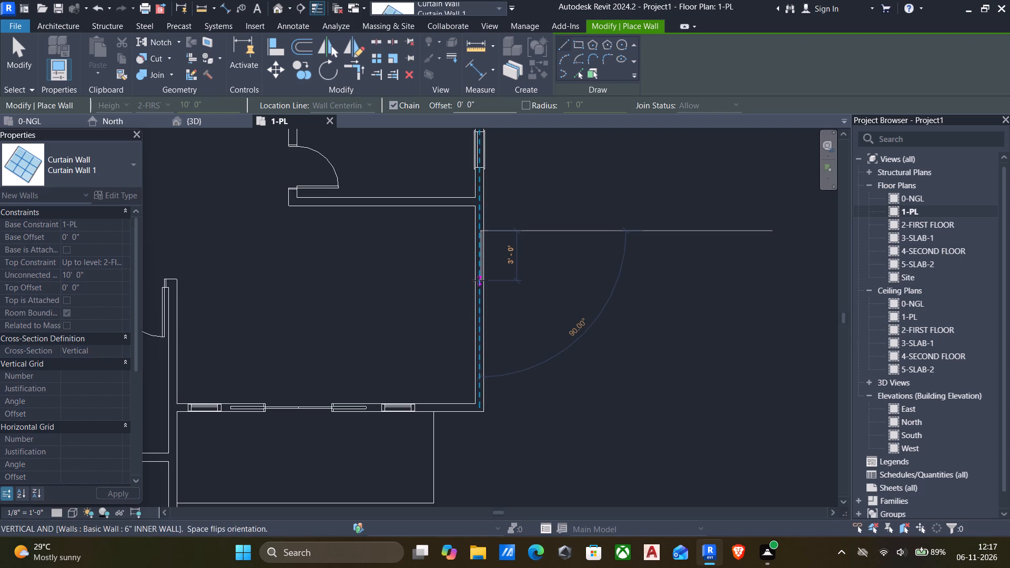
{"action": "left_click", "coordinate": [478, 280]}
{"action": "key", "text": "Escape"}
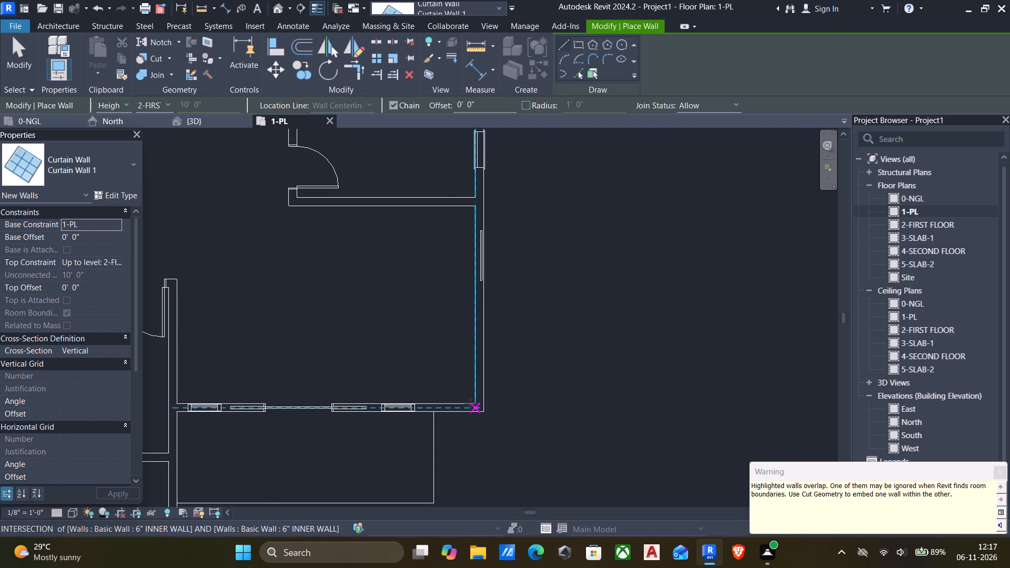
Draw a second 3' 0" Curtain Wall 1 segment along the east wall, starting about 9" north of the southeast room's south wall.
{"action": "left_click", "coordinate": [476, 393]}
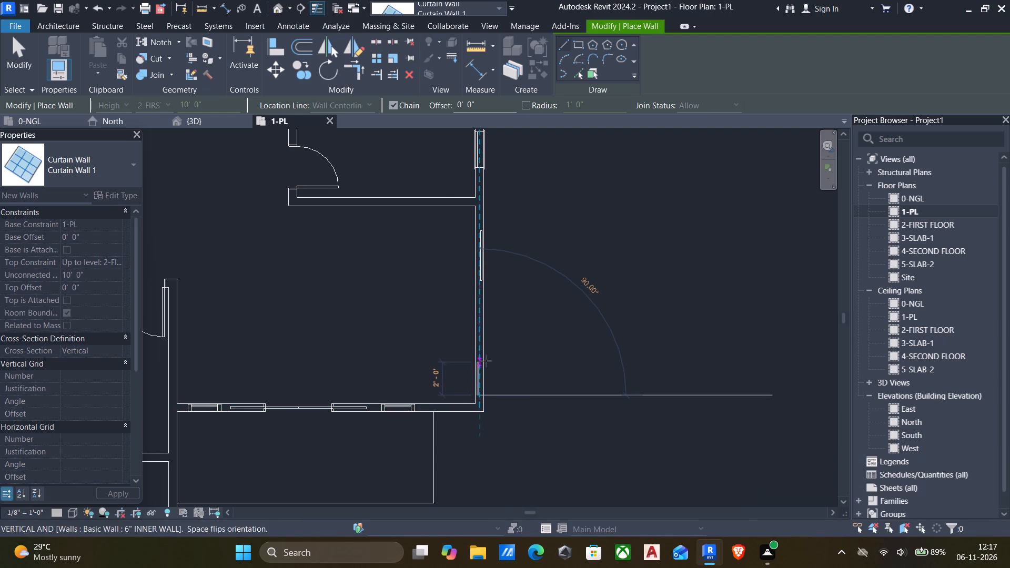
{"action": "left_click", "coordinate": [483, 347]}
{"action": "key", "text": "Escape"}
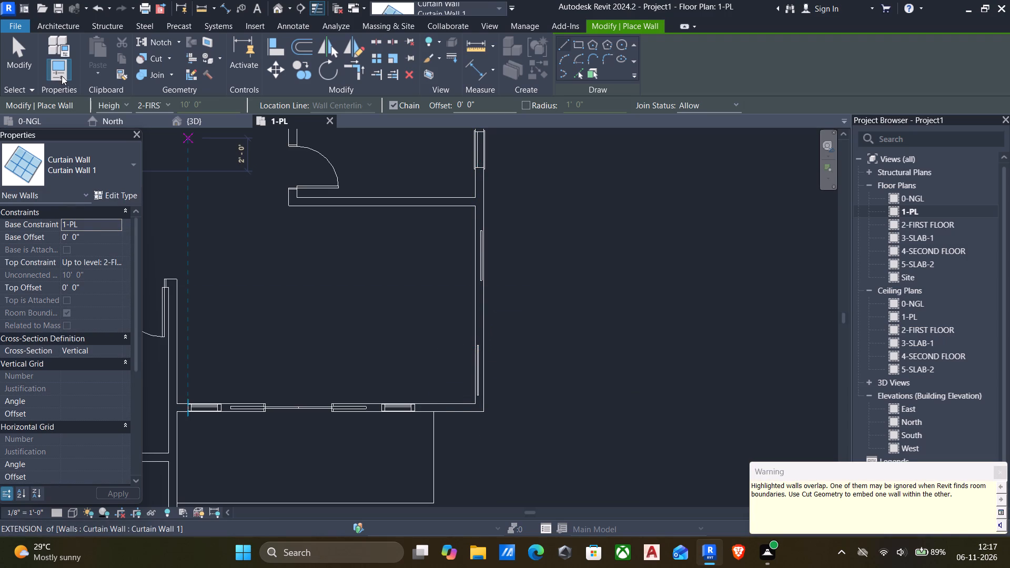
Cut the east wall's geometry with both curtain wall segments so each is embedded in the 6" INNER WALL.
{"action": "left_click", "coordinate": [142, 59]}
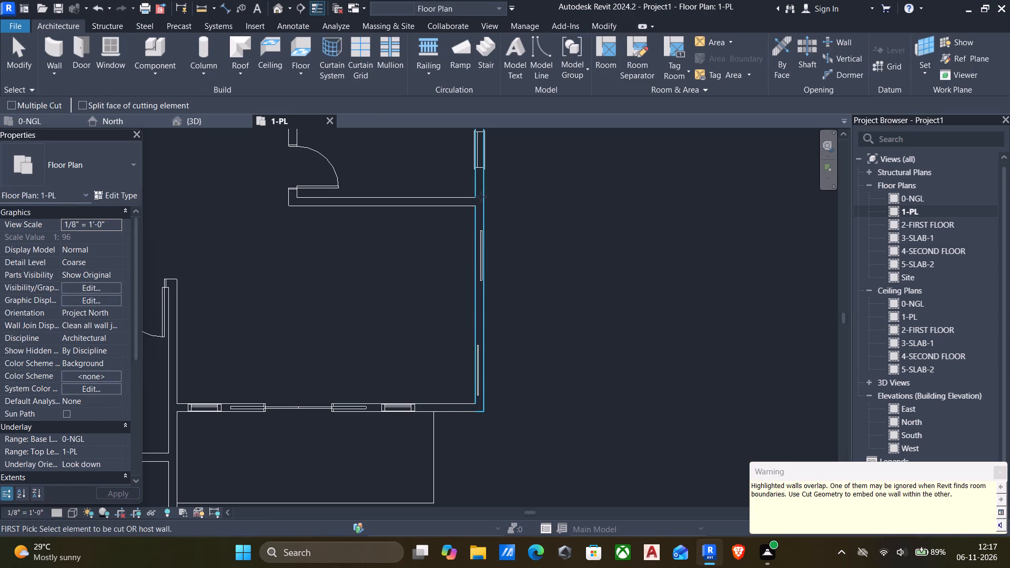
{"action": "left_click", "coordinate": [481, 197]}
{"action": "left_click", "coordinate": [474, 245]}
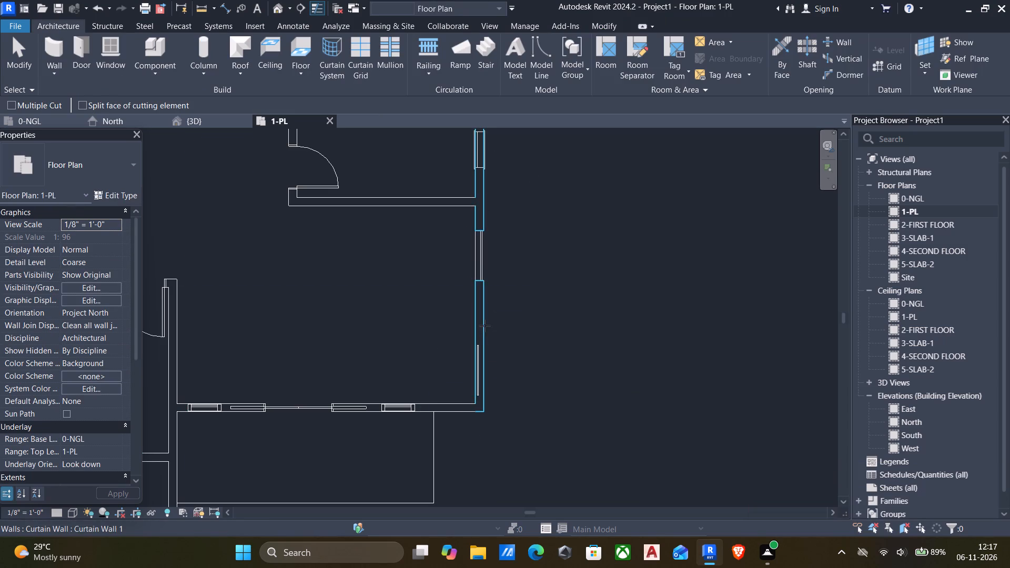
{"action": "left_click", "coordinate": [484, 326]}
{"action": "left_click", "coordinate": [479, 354]}
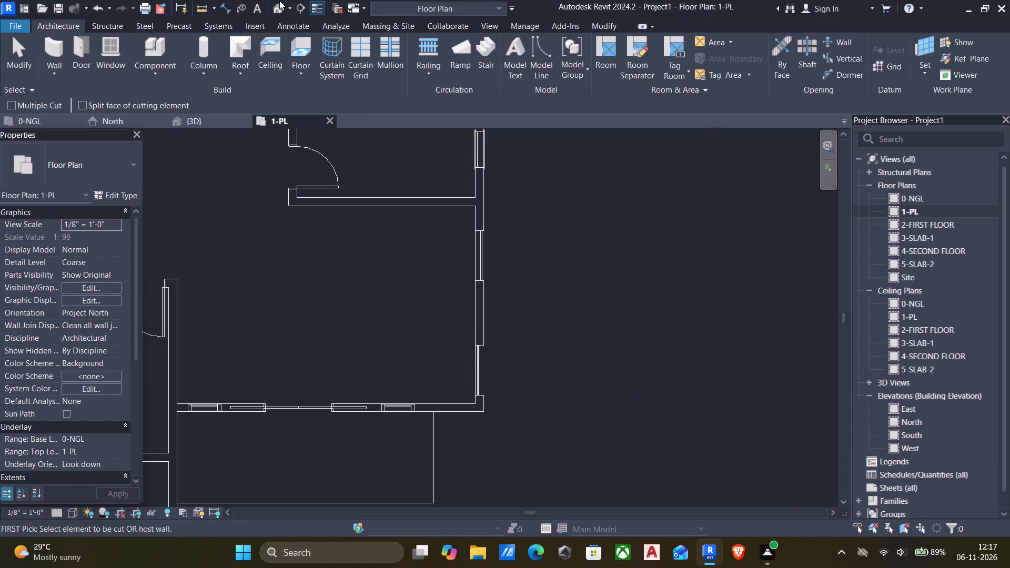
In the 3D view, set the base offset of both east-wall curtain wall segments to 2' 0".
{"action": "left_click", "coordinate": [280, 9]}
{"action": "scroll", "coordinate": [399, 209], "scroll_direction": "down", "scroll_amount": 4}
{"action": "middle_click_drag", "start_coordinate": [440, 231], "coordinate": [368, 177], "text": "shift"}
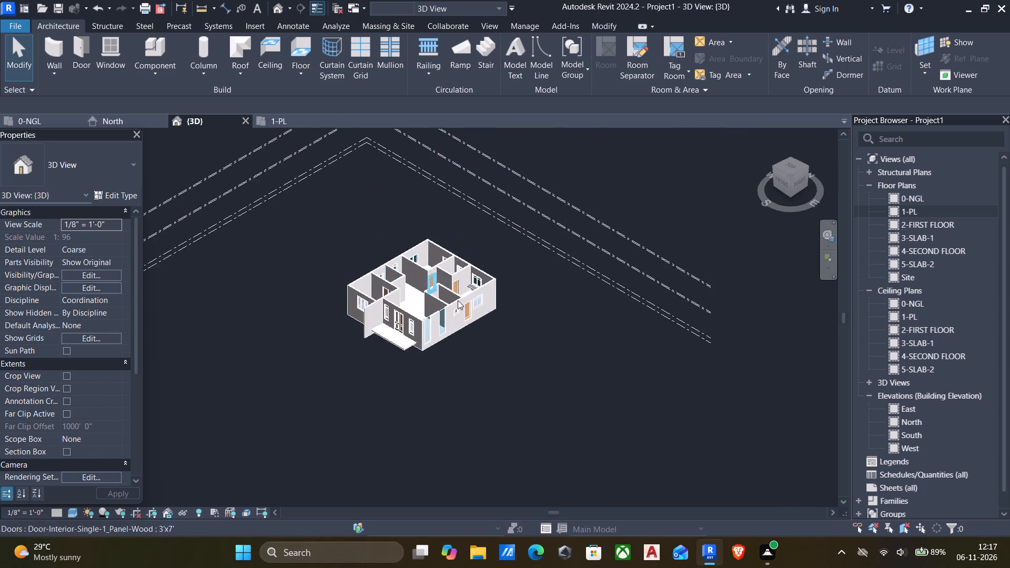
{"action": "middle_click_drag", "start_coordinate": [467, 309], "coordinate": [406, 236], "text": "shift"}
{"action": "scroll", "coordinate": [425, 362], "scroll_direction": "up", "scroll_amount": 10}
{"action": "key", "text": "Escape"}
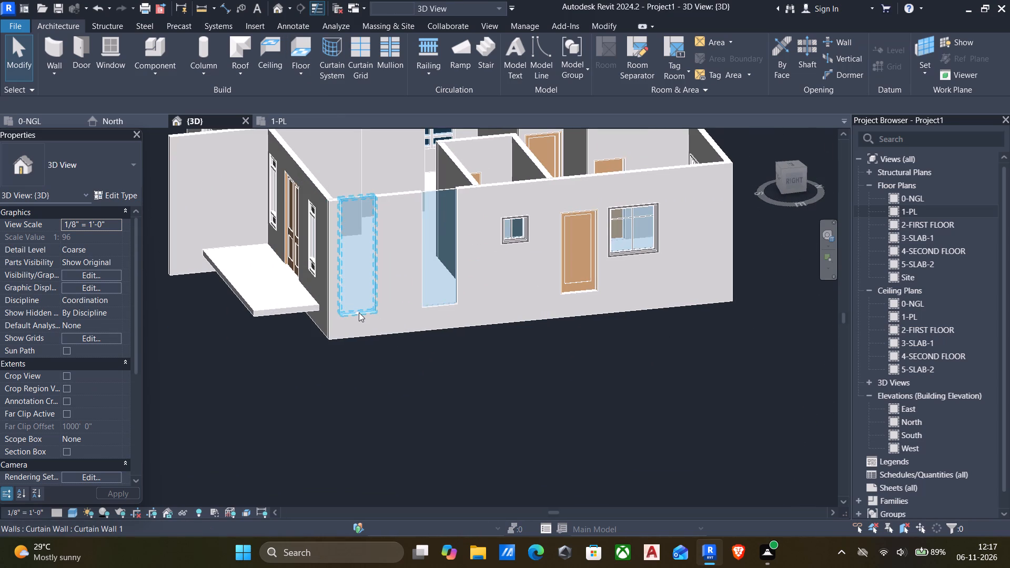
{"action": "left_click", "coordinate": [359, 312]}
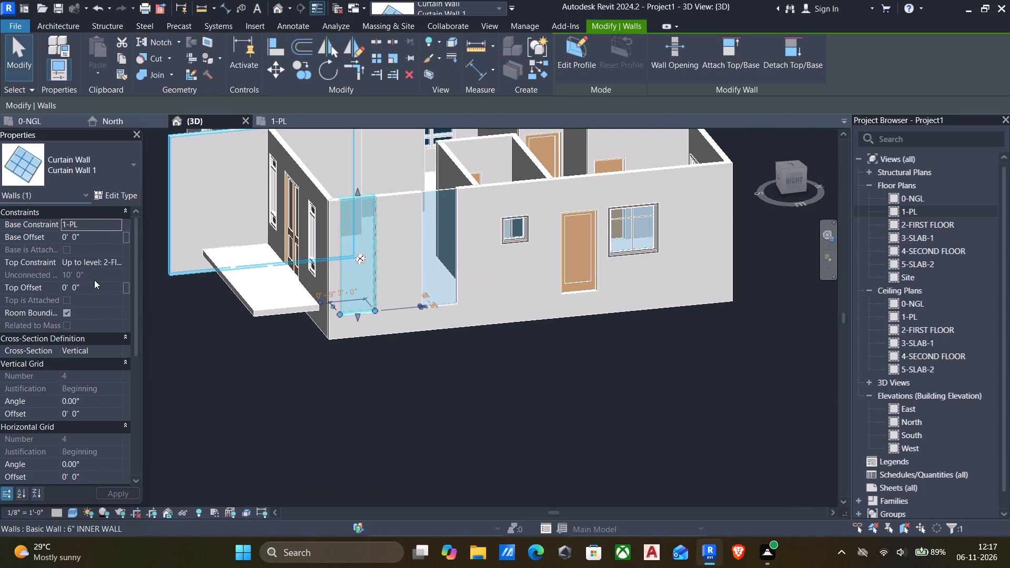
{"action": "left_click", "coordinate": [105, 240]}
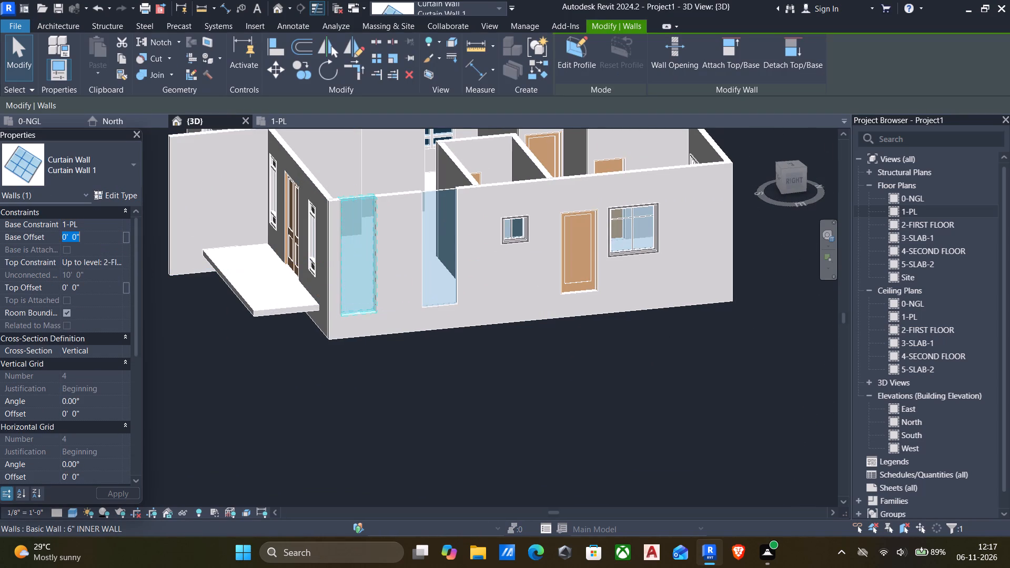
{"action": "key", "text": "2"}
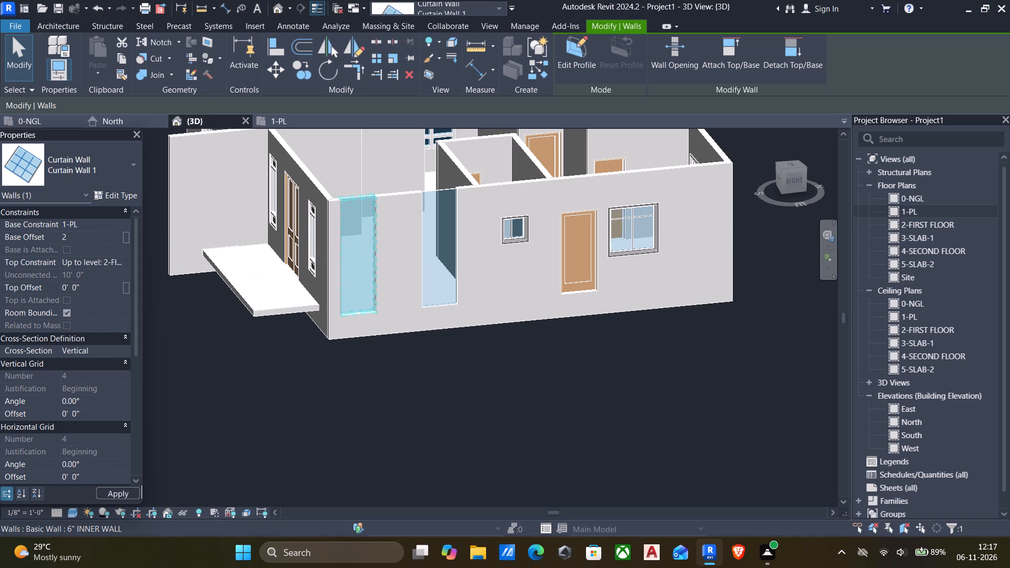
{"action": "key", "text": "BackSpace"}
{"action": "key", "text": "BackSpace"}
{"action": "type", "text": "2'"}
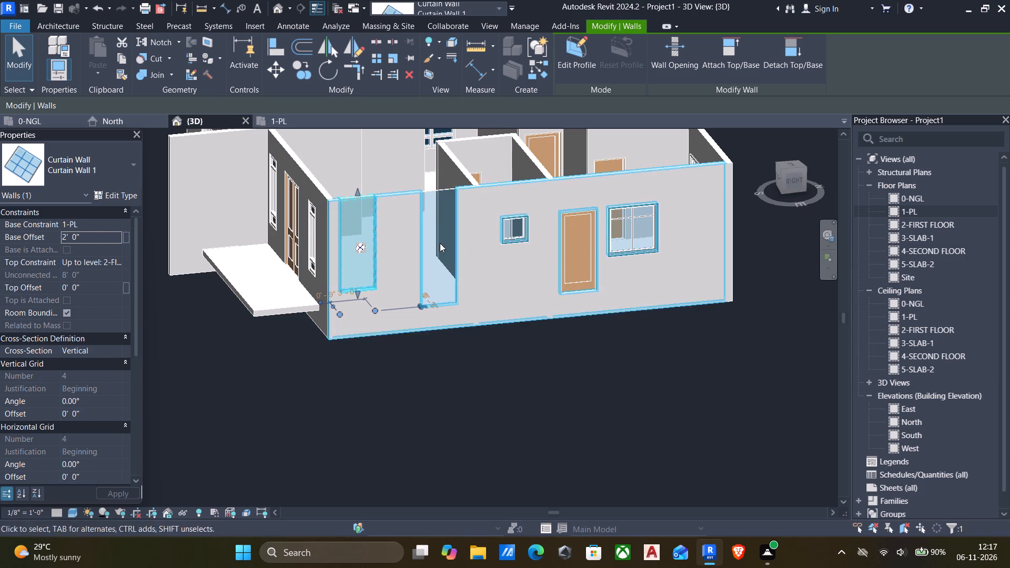
{"action": "left_click", "coordinate": [451, 249]}
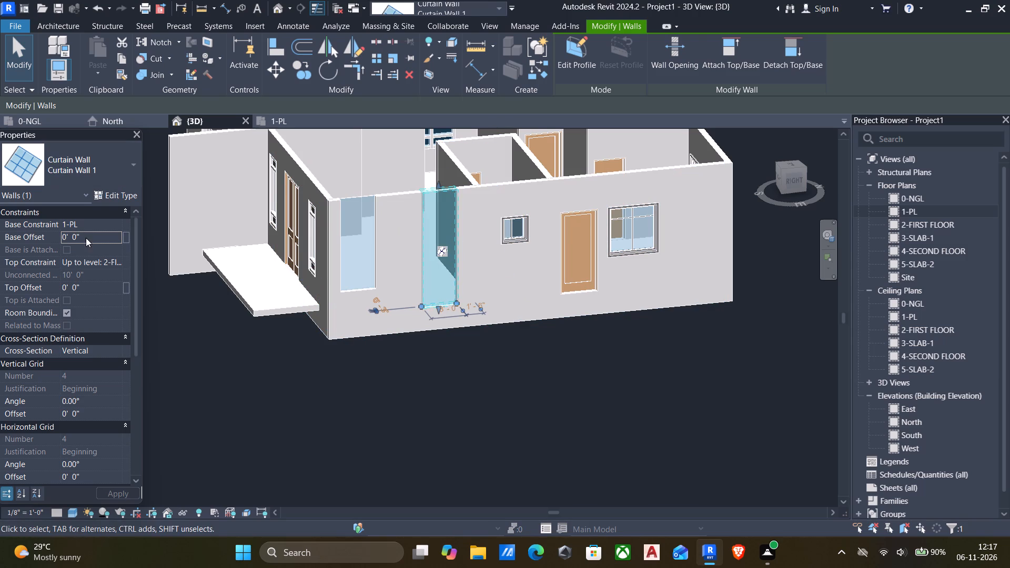
{"action": "left_click", "coordinate": [99, 239]}
{"action": "type", "text": "2'"}
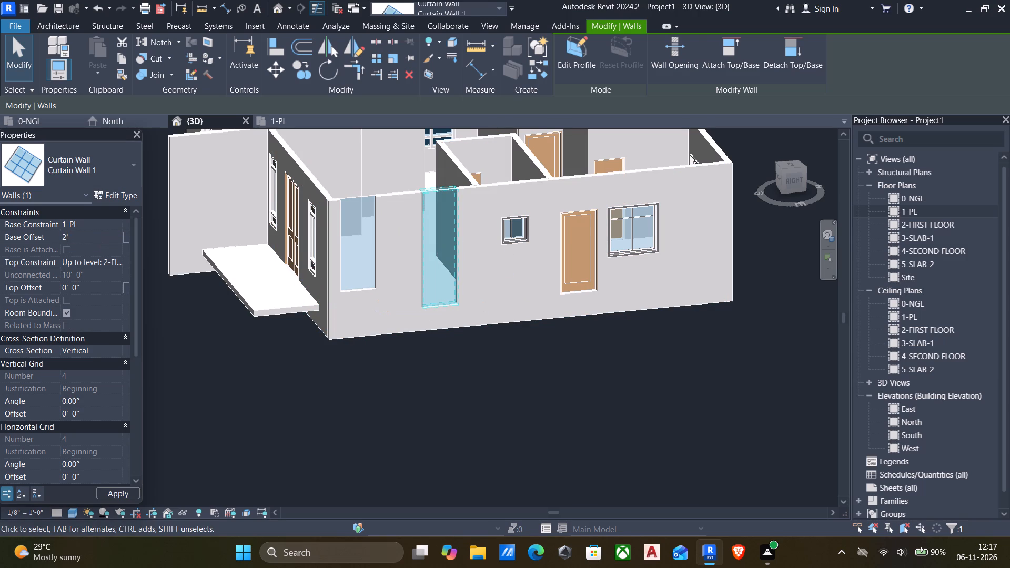
{"action": "left_click", "coordinate": [376, 381]}
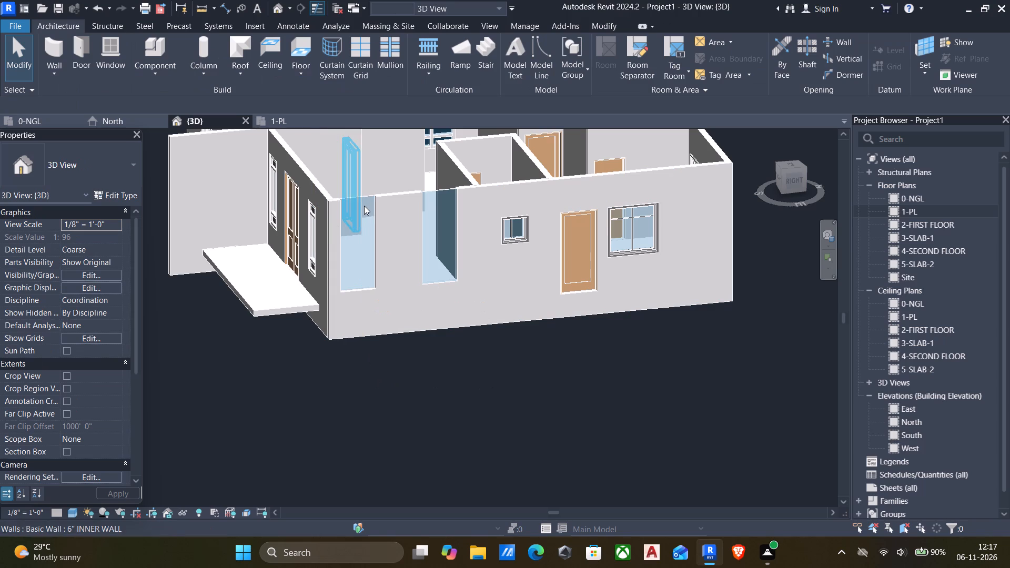
Set the top offset of the southern curtain wall segment to -3' 0".
{"action": "left_click", "coordinate": [366, 200]}
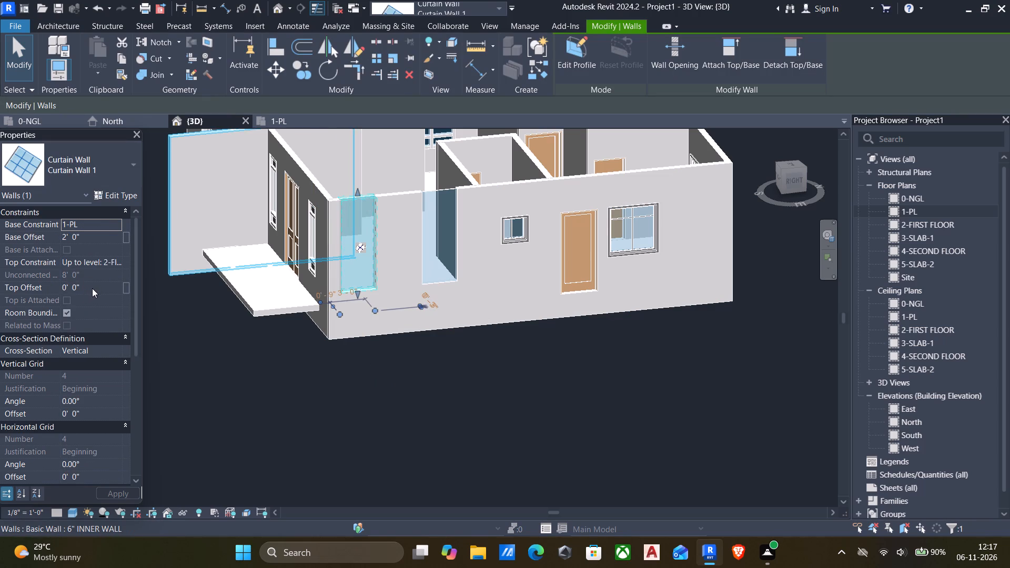
{"action": "left_click", "coordinate": [96, 287]}
{"action": "type", "text": "-3'"}
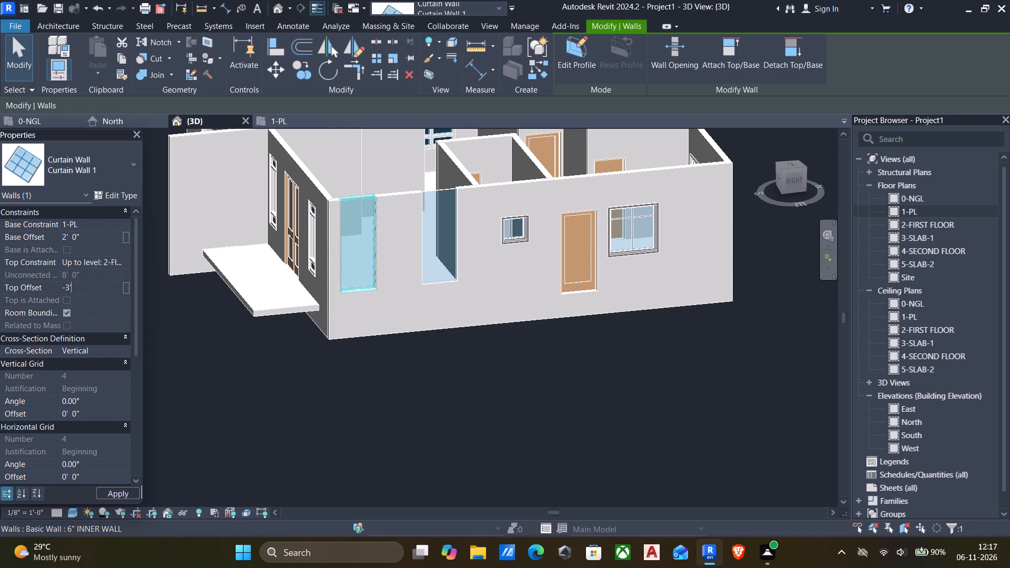
Align the northern curtain wall segment's top edge with the southern segment's top edge.
{"action": "type", "text": "al"}
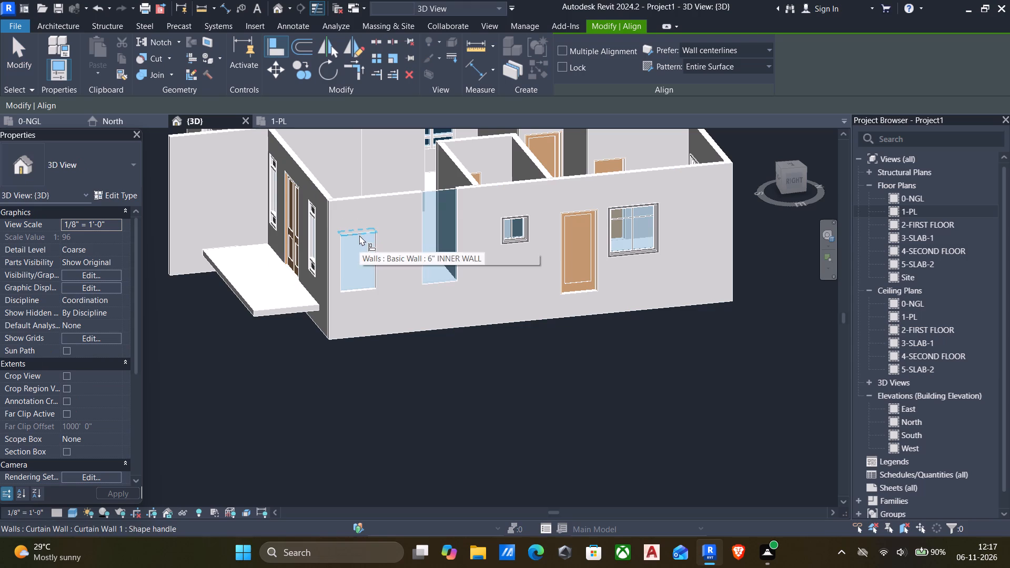
{"action": "left_click", "coordinate": [359, 235]}
{"action": "left_click", "coordinate": [443, 191]}
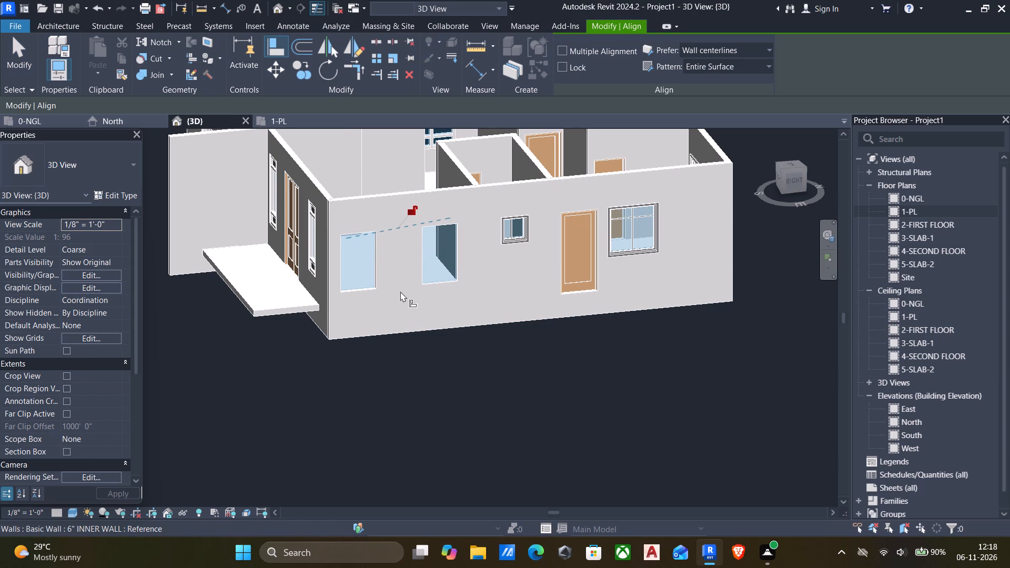
{"action": "key", "text": "Escape"}
Examine the two curtain wall openings in the east wall from several angles in 3D.
{"action": "scroll", "coordinate": [368, 313], "scroll_direction": "down", "scroll_amount": 1}
{"action": "middle_click_drag", "start_coordinate": [368, 313], "coordinate": [382, 266], "text": "shift"}
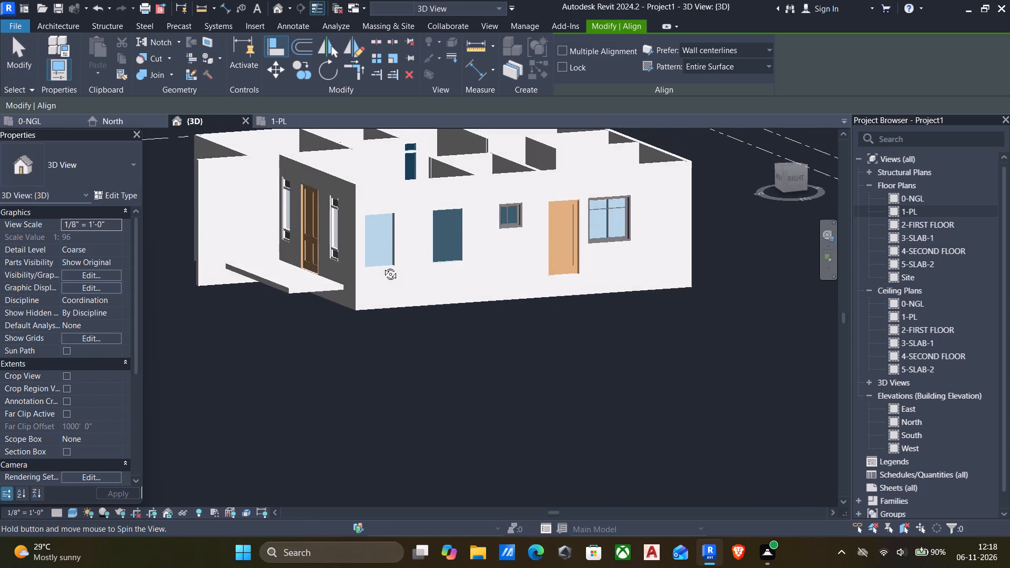
{"action": "middle_click_drag", "start_coordinate": [382, 266], "coordinate": [288, 326], "text": "shift"}
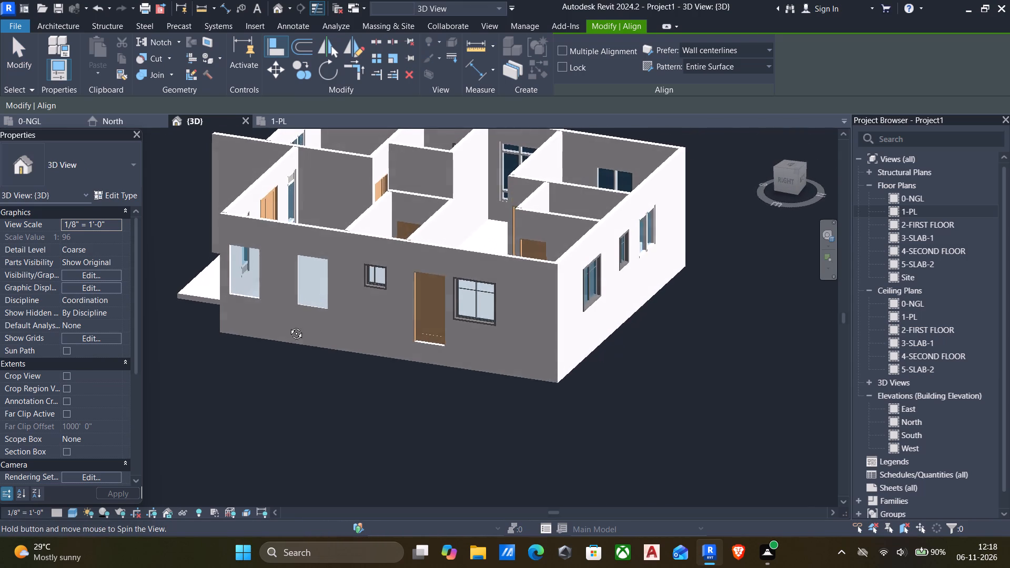
{"action": "middle_click_drag", "start_coordinate": [288, 326], "coordinate": [288, 326], "text": "shift"}
{"action": "scroll", "coordinate": [258, 299], "scroll_direction": "up", "scroll_amount": 5}
{"action": "key", "text": "Escape"}
{"action": "scroll", "coordinate": [265, 294], "scroll_direction": "down", "scroll_amount": 5}
{"action": "middle_click_drag", "start_coordinate": [278, 309], "coordinate": [311, 310], "text": "shift"}
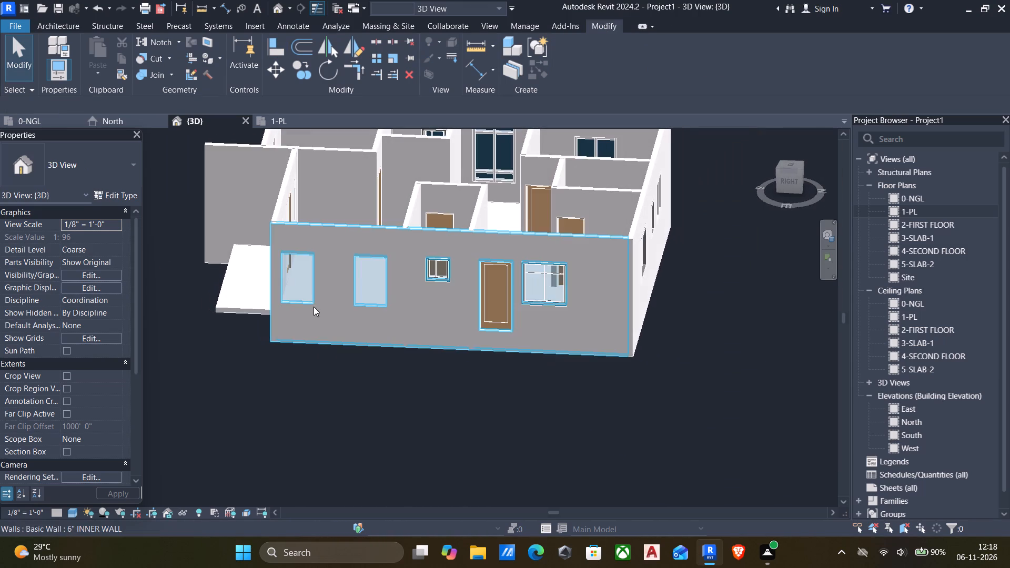
{"action": "scroll", "coordinate": [290, 290], "scroll_direction": "up", "scroll_amount": 3}
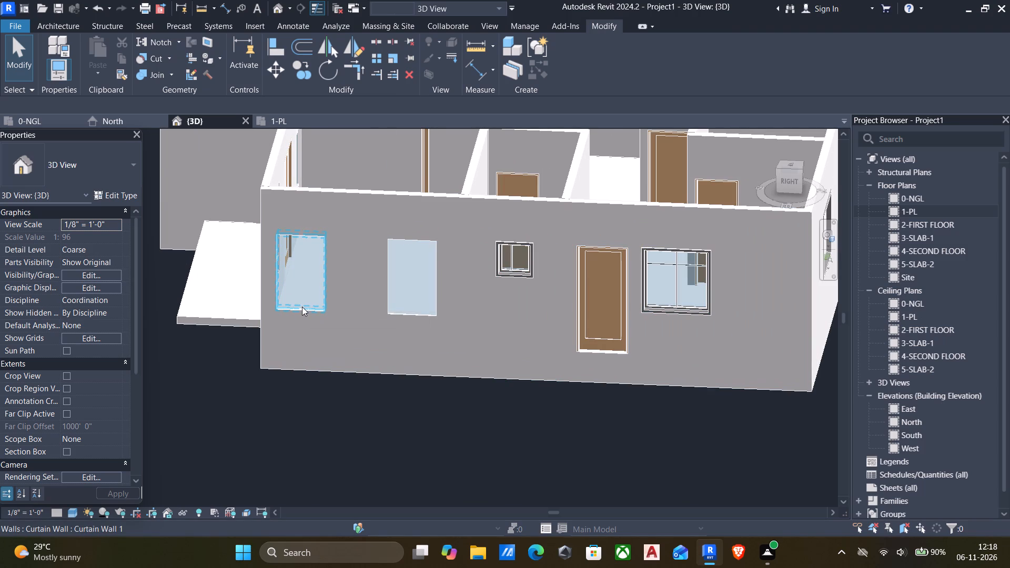
In the 1-PL floor plan, delete the southern curtain wall segment from the southeast room's east wall.
{"action": "double_click", "coordinate": [896, 208]}
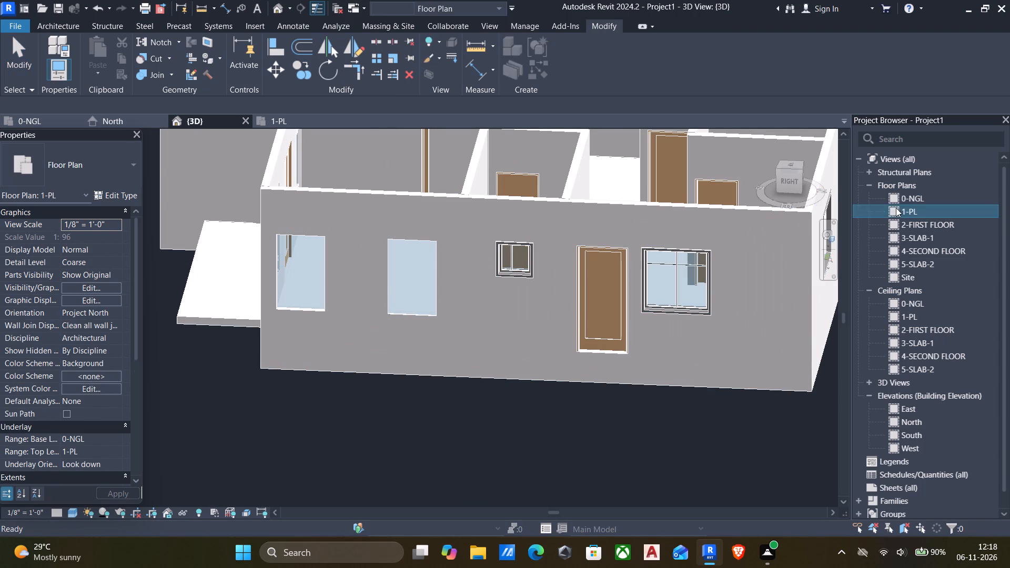
{"action": "scroll", "coordinate": [552, 278], "scroll_direction": "down", "scroll_amount": 2}
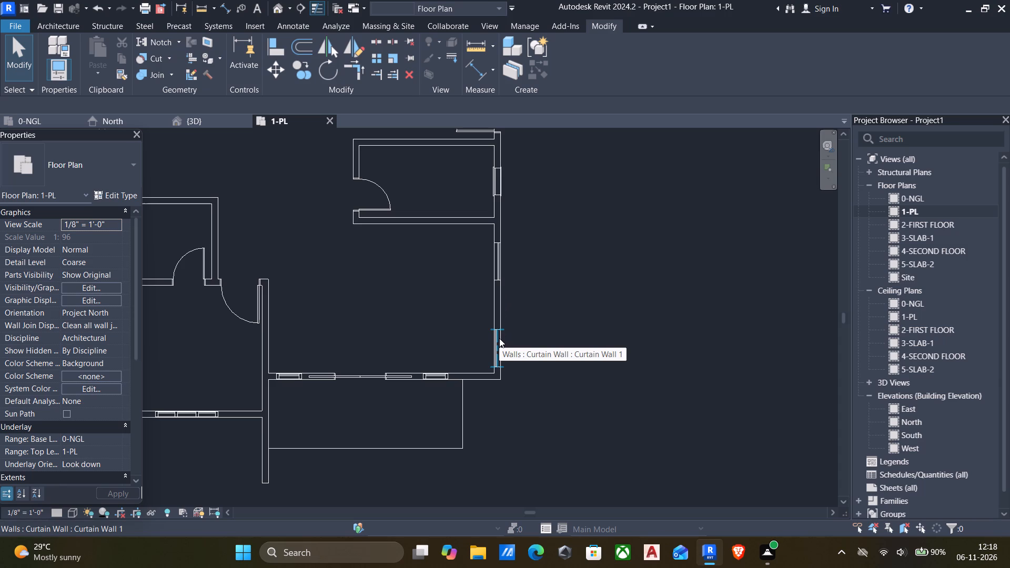
{"action": "left_click", "coordinate": [499, 338]}
{"action": "key", "text": "Delete"}
Nudge the remaining east-wall curtain wall segment one increment south along the wall.
{"action": "left_click", "coordinate": [497, 273]}
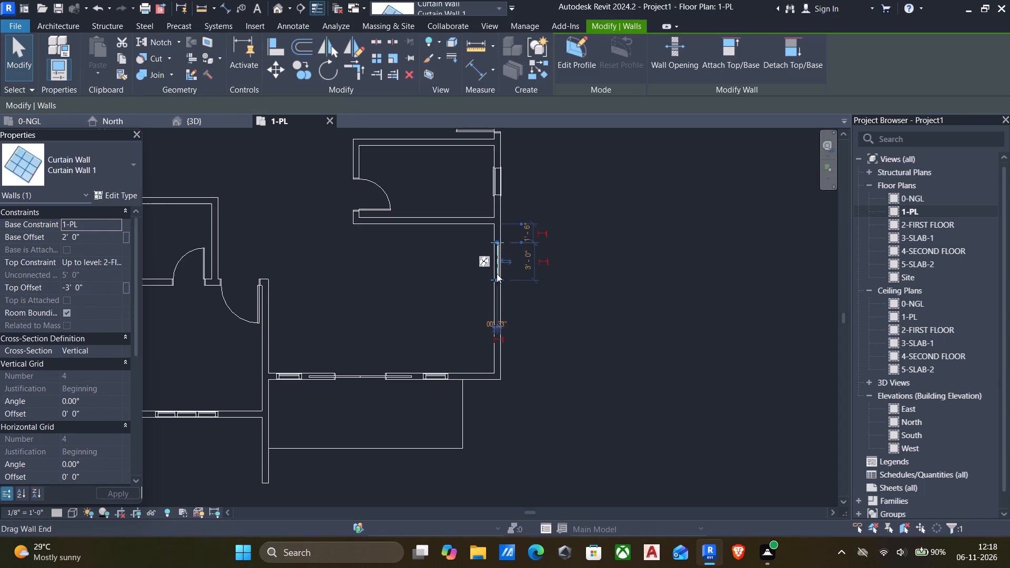
{"action": "key", "text": "Down"}
{"action": "left_click", "coordinate": [658, 350]}
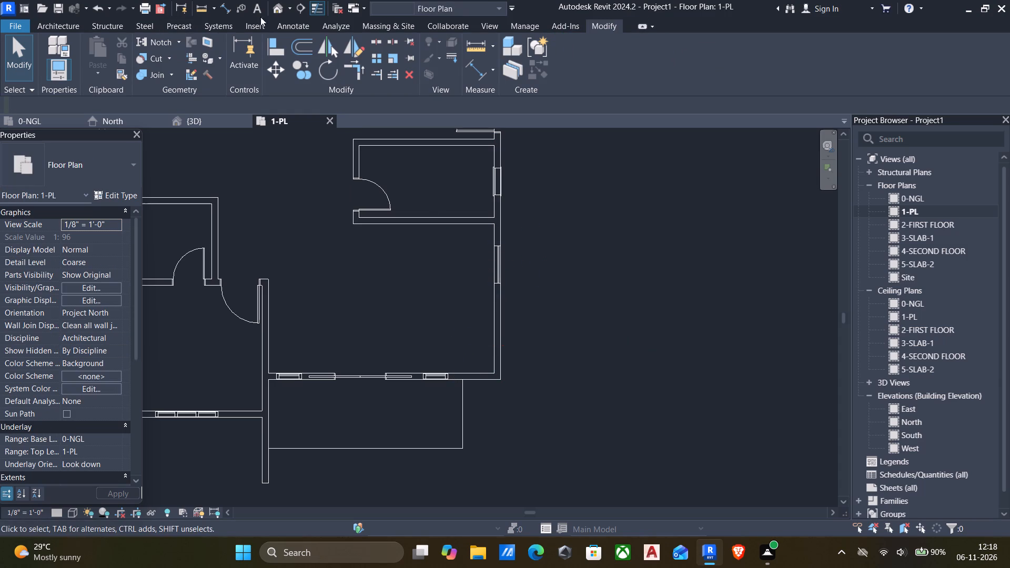
In the 3D view, place a vertical curtain grid line at the midpoint of the east-wall curtain wall, 1' 6" from each side.
{"action": "left_click", "coordinate": [277, 10]}
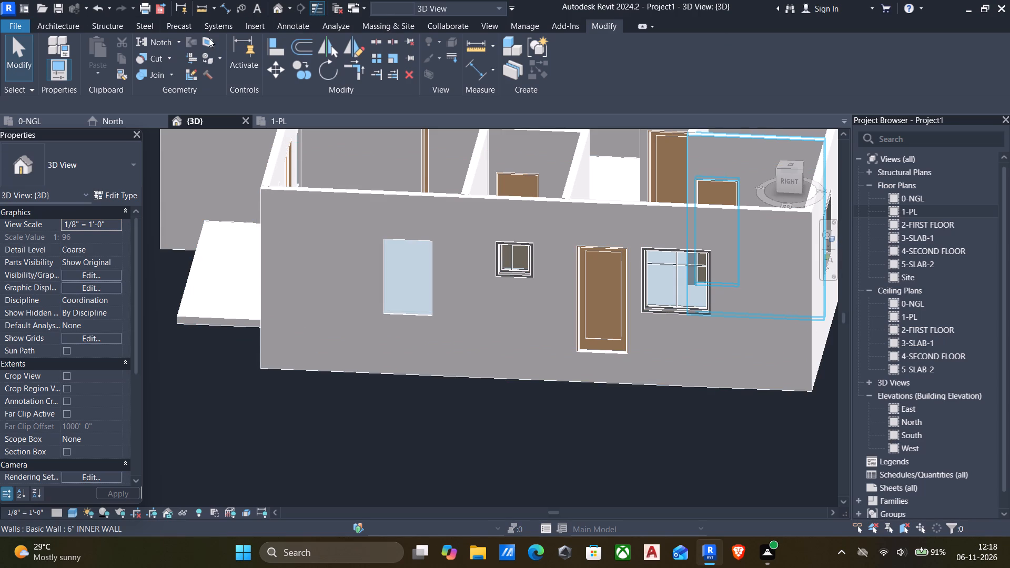
{"action": "left_click", "coordinate": [49, 25]}
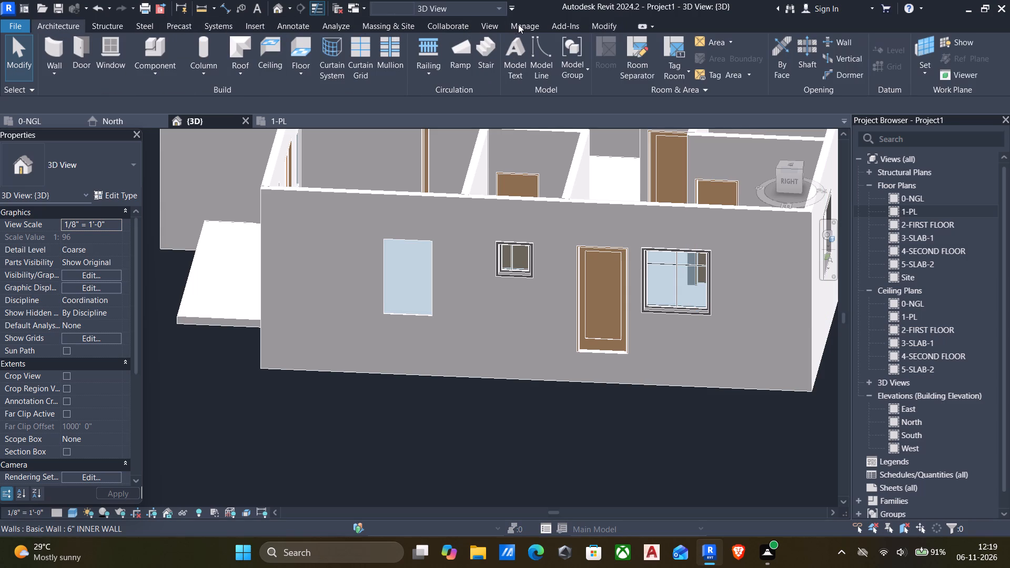
{"action": "left_click", "coordinate": [382, 48]}
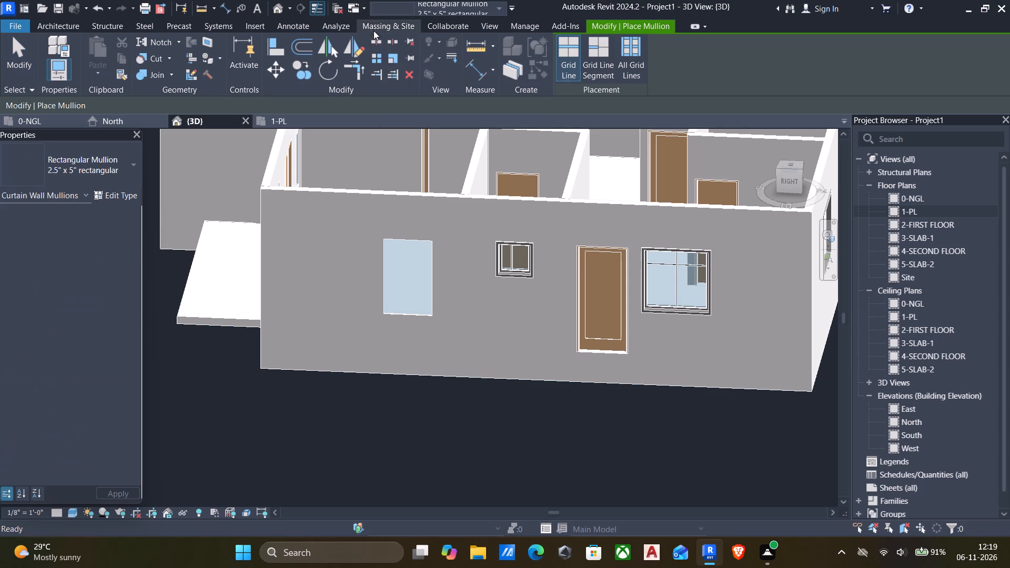
{"action": "left_click", "coordinate": [48, 22]}
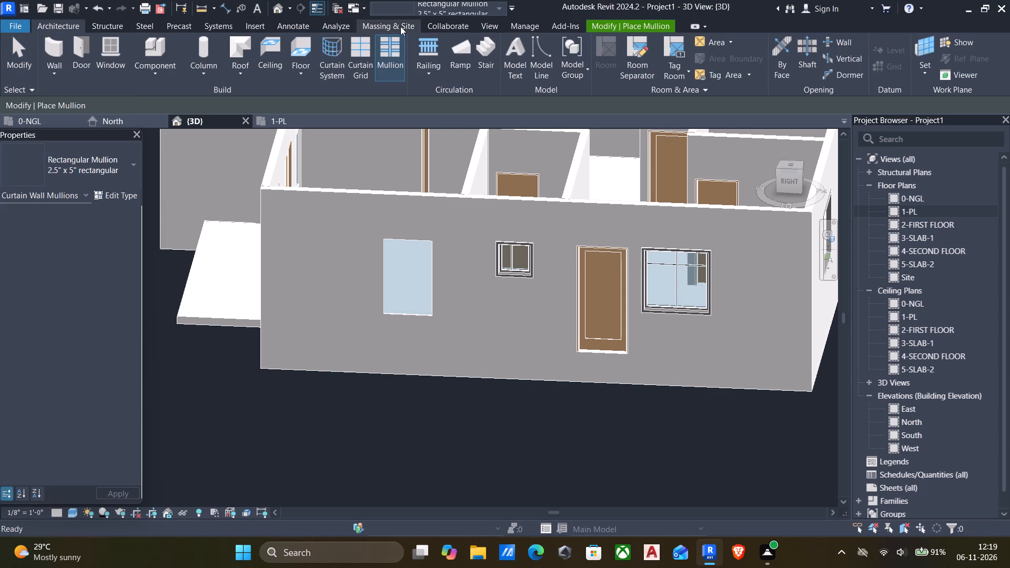
{"action": "left_click", "coordinate": [358, 47]}
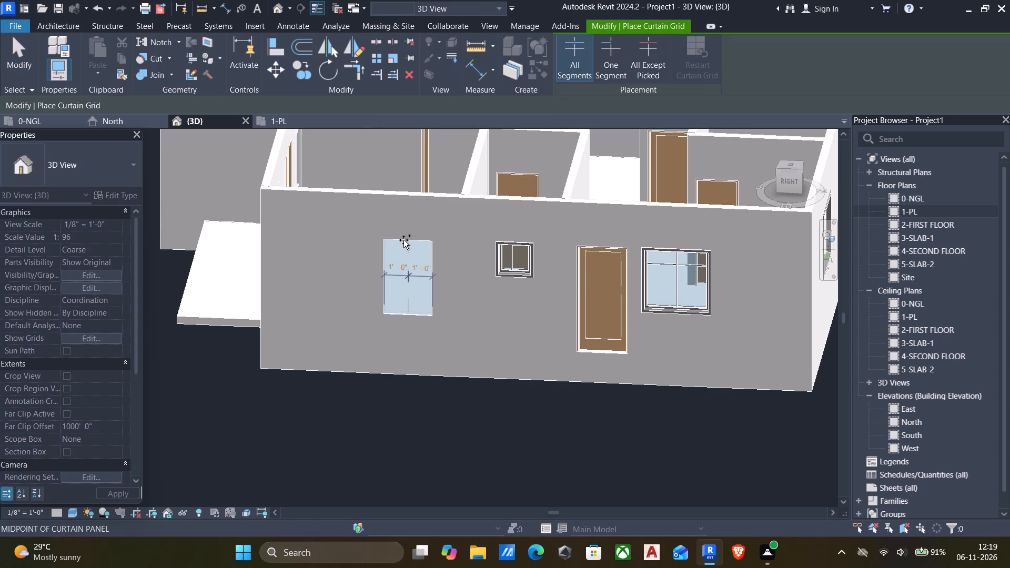
{"action": "left_click", "coordinate": [404, 244]}
{"action": "key", "text": "Escape"}
{"action": "key", "text": "Escape"}
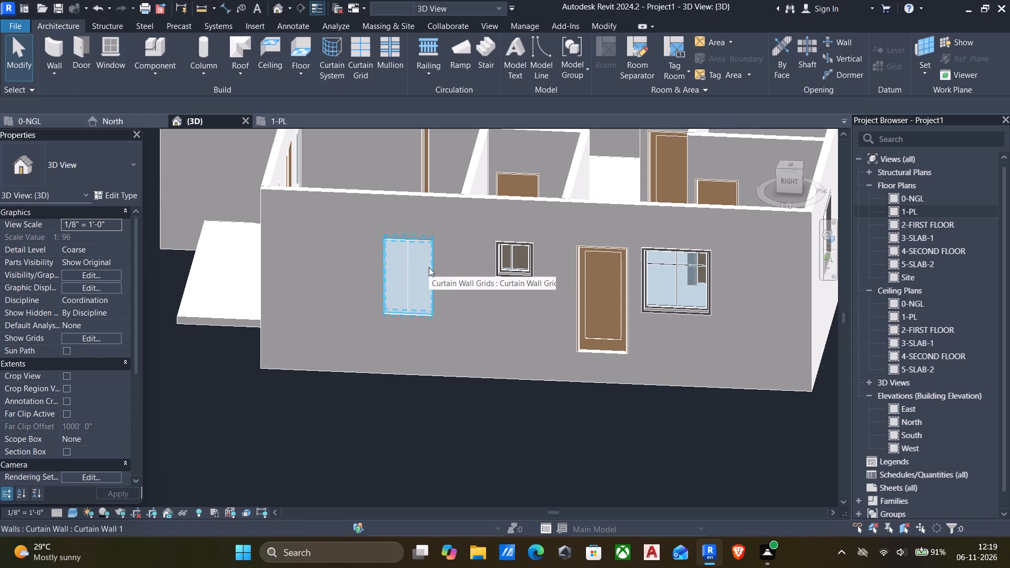
Delete the remaining curtain wall segment from the southeast room's east wall in the 3D view.
{"action": "left_click", "coordinate": [429, 267]}
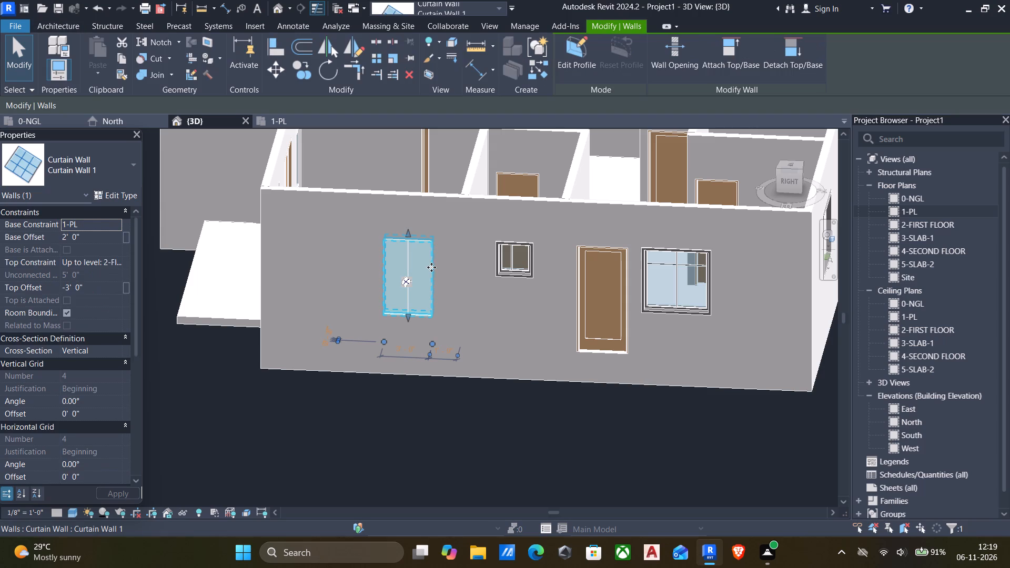
{"action": "key", "text": "Delete"}
In the 1-PL floor plan, place a Yu_Window Casement 1200x1800 in the southeast room's east wall, about 2' 6" from the room's north wall.
{"action": "double_click", "coordinate": [895, 207]}
{"action": "scroll", "coordinate": [543, 212], "scroll_direction": "down", "scroll_amount": 3}
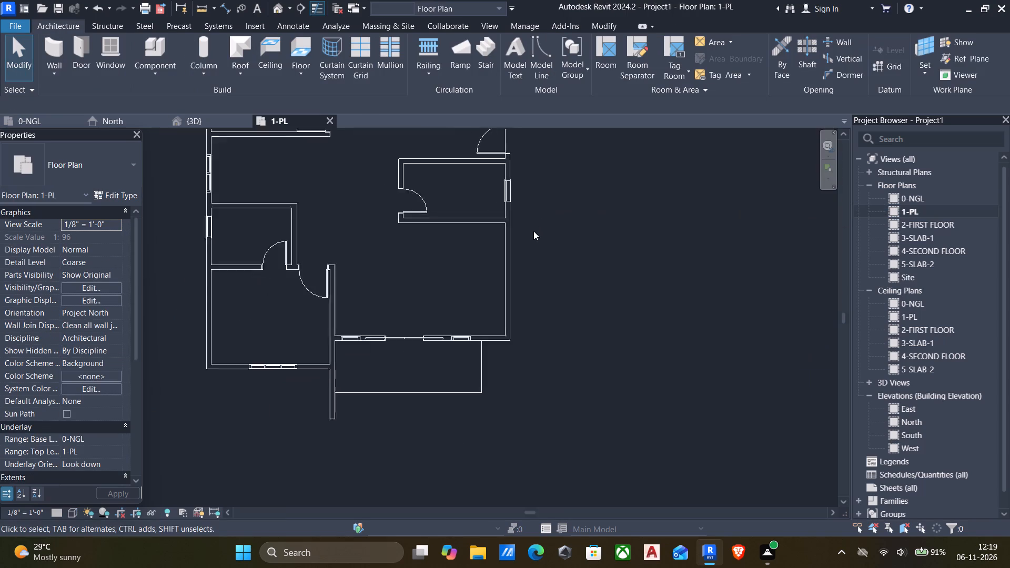
{"action": "scroll", "coordinate": [533, 231], "scroll_direction": "down", "scroll_amount": 2}
{"action": "key", "text": "w"}
{"action": "key", "text": "n"}
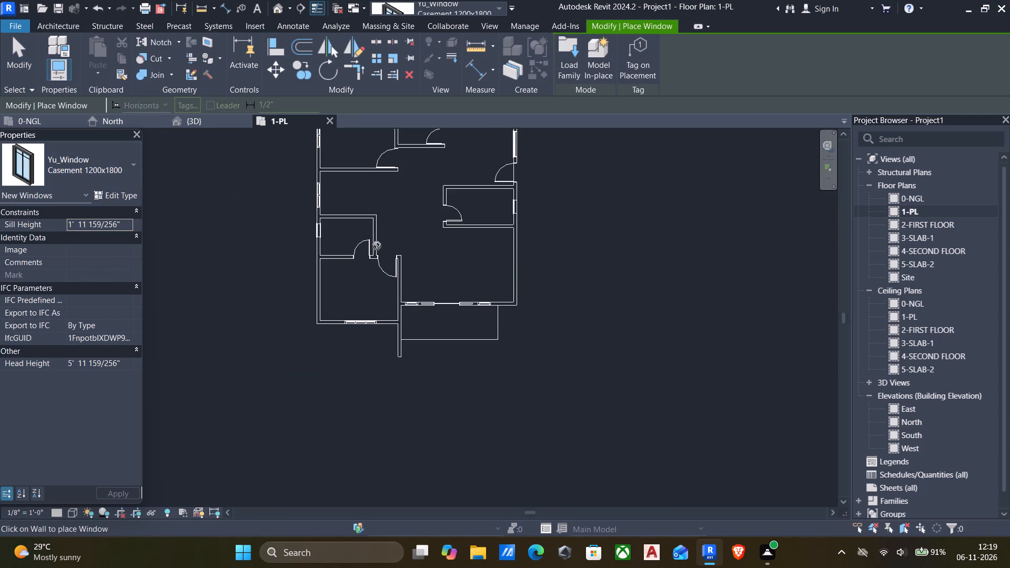
{"action": "left_click", "coordinate": [518, 257]}
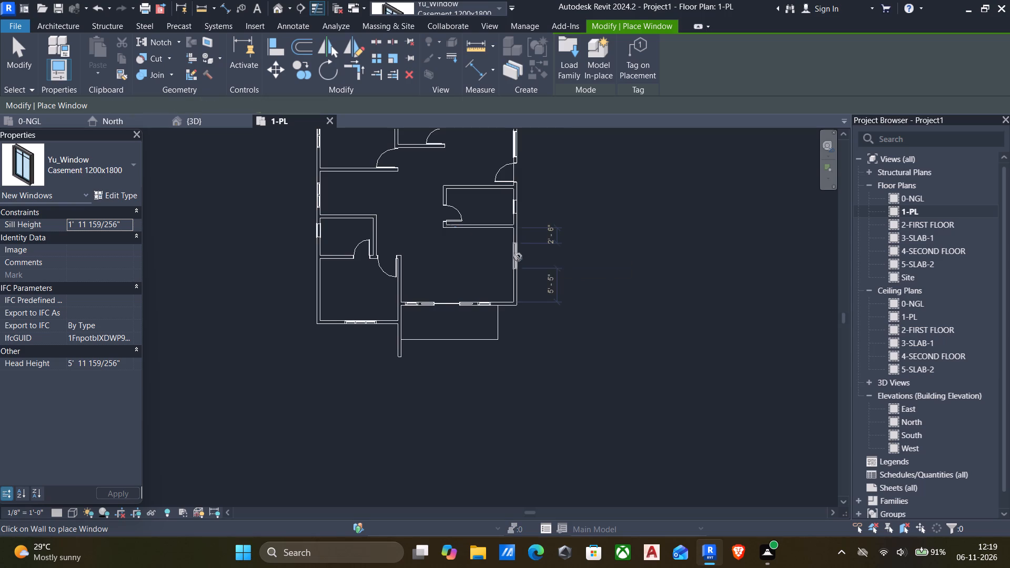
{"action": "key", "text": "Escape"}
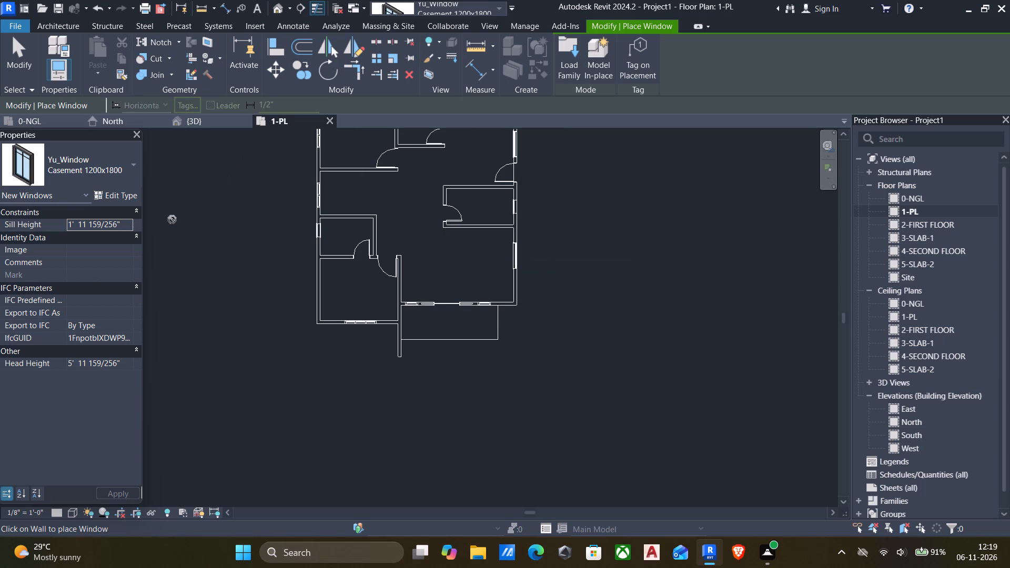
{"action": "key", "text": "Escape"}
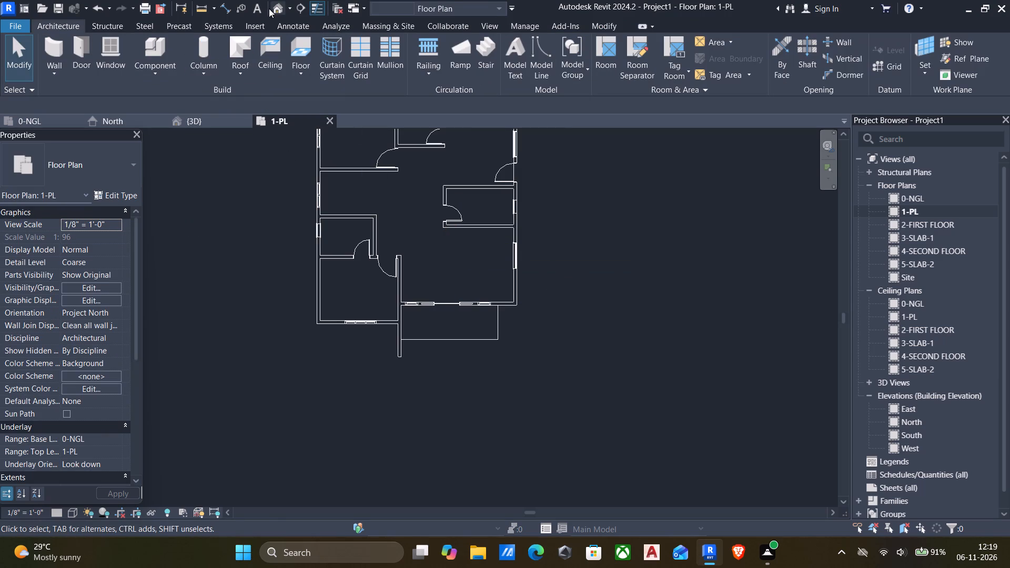
In the 3D view, set the sill height of the southeast room's new east-wall casement window to 3'.
{"action": "left_click", "coordinate": [276, 9]}
{"action": "scroll", "coordinate": [366, 242], "scroll_direction": "down", "scroll_amount": 4}
{"action": "middle_click_drag", "start_coordinate": [383, 266], "coordinate": [397, 218], "text": "shift"}
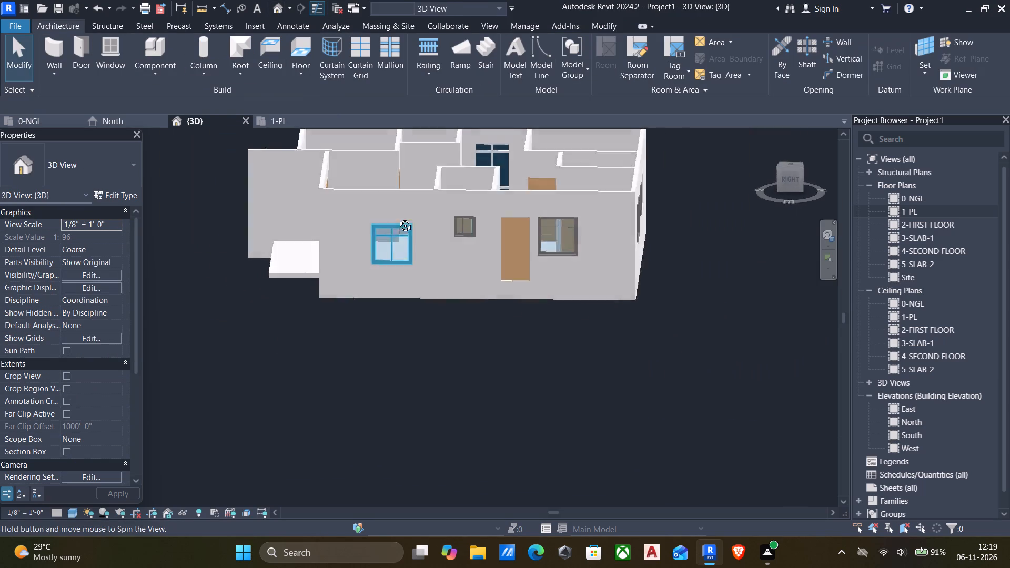
{"action": "middle_click_drag", "start_coordinate": [397, 218], "coordinate": [392, 190], "text": "shift"}
{"action": "left_click", "coordinate": [379, 224]}
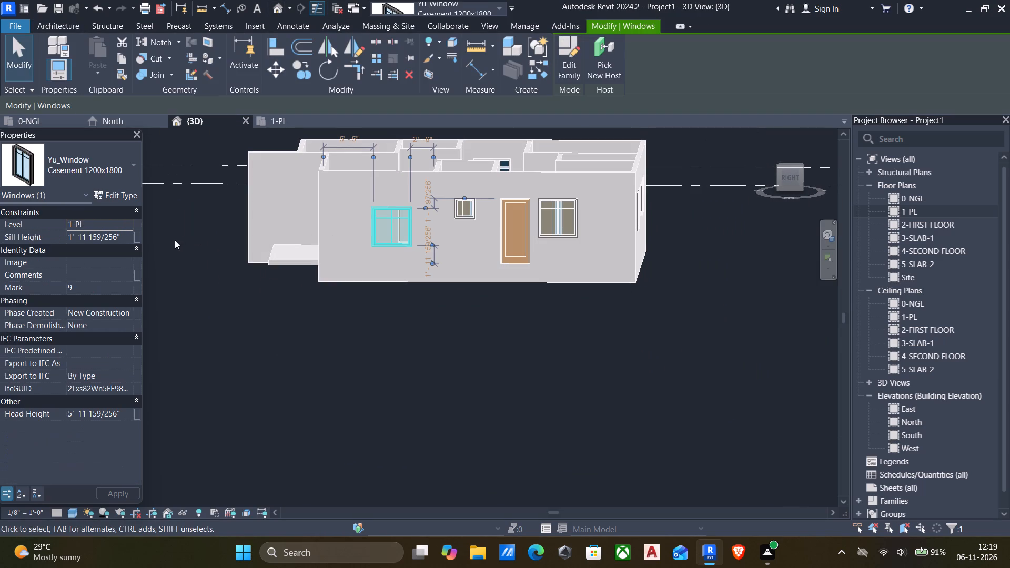
{"action": "left_click", "coordinate": [124, 234]}
{"action": "left_click_drag", "start_coordinate": [130, 234], "coordinate": [0, 238]}
{"action": "type", "text": "3'"}
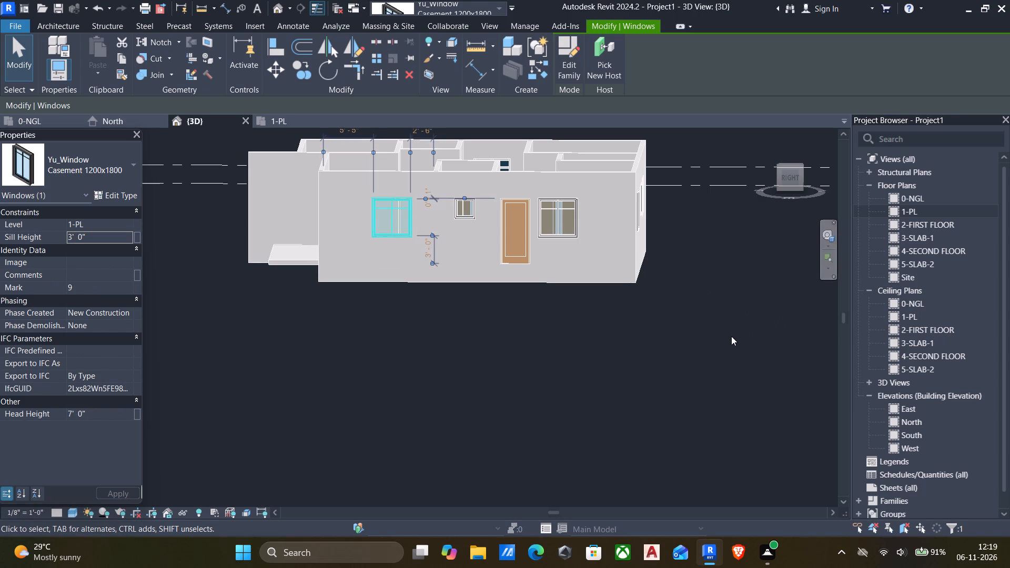
{"action": "left_click", "coordinate": [725, 344]}
Examine the windows and doors on the east and south sides of the house from several angles in 3D.
{"action": "scroll", "coordinate": [536, 262], "scroll_direction": "down", "scroll_amount": 2}
{"action": "middle_click_drag", "start_coordinate": [506, 285], "coordinate": [620, 327], "text": "shift"}
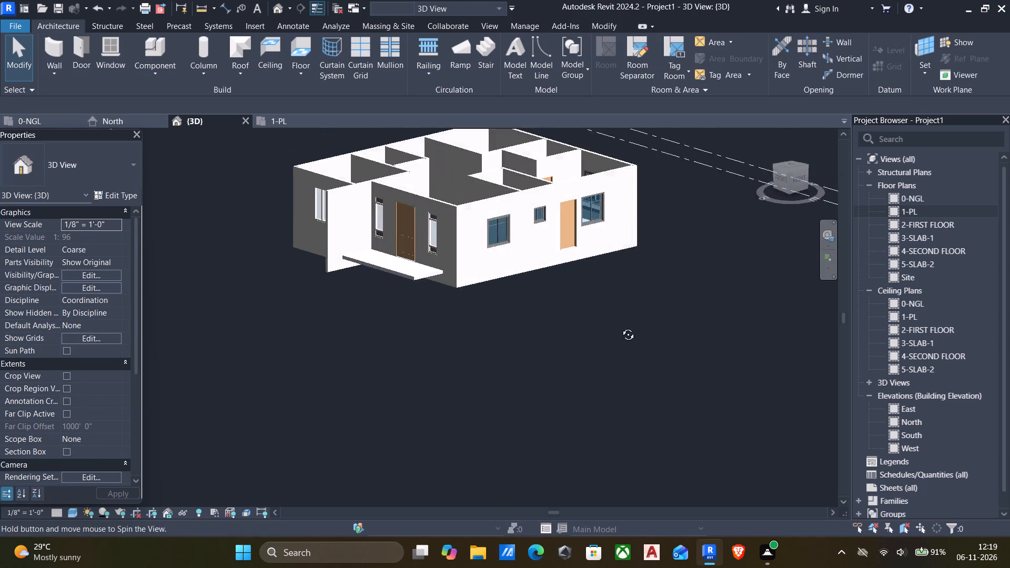
{"action": "middle_click_drag", "start_coordinate": [620, 327], "coordinate": [446, 349], "text": "shift"}
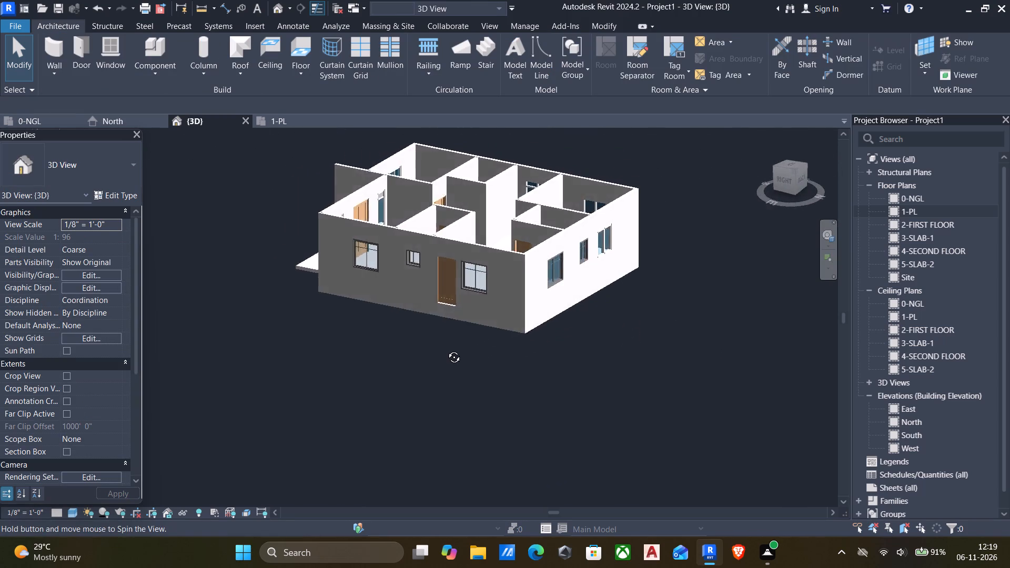
{"action": "middle_click_drag", "start_coordinate": [446, 349], "coordinate": [532, 336], "text": "shift"}
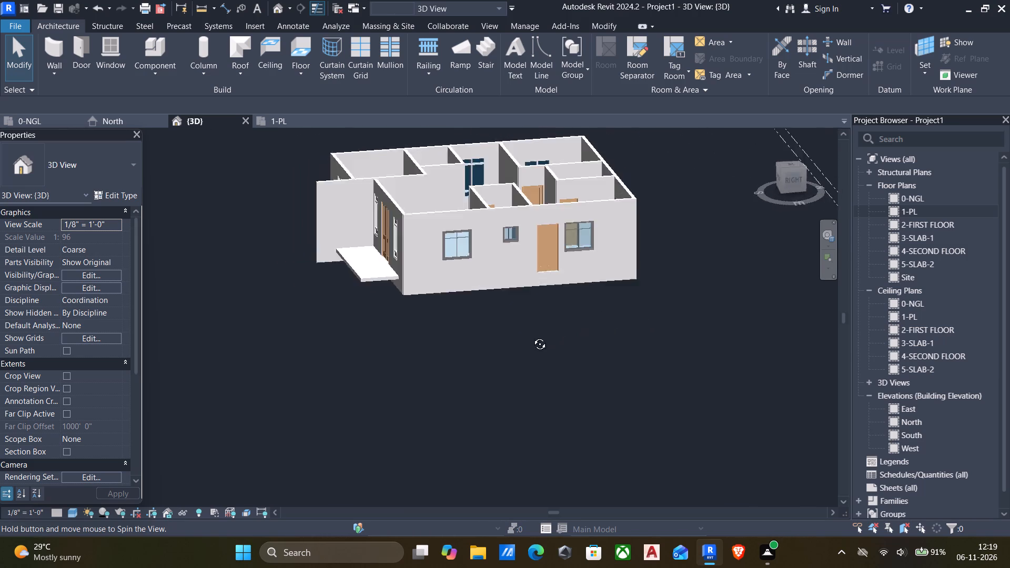
{"action": "middle_click_drag", "start_coordinate": [532, 336], "coordinate": [524, 364], "text": "shift"}
{"action": "scroll", "coordinate": [501, 360], "scroll_direction": "down", "scroll_amount": 3}
{"action": "middle_click_drag", "start_coordinate": [417, 343], "coordinate": [607, 359], "text": "shift"}
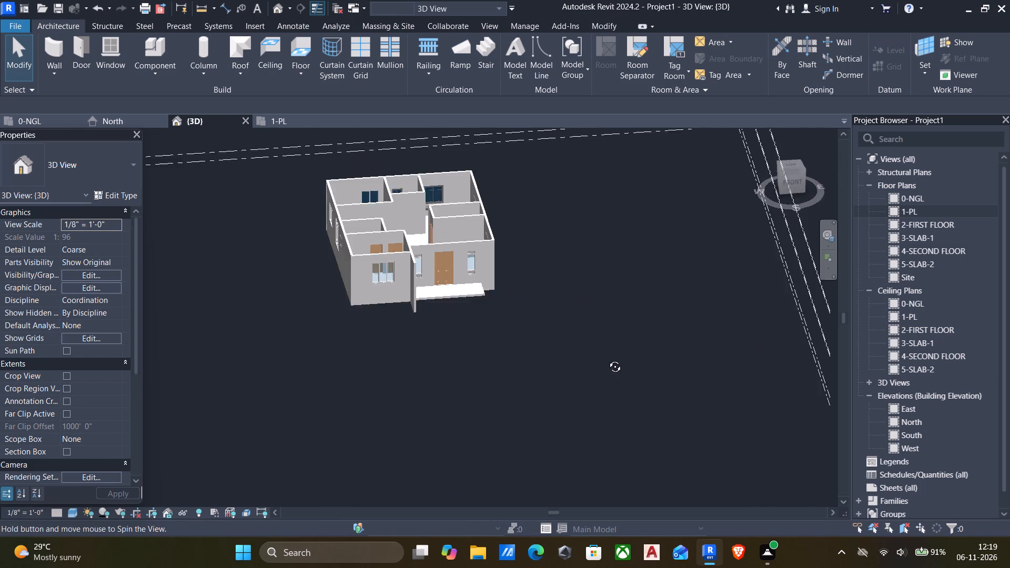
{"action": "middle_click_drag", "start_coordinate": [607, 359], "coordinate": [561, 343], "text": "shift"}
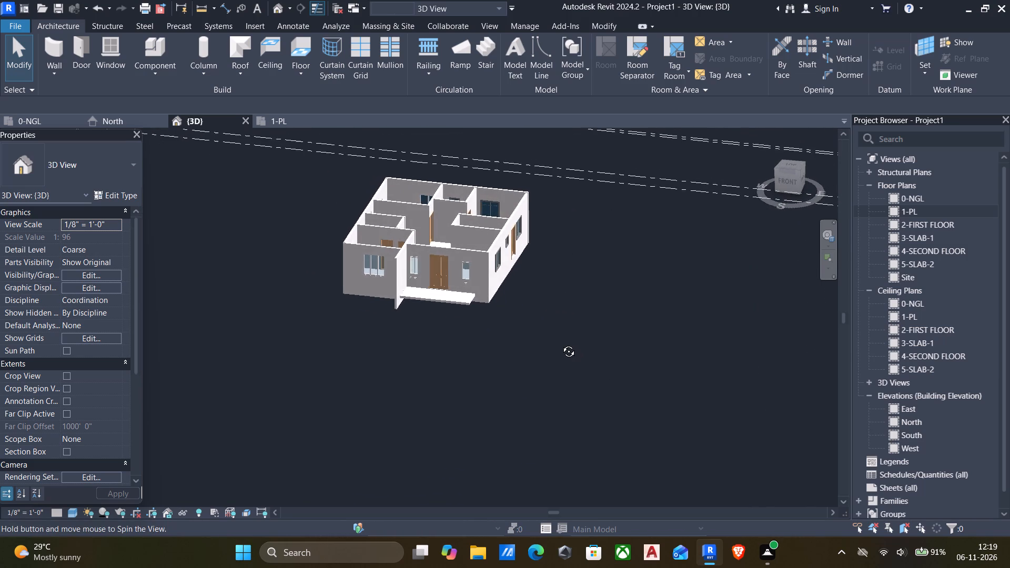
{"action": "middle_click_drag", "start_coordinate": [561, 343], "coordinate": [572, 352], "text": "shift"}
{"action": "scroll", "coordinate": [347, 274], "scroll_direction": "up", "scroll_amount": 4}
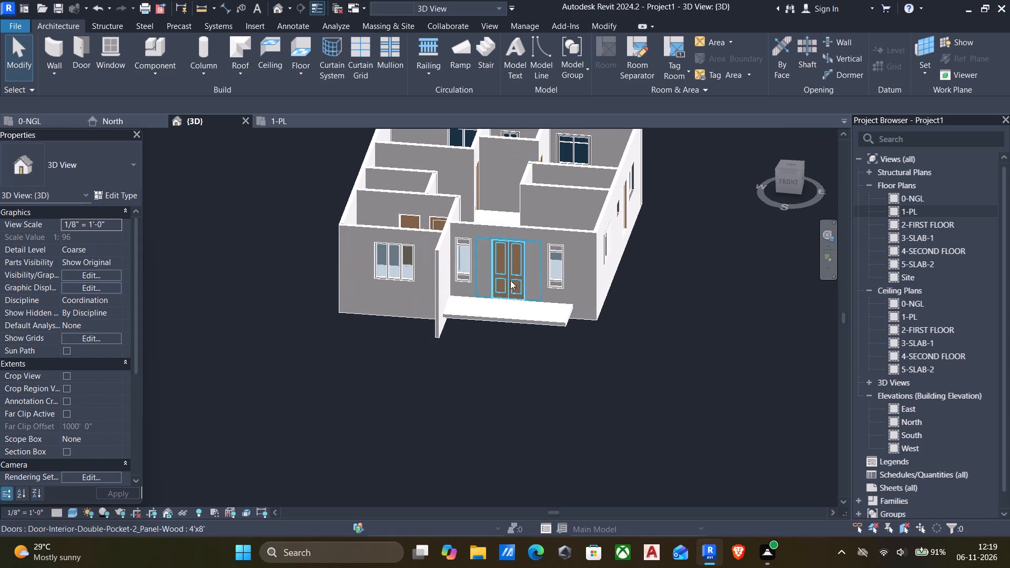
In the 1-PL floor plan, delete the whole window assembly from the southwest room's south wall.
{"action": "double_click", "coordinate": [896, 210]}
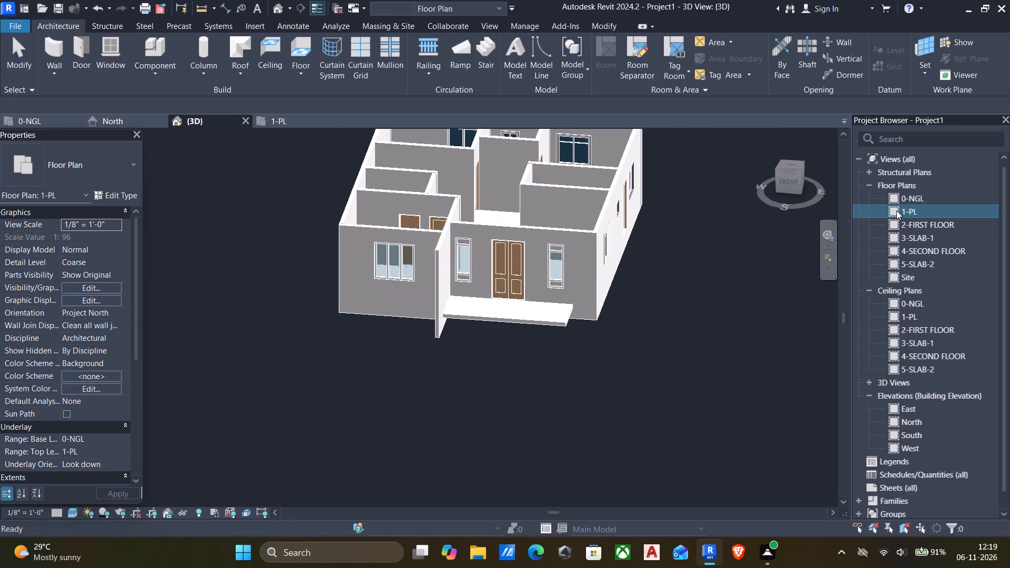
{"action": "scroll", "coordinate": [419, 291], "scroll_direction": "down", "scroll_amount": 1}
{"action": "left_click_drag", "start_coordinate": [340, 297], "coordinate": [361, 329]}
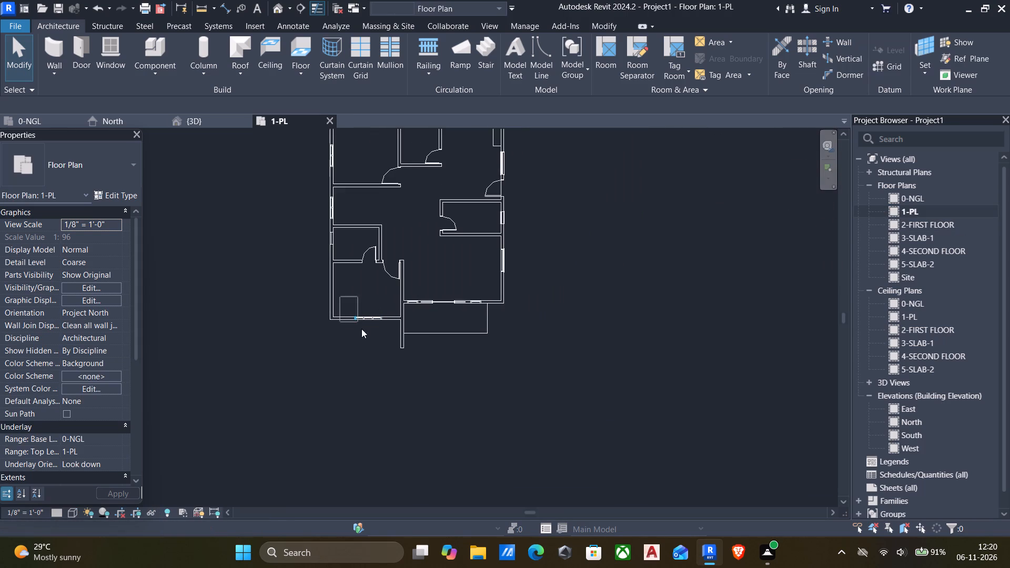
{"action": "left_click_drag", "start_coordinate": [361, 329], "coordinate": [383, 341]}
{"action": "key", "text": "Pause"}
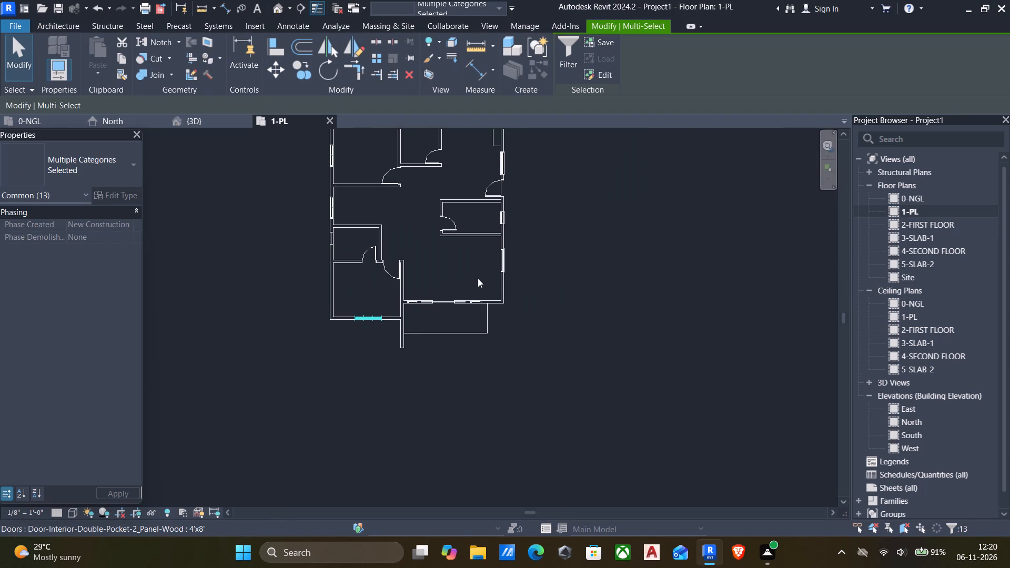
{"action": "key", "text": "Delete"}
Place a matching Casement 1200x1800 window in the southwest room's south wall, 3' 6" from the west wall and 5' 0" from the east wall.
{"action": "scroll", "coordinate": [504, 257], "scroll_direction": "up", "scroll_amount": 1}
{"action": "left_click", "coordinate": [504, 257]}
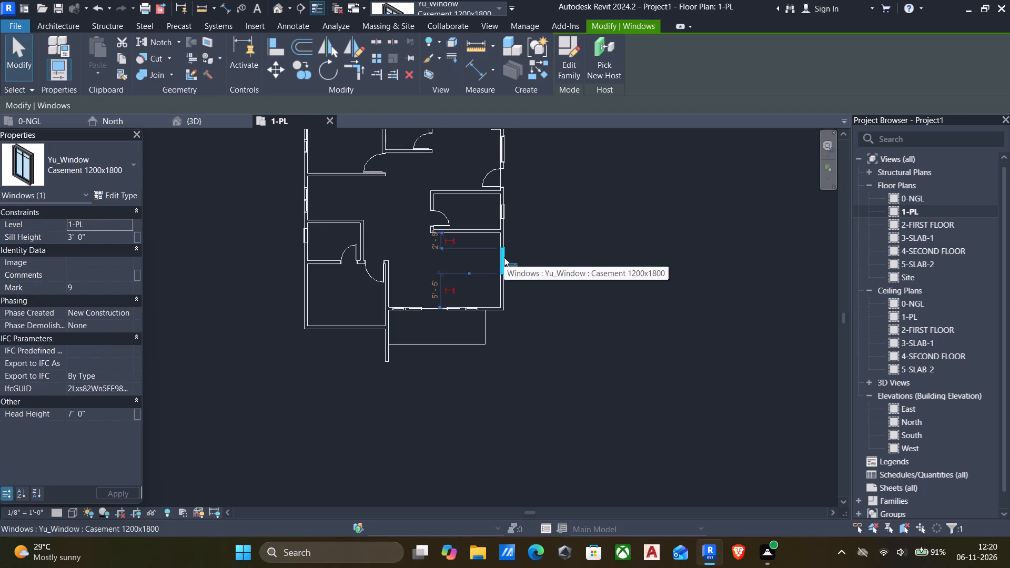
{"action": "type", "text": "cs"}
{"action": "scroll", "coordinate": [341, 322], "scroll_direction": "up", "scroll_amount": 1}
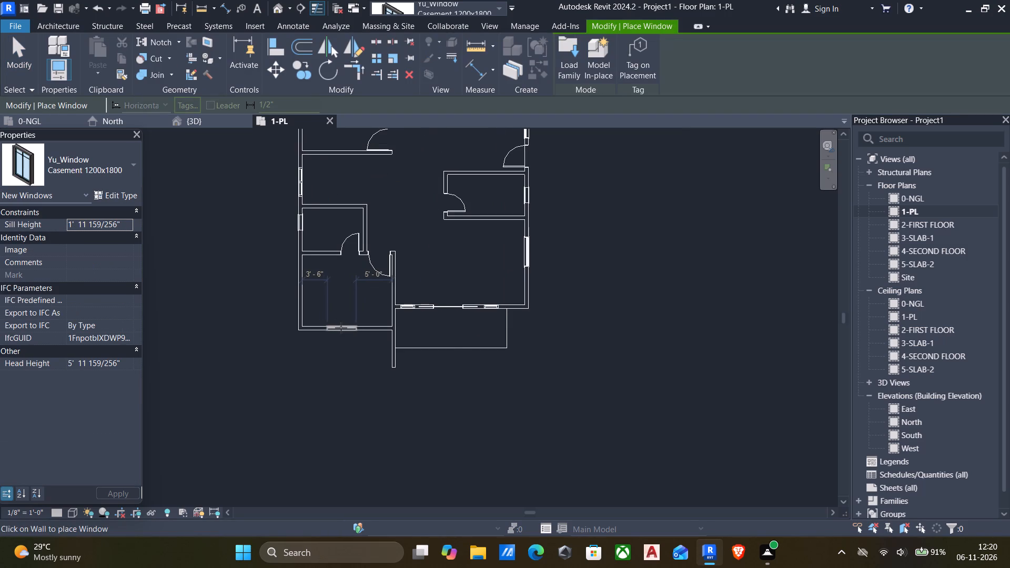
{"action": "left_click", "coordinate": [341, 328]}
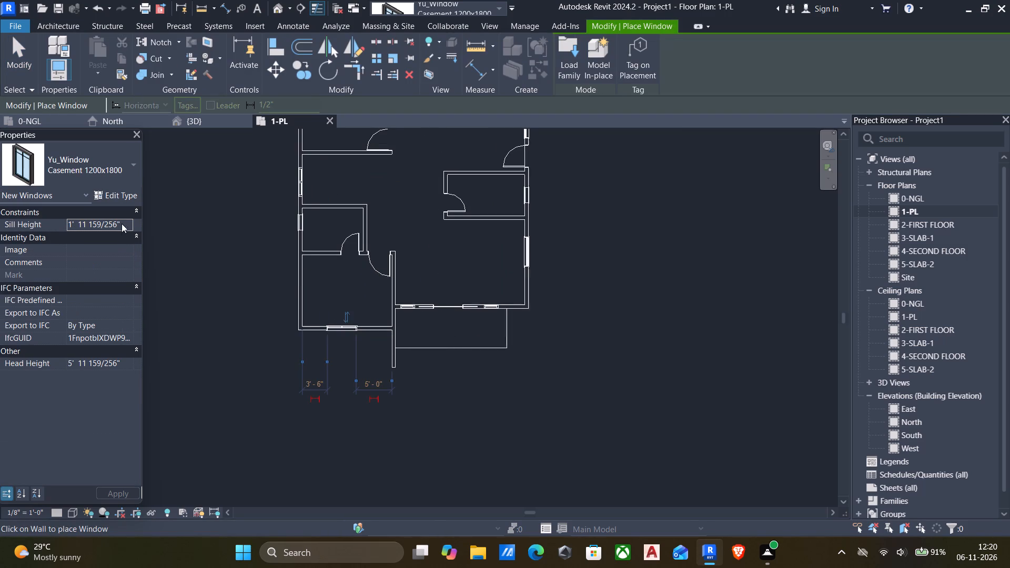
Set the sill height for new Casement 1200x1800 windows to 3' while the window placement command is active.
{"action": "left_click", "coordinate": [125, 221]}
{"action": "left_click_drag", "start_coordinate": [125, 221], "coordinate": [45, 216]}
{"action": "key", "text": "3"}
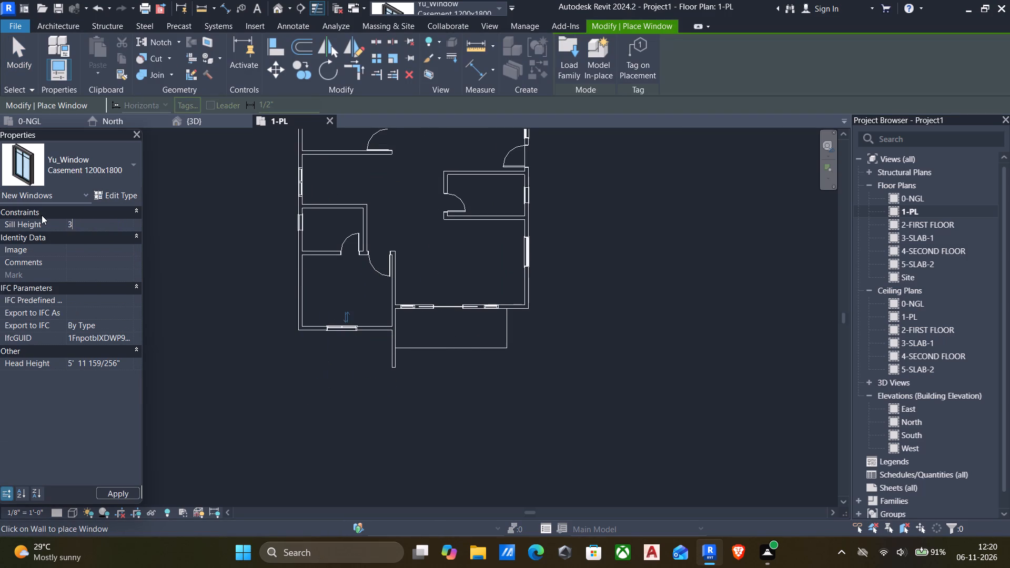
{"action": "key", "text": "Return"}
{"action": "key", "text": "apostrophe"}
{"action": "left_click_drag", "start_coordinate": [121, 221], "coordinate": [0, 220]}
{"action": "type", "text": "3'"}
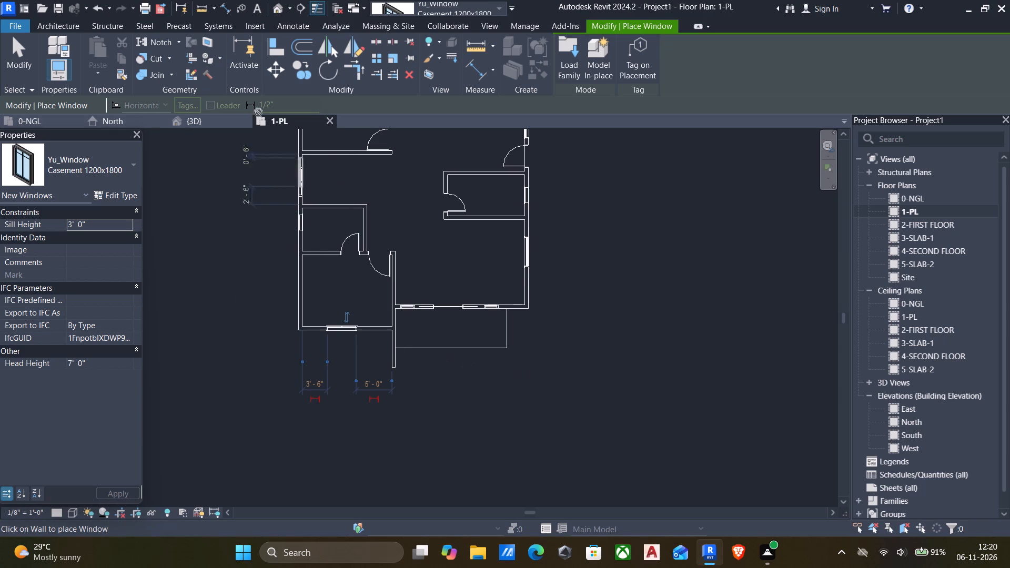
In the 3D view, end window placement and set the sill height of the southwest room's south-wall window to 3'.
{"action": "left_click", "coordinate": [280, 8]}
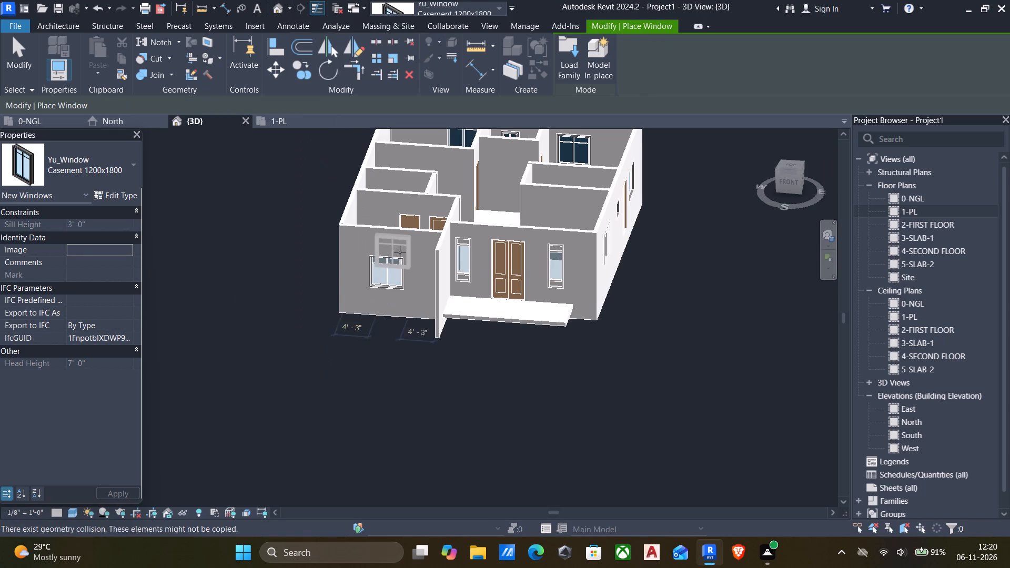
{"action": "key", "text": "Escape"}
{"action": "middle_click_drag", "start_coordinate": [509, 272], "coordinate": [516, 229], "text": "shift"}
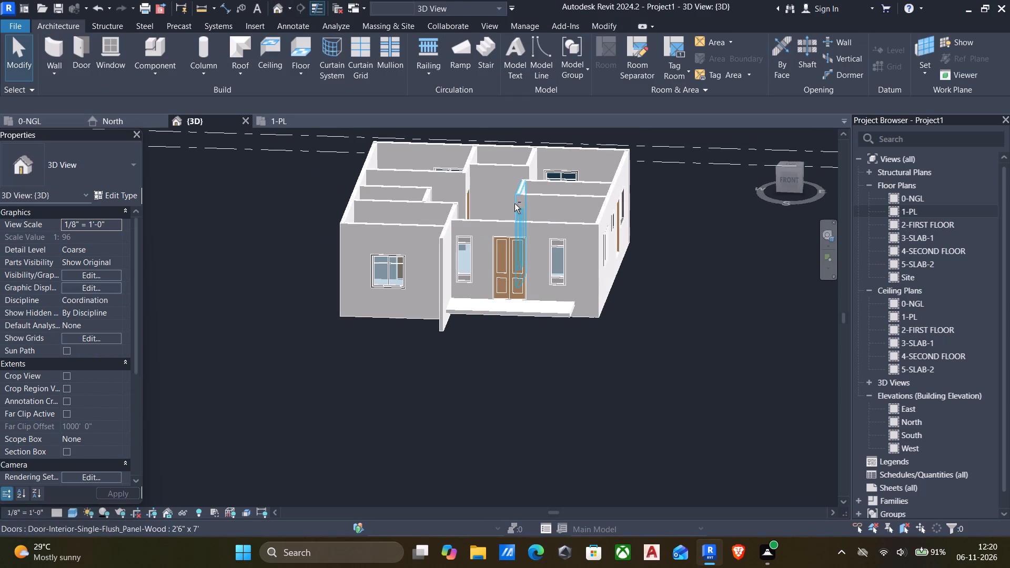
{"action": "middle_click_drag", "start_coordinate": [504, 307], "coordinate": [429, 263], "text": "shift"}
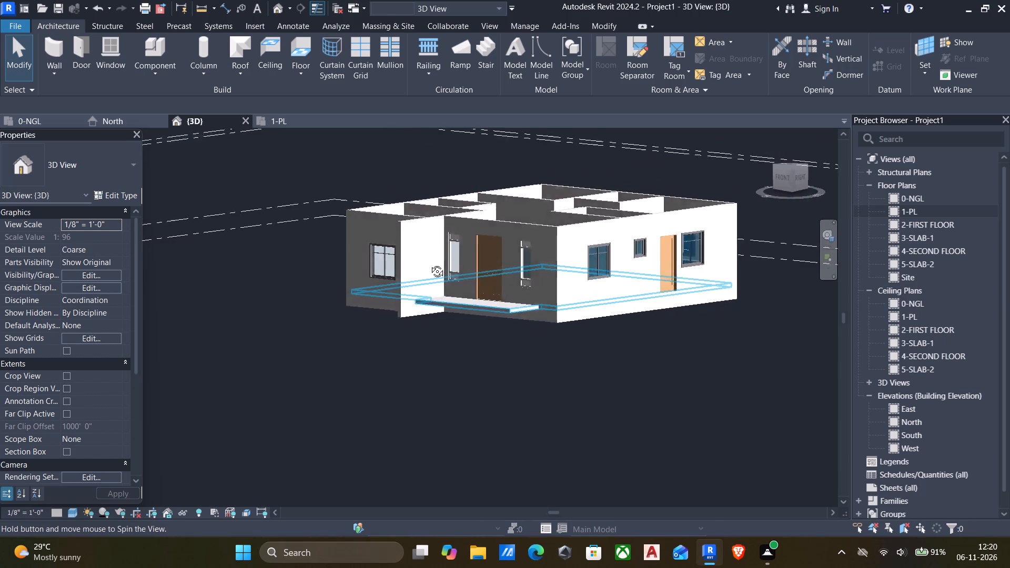
{"action": "middle_click_drag", "start_coordinate": [429, 263], "coordinate": [464, 244], "text": "shift"}
{"action": "left_click", "coordinate": [383, 276]}
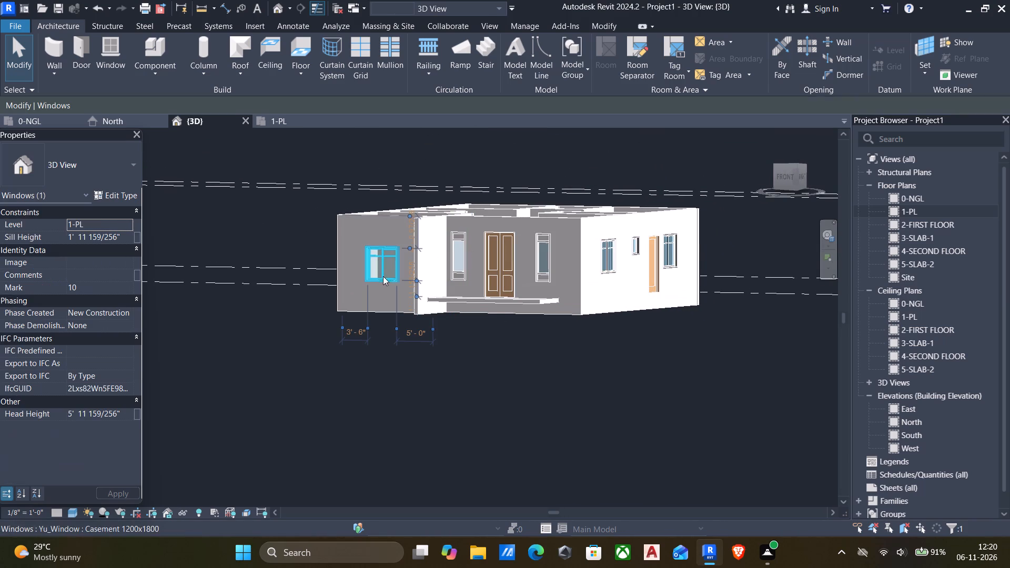
{"action": "left_click", "coordinate": [127, 241]}
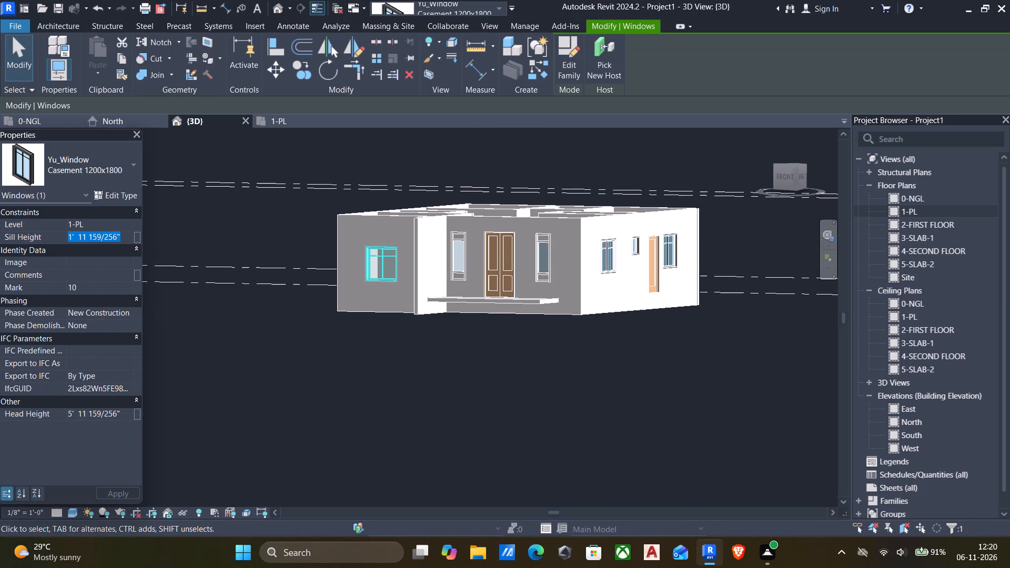
{"action": "key", "text": "3"}
{"action": "key", "text": "apostrophe"}
{"action": "left_click", "coordinate": [559, 382]}
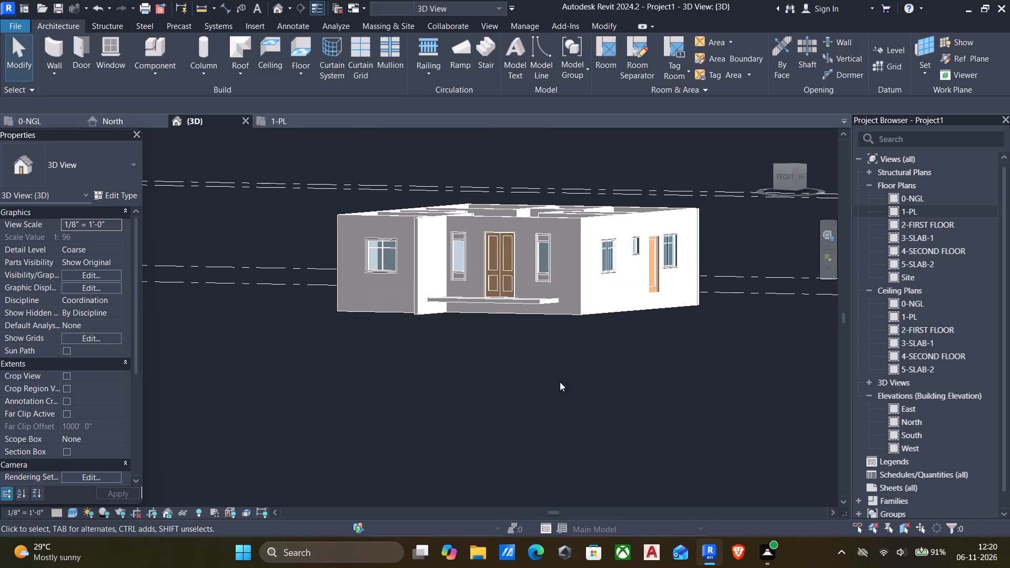
Examine the house's exterior windows on the east, south and west sides in 3D.
{"action": "scroll", "coordinate": [519, 333], "scroll_direction": "down", "scroll_amount": 3}
{"action": "middle_click_drag", "start_coordinate": [519, 336], "coordinate": [403, 362], "text": "shift"}
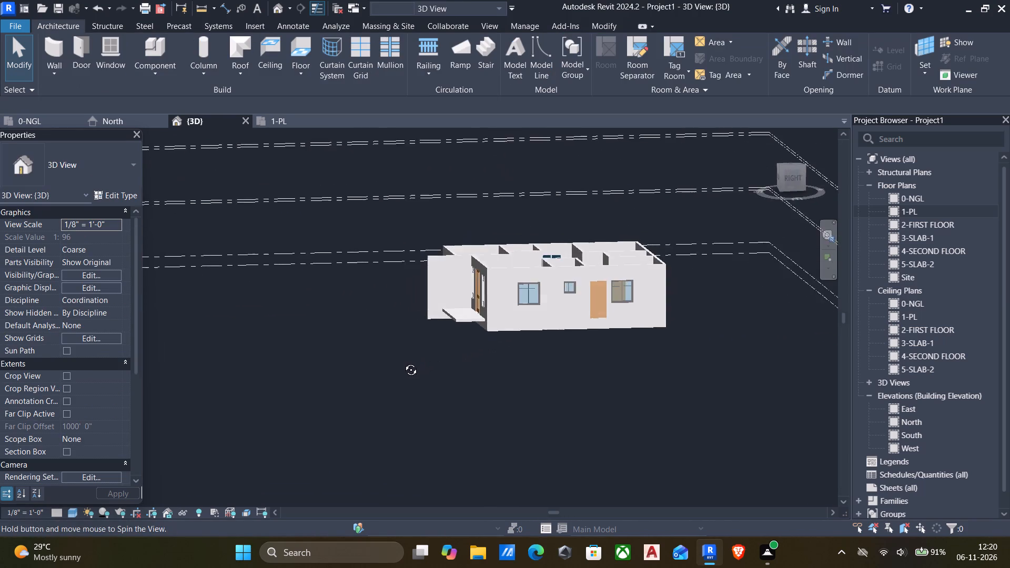
{"action": "middle_click_drag", "start_coordinate": [403, 362], "coordinate": [678, 380], "text": "shift"}
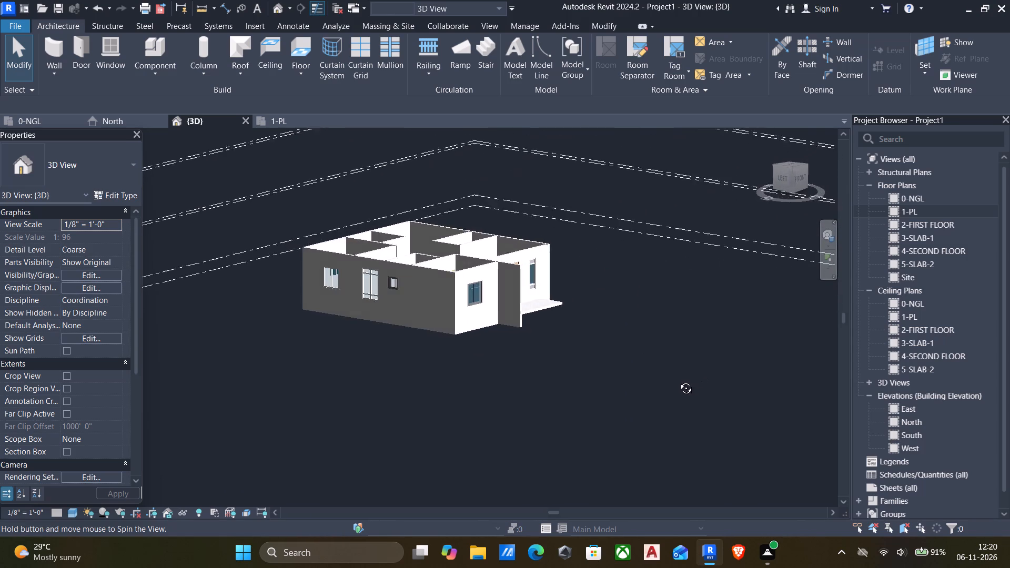
{"action": "middle_click_drag", "start_coordinate": [678, 380], "coordinate": [432, 407], "text": "shift"}
{"action": "middle_click_drag", "start_coordinate": [400, 380], "coordinate": [427, 374]}
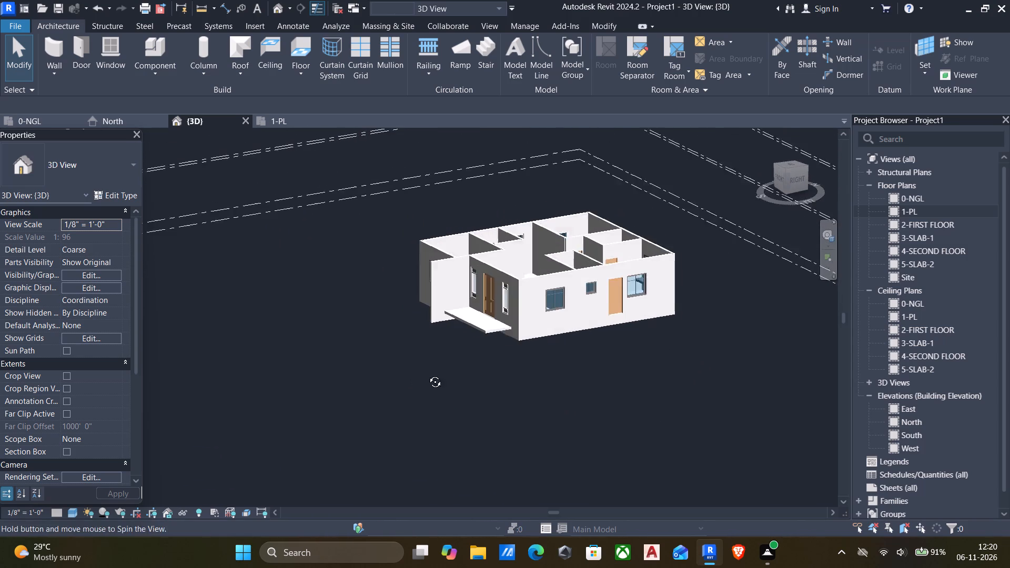
{"action": "middle_click_drag", "start_coordinate": [427, 374], "coordinate": [433, 373]}
Return to the 1-PL floor plan with the whole house in view.
{"action": "double_click", "coordinate": [892, 208]}
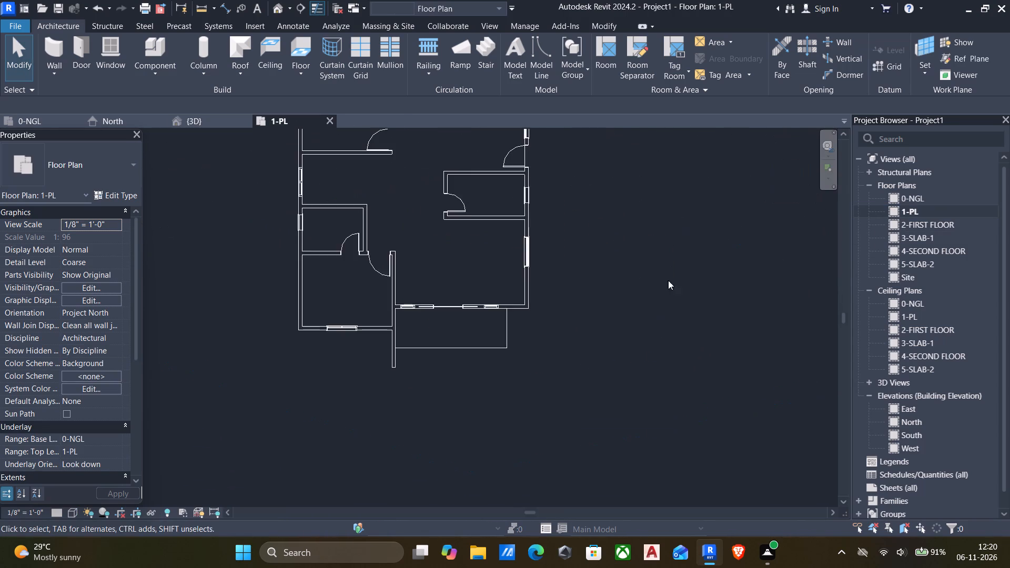
{"action": "scroll", "coordinate": [639, 297], "scroll_direction": "down", "scroll_amount": 4}
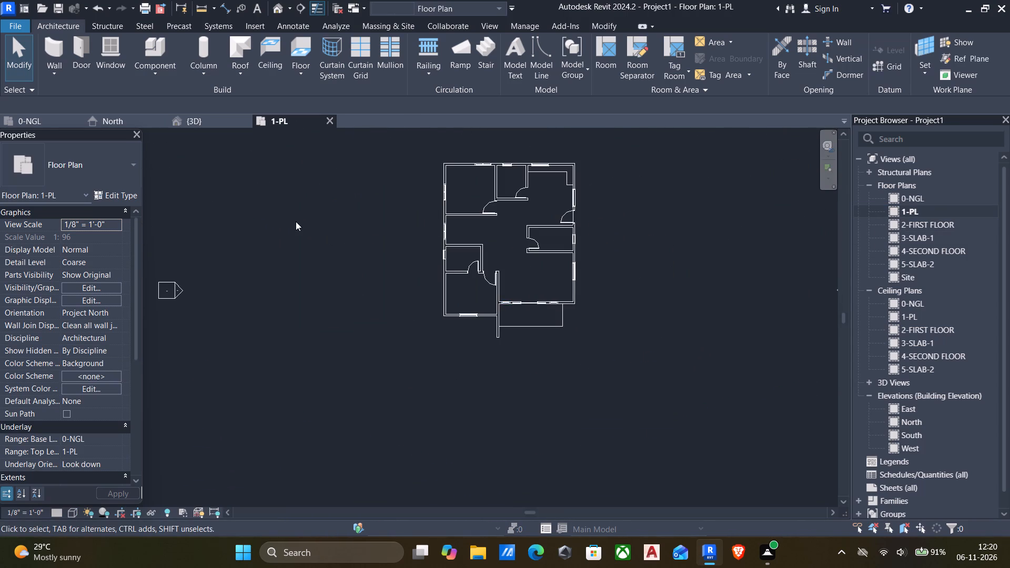
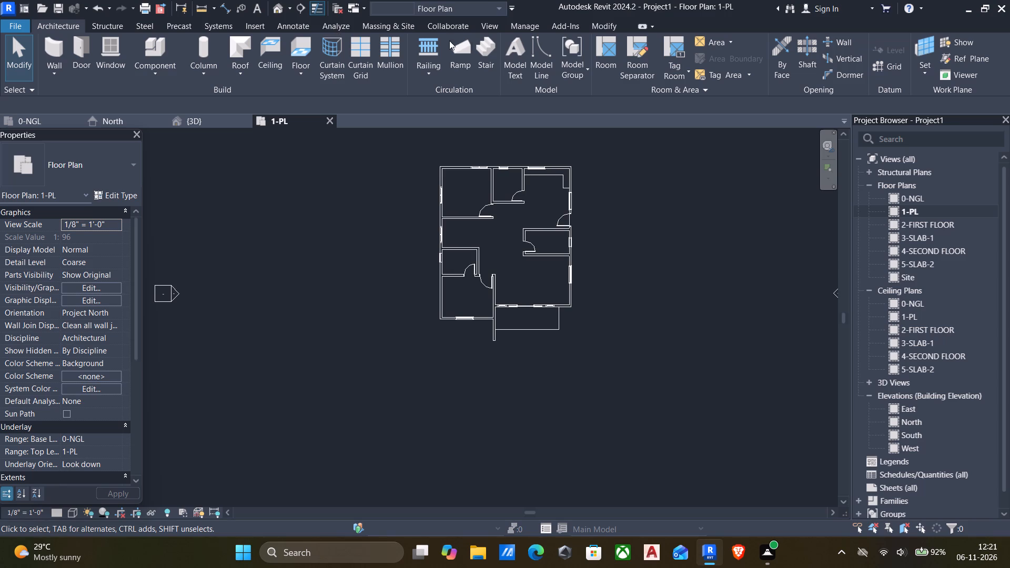
Start a stair with the Cast-In-Place Monolithic Stair type and duplicate that type as 00-stairs.
{"action": "left_click", "coordinate": [485, 48]}
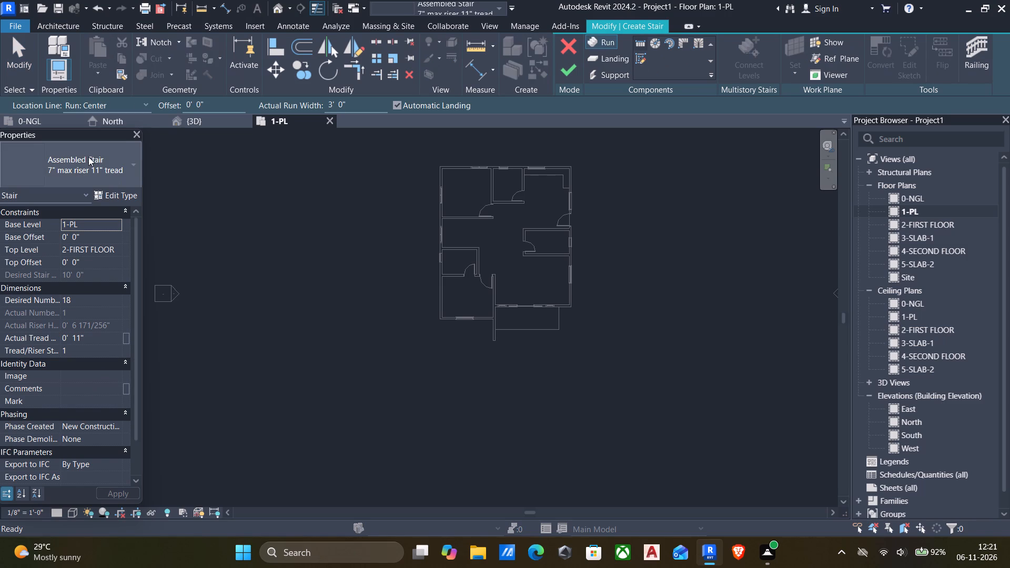
{"action": "left_click", "coordinate": [88, 157]}
{"action": "left_click", "coordinate": [58, 262]}
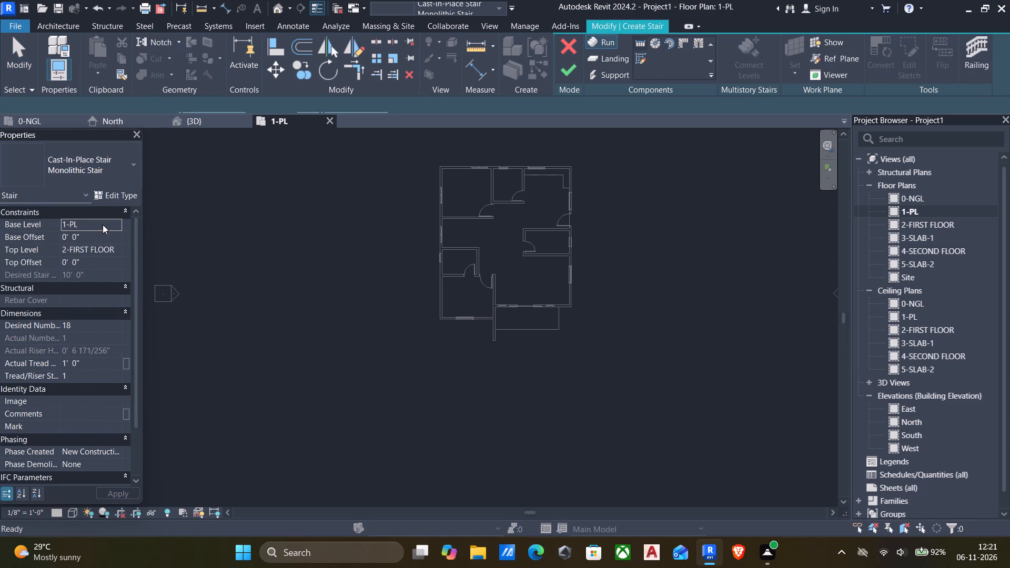
{"action": "left_click", "coordinate": [117, 196]}
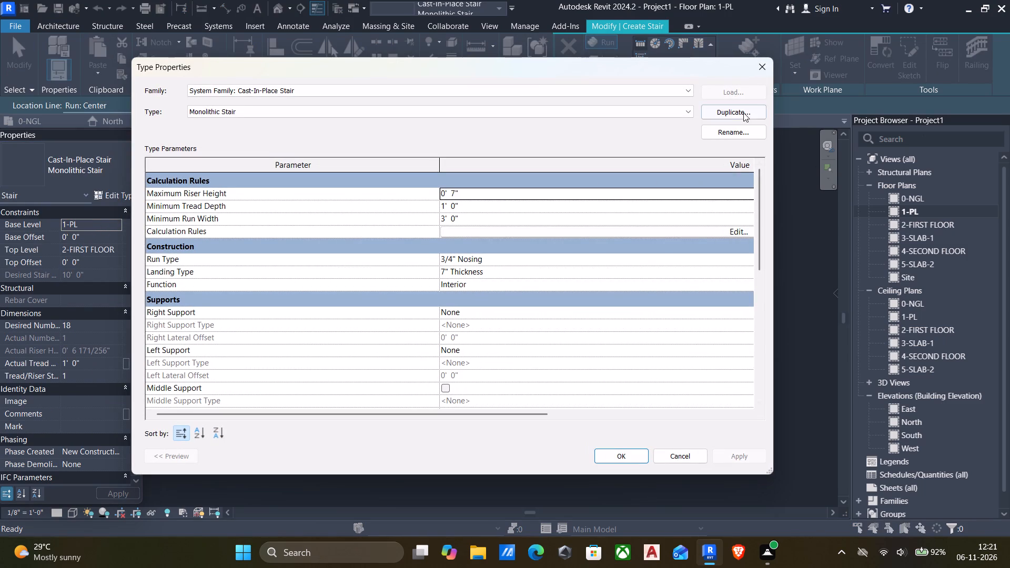
{"action": "left_click", "coordinate": [734, 110]}
{"action": "key", "text": "BackSpace"}
{"action": "type", "text": "00-"}
{"action": "key", "text": "s"}
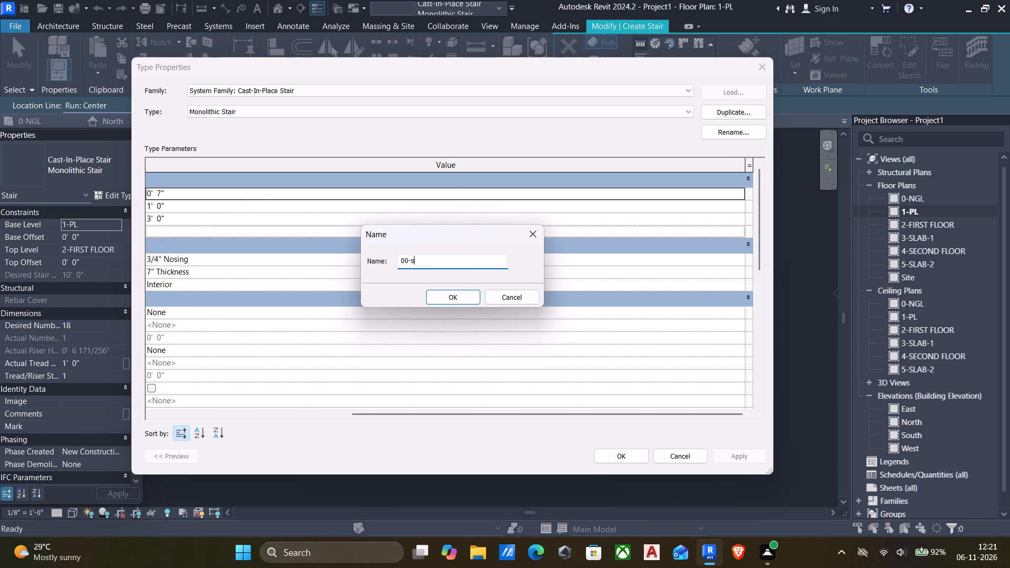
{"action": "type", "text": "tairs"}
{"action": "left_click", "coordinate": [455, 297]}
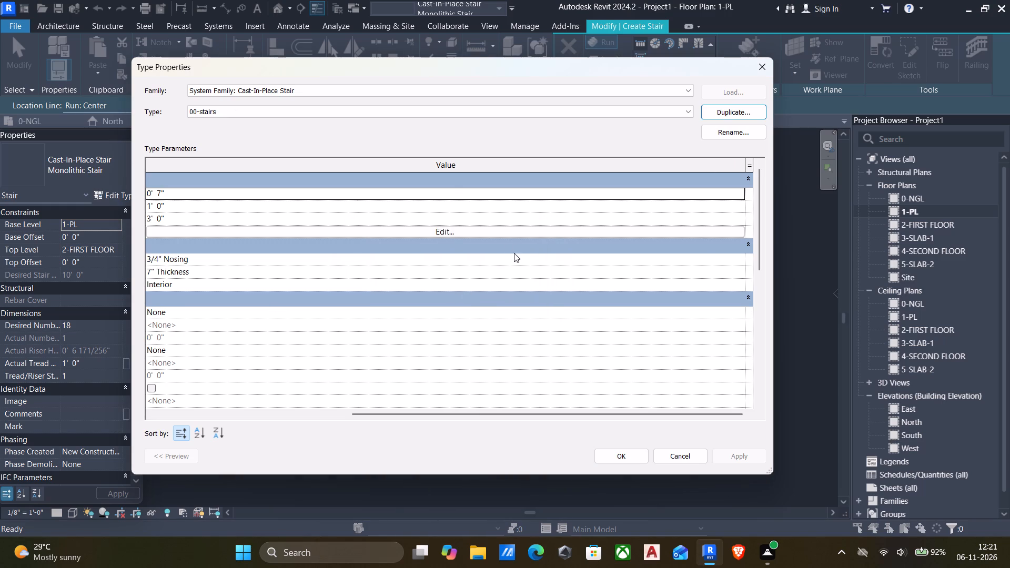
Open the calculation rules of the 00-stairs type.
{"action": "left_click", "coordinate": [447, 234]}
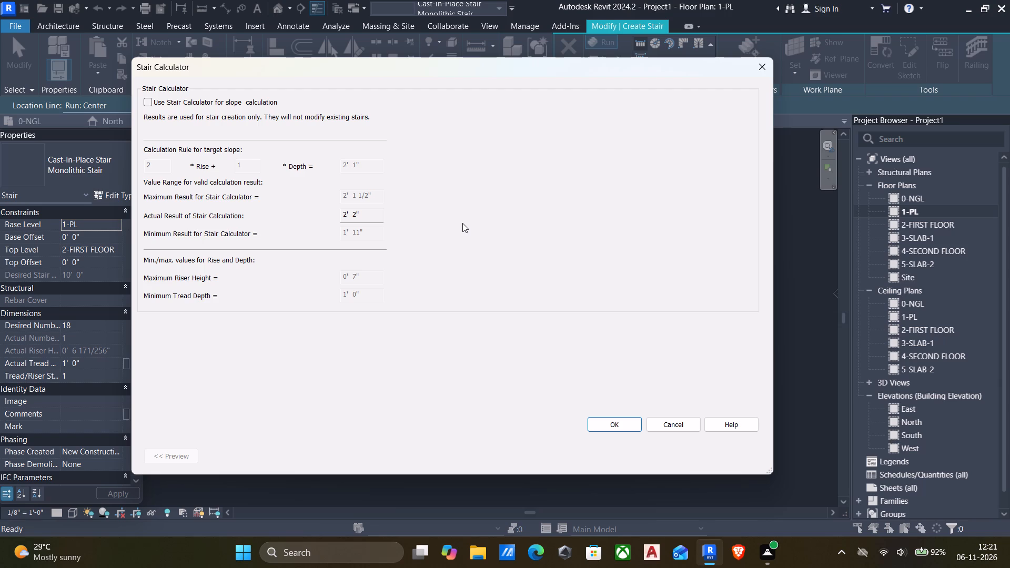
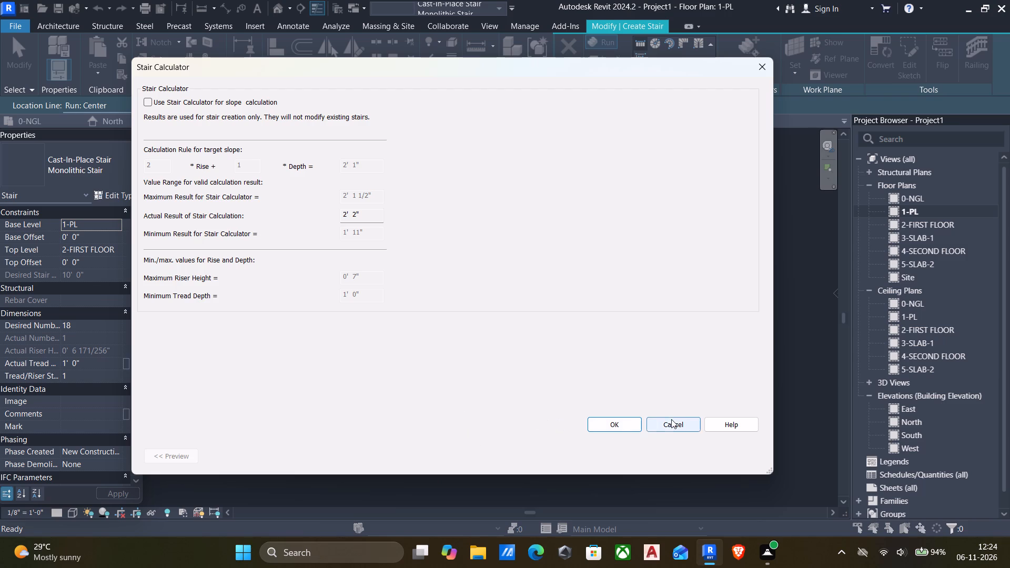
Check the calculation rules of the 00-stairs stair type.
{"action": "left_click", "coordinate": [621, 423]}
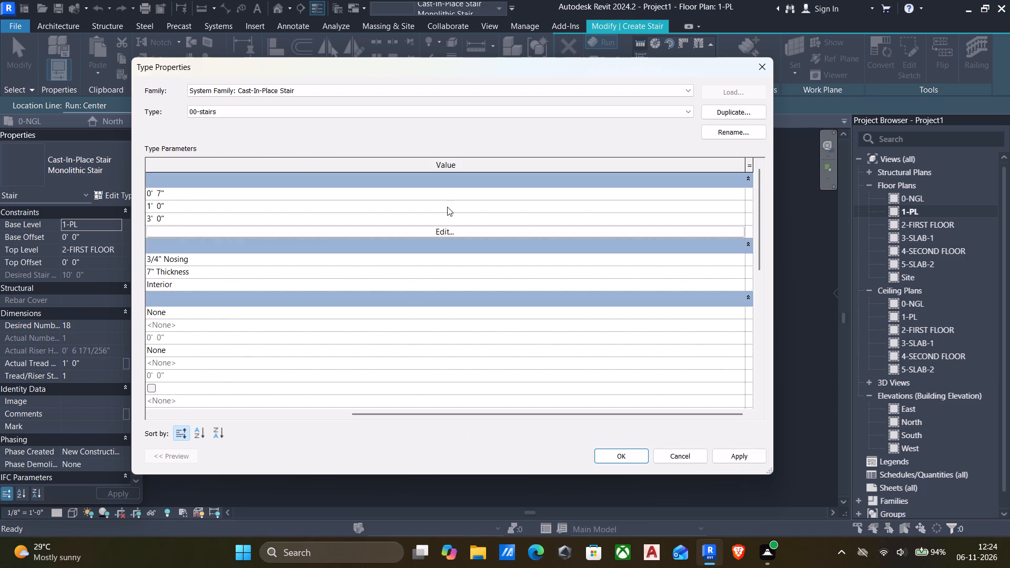
{"action": "left_click", "coordinate": [439, 229]}
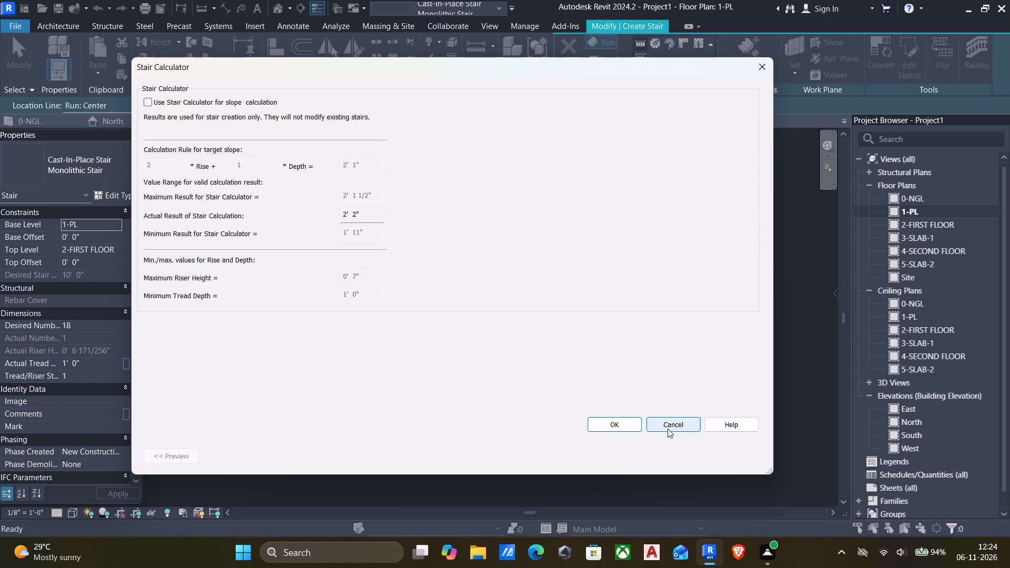
{"action": "left_click", "coordinate": [669, 429]}
Open the stair's 3/4" Nosing run type and duplicate it as 00-stairs.
{"action": "left_click_drag", "start_coordinate": [391, 412], "coordinate": [182, 410]}
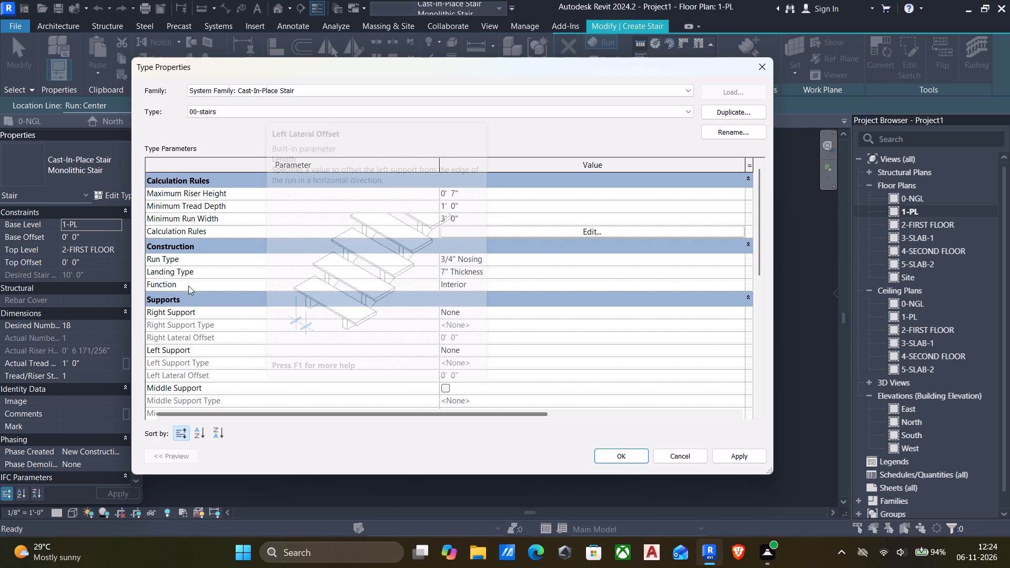
{"action": "left_click", "coordinate": [522, 260]}
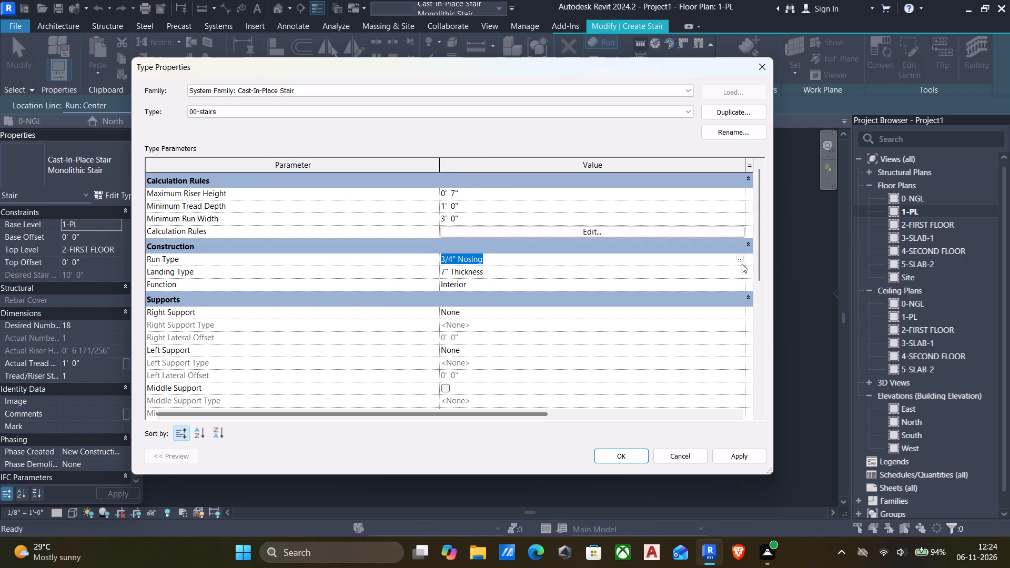
{"action": "left_click", "coordinate": [739, 258]}
{"action": "left_click", "coordinate": [730, 116]}
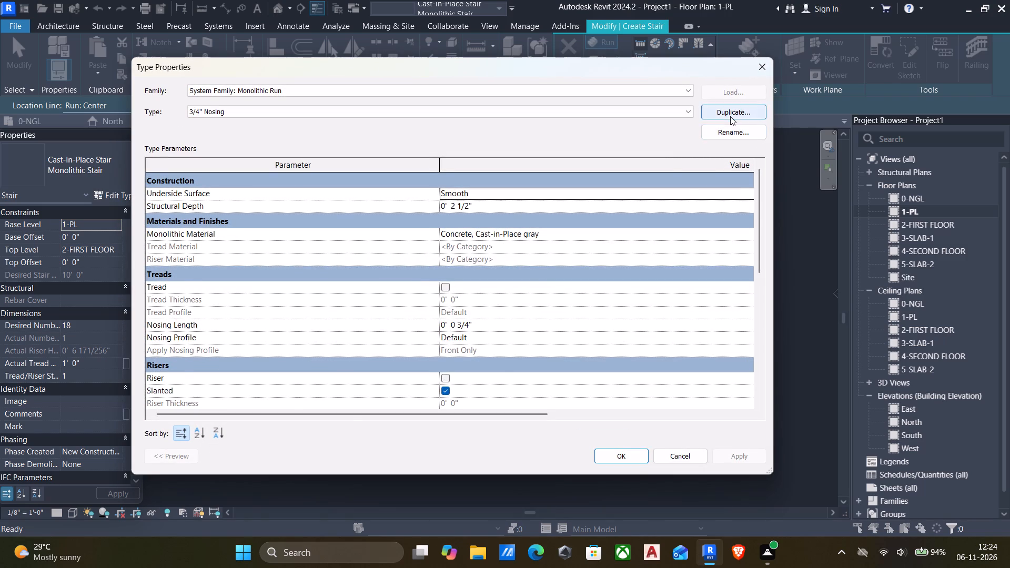
{"action": "key", "text": "BackSpace"}
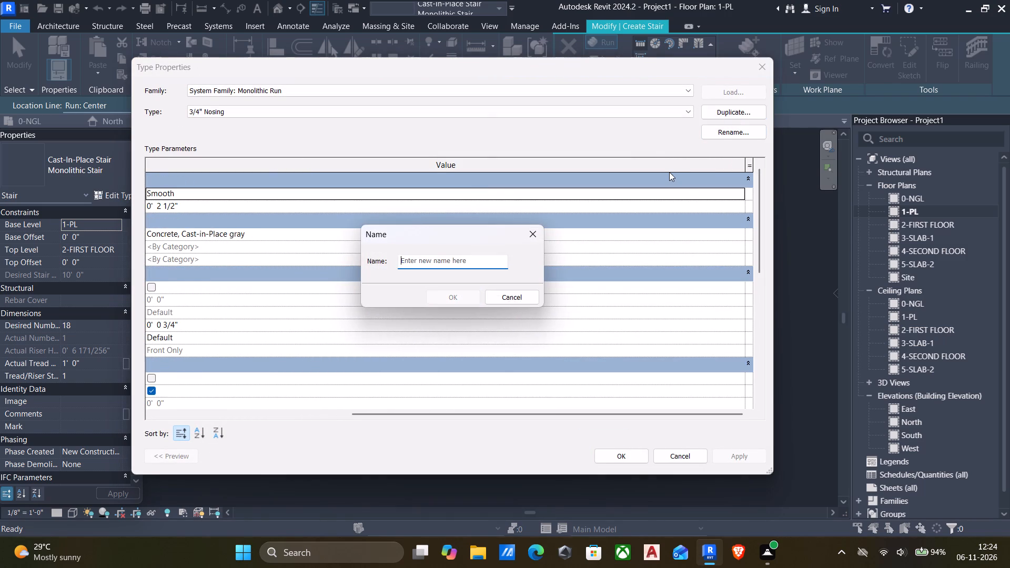
{"action": "type", "text": "00-"}
{"action": "type", "text": "stairs"}
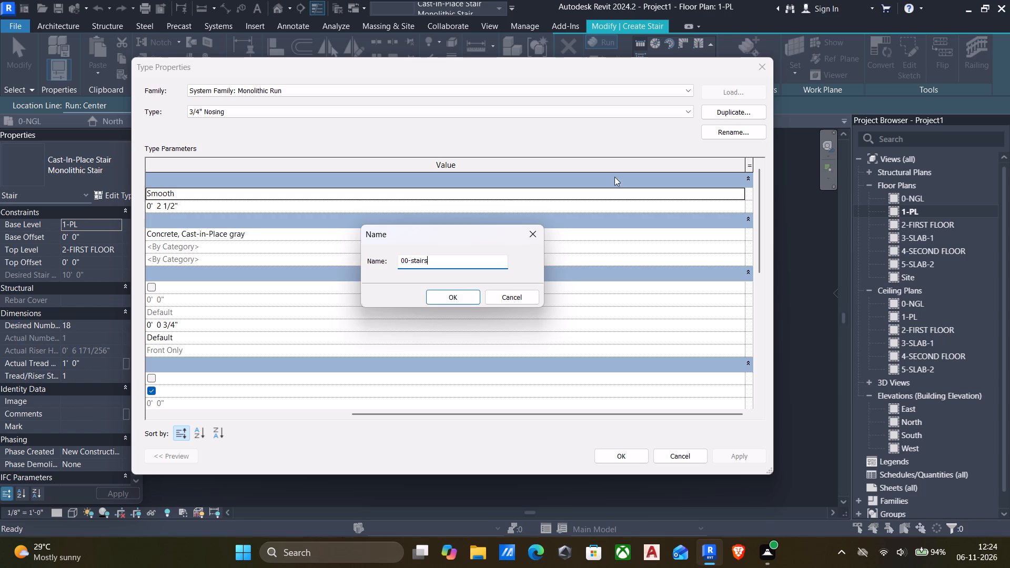
{"action": "left_click", "coordinate": [449, 298]}
Set the underside surface of the 00-stairs run type to Stepped.
{"action": "left_click", "coordinate": [738, 192]}
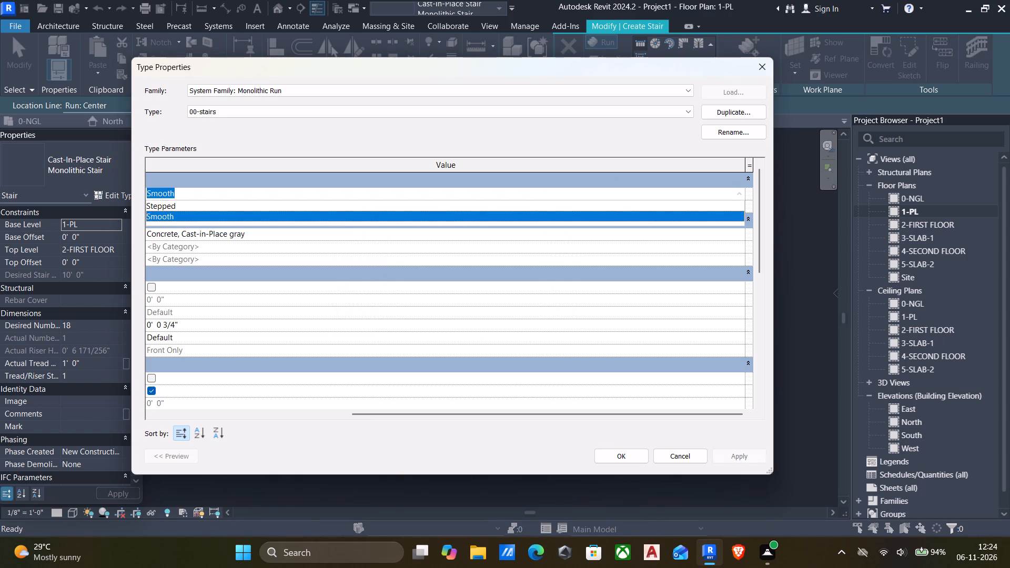
{"action": "left_click", "coordinate": [155, 203]}
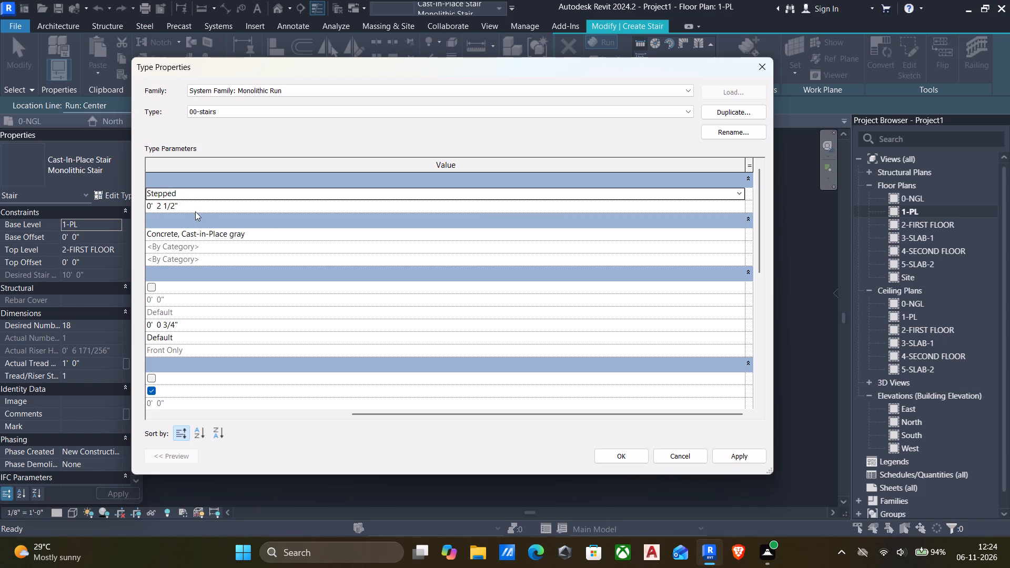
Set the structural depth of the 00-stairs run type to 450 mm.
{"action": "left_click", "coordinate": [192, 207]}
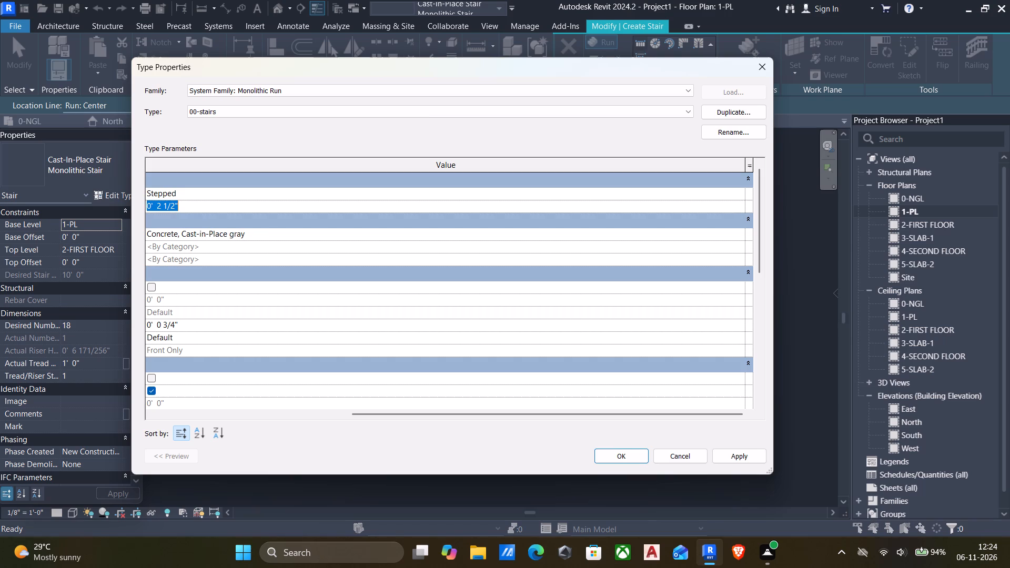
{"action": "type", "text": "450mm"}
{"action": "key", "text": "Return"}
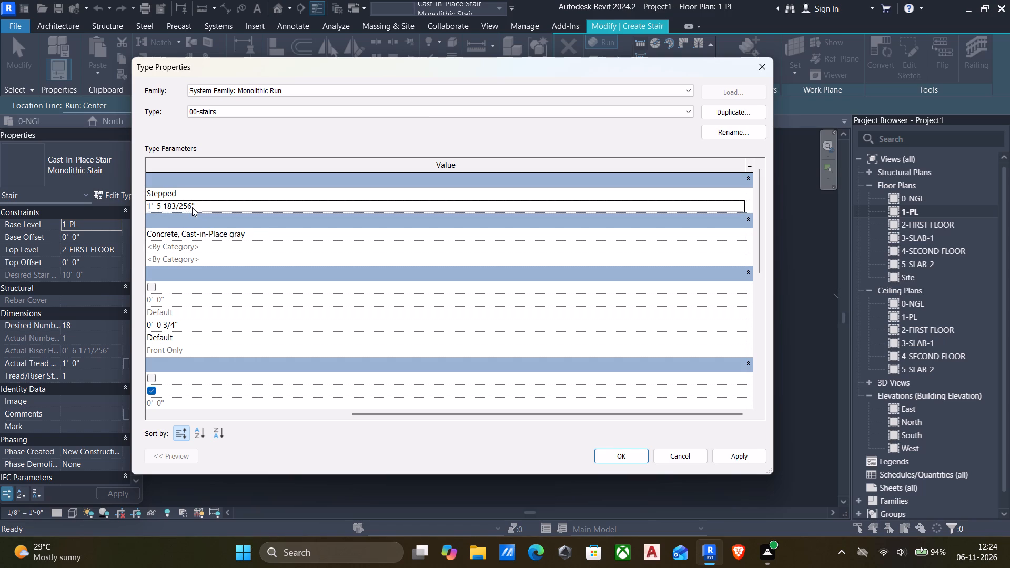
Set the run type's structural depth to 1' 6" and apply the run and stair type settings.
{"action": "left_click", "coordinate": [208, 207]}
{"action": "type", "text": "1'6\""}
{"action": "key", "text": "Return"}
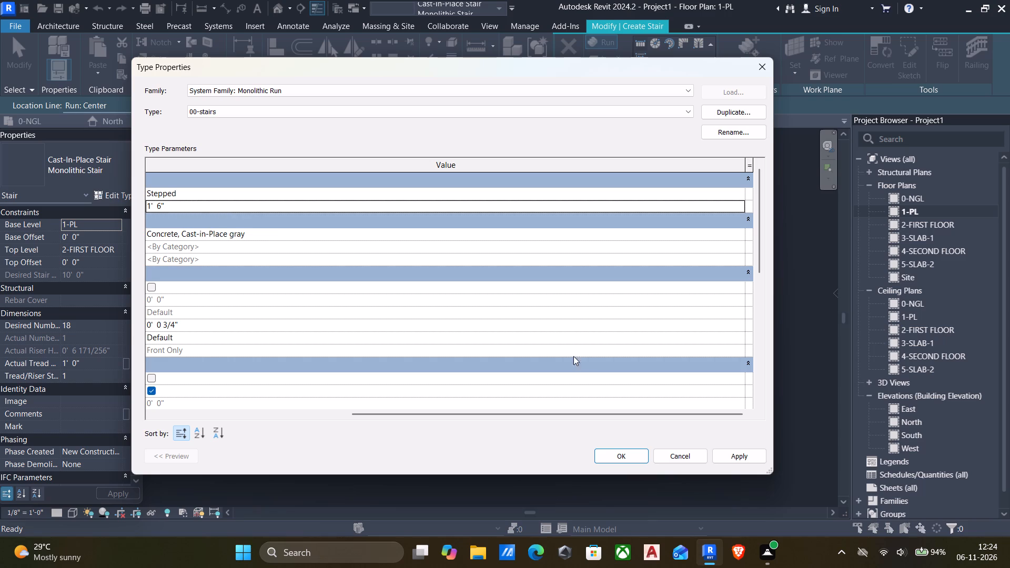
{"action": "left_click", "coordinate": [723, 455]}
{"action": "left_click", "coordinate": [621, 453]}
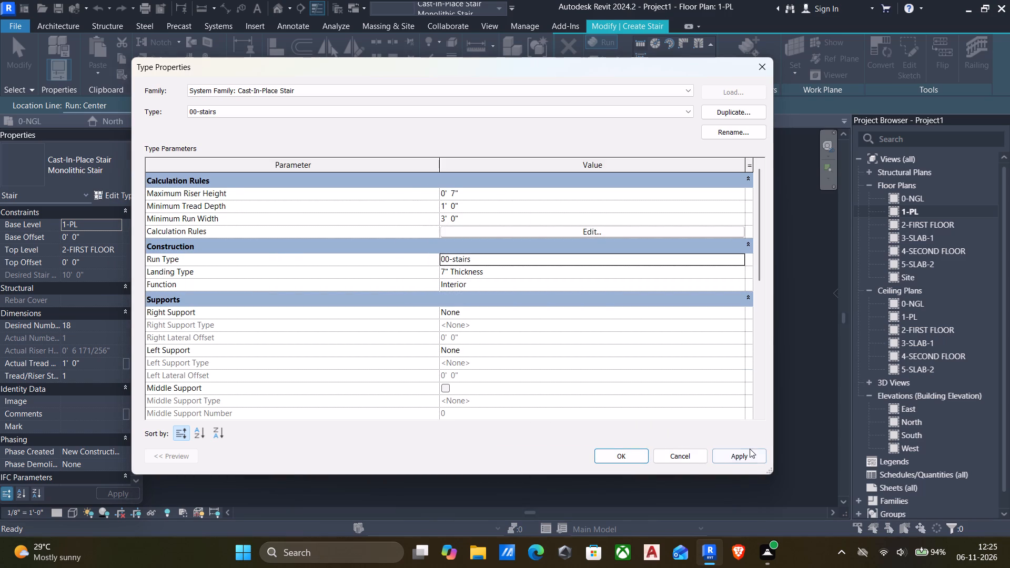
{"action": "left_click", "coordinate": [736, 455]}
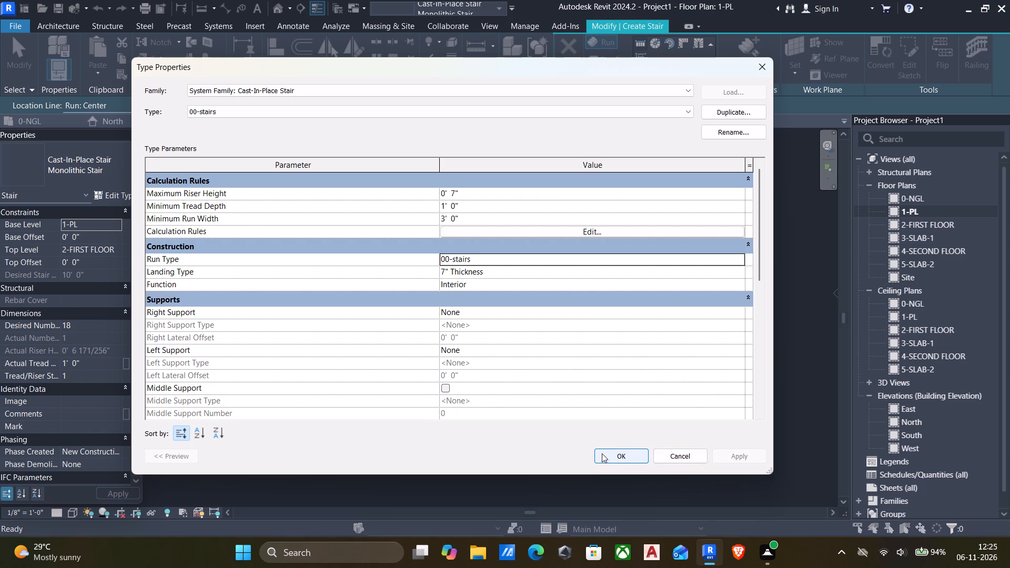
{"action": "left_click", "coordinate": [602, 453]}
Set the stair's base level to 0-NGL and its top level to 1-PL.
{"action": "left_click", "coordinate": [109, 225]}
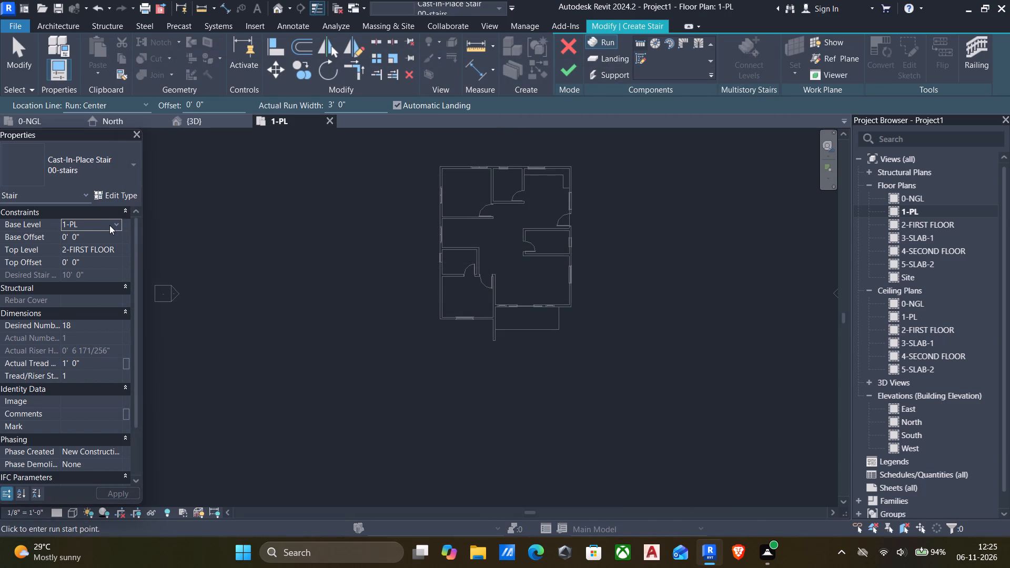
{"action": "left_click", "coordinate": [118, 226]}
{"action": "left_click", "coordinate": [97, 236]}
{"action": "left_click", "coordinate": [113, 251]}
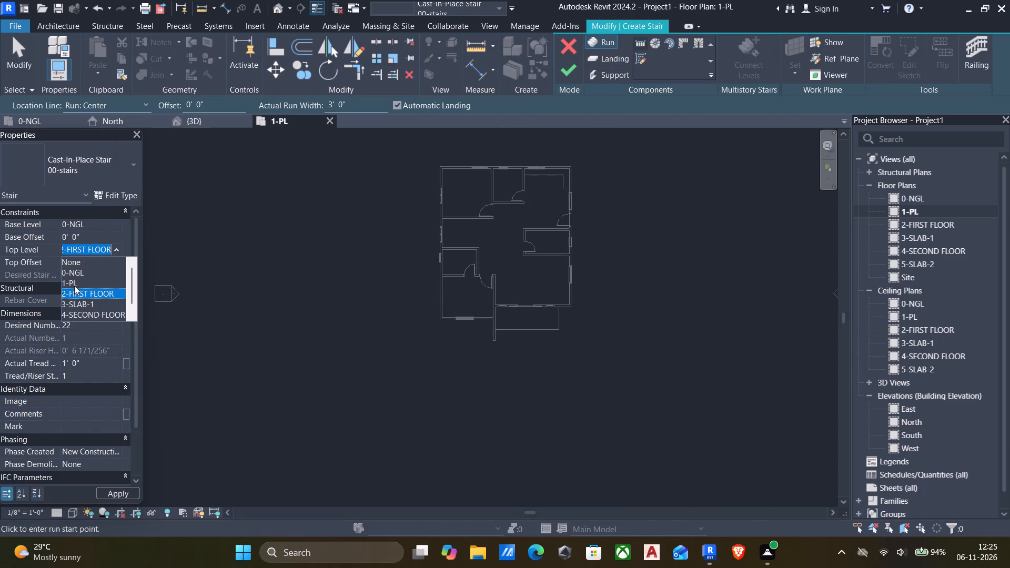
{"action": "left_click", "coordinate": [73, 282]}
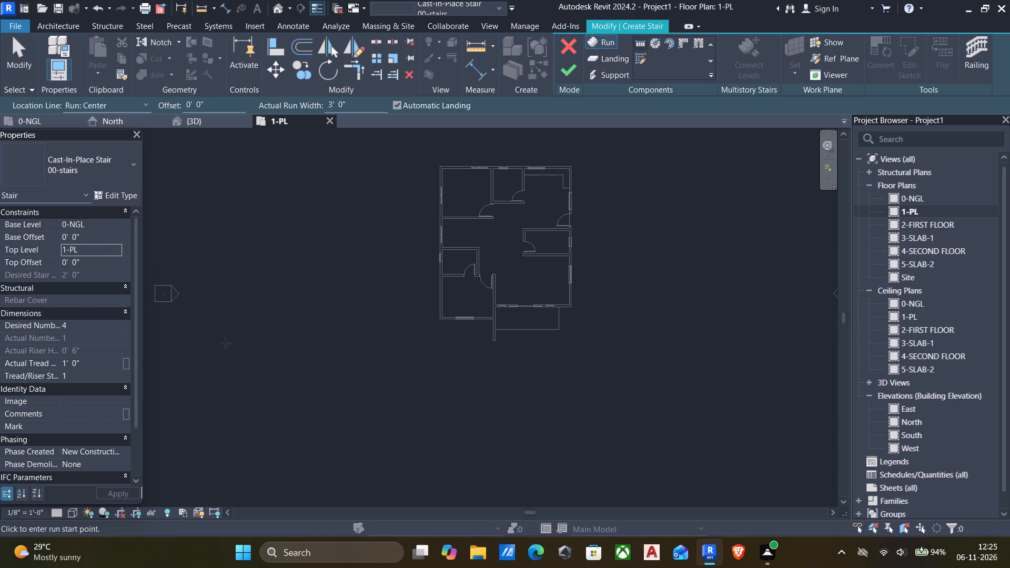
Start a sketched run and draw its two side boundaries outward from the porch floor's outer corners, one along the projecting wall to its end.
{"action": "scroll", "coordinate": [497, 330], "scroll_direction": "up", "scroll_amount": 4}
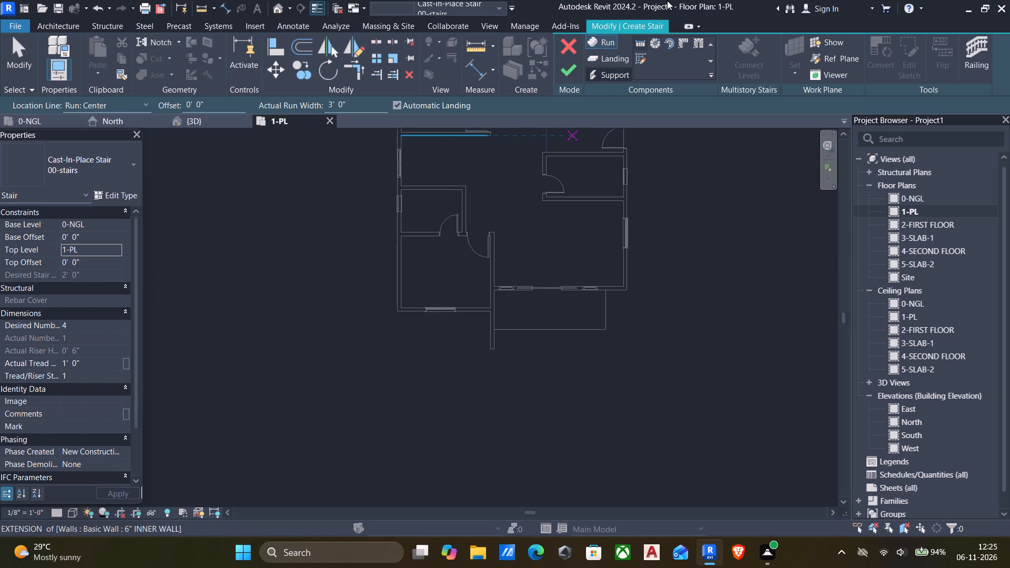
{"action": "left_click", "coordinate": [641, 57]}
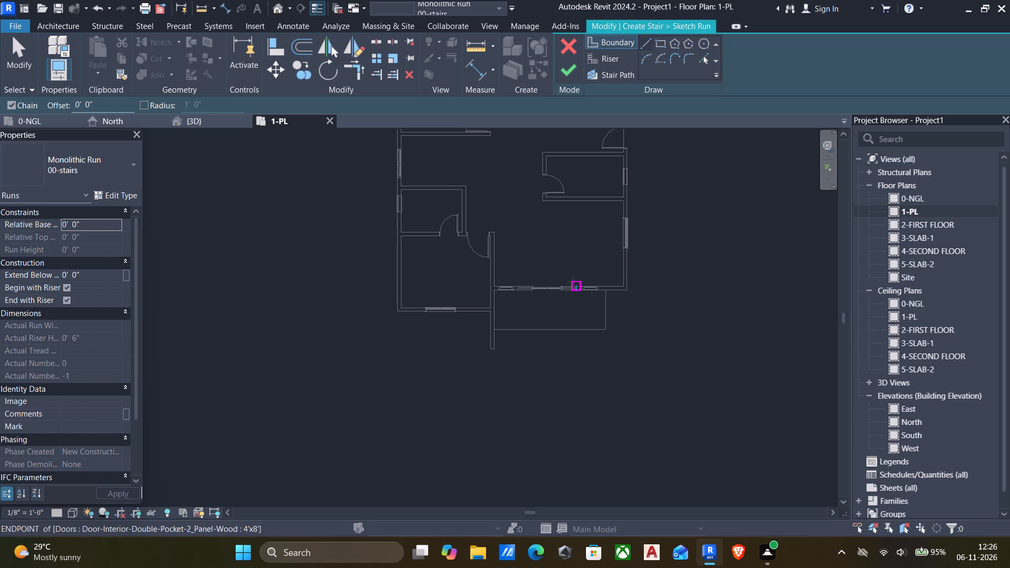
{"action": "left_click", "coordinate": [620, 45]}
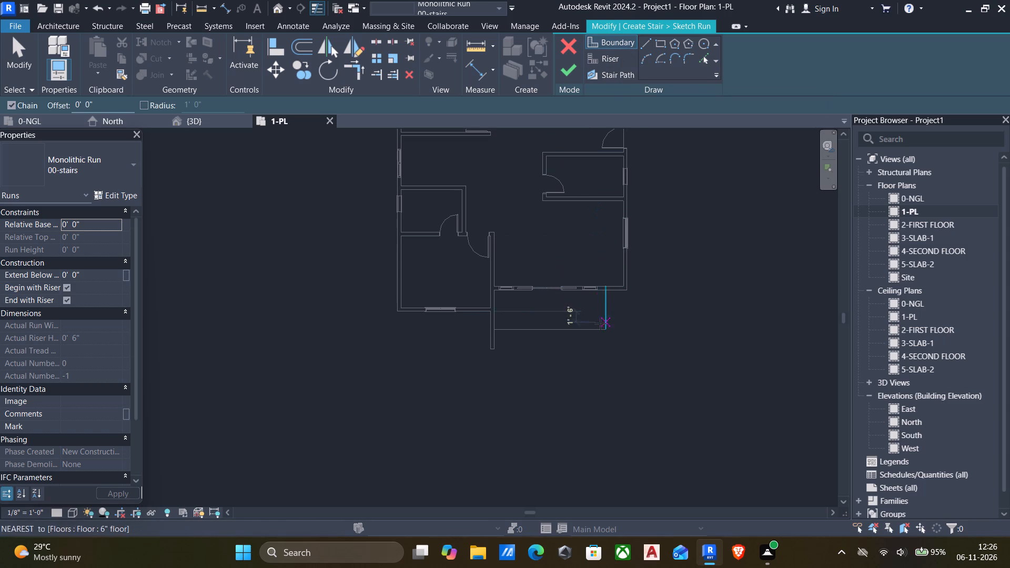
{"action": "scroll", "coordinate": [600, 323], "scroll_direction": "up", "scroll_amount": 5}
{"action": "scroll", "coordinate": [322, 357], "scroll_direction": "up", "scroll_amount": 4}
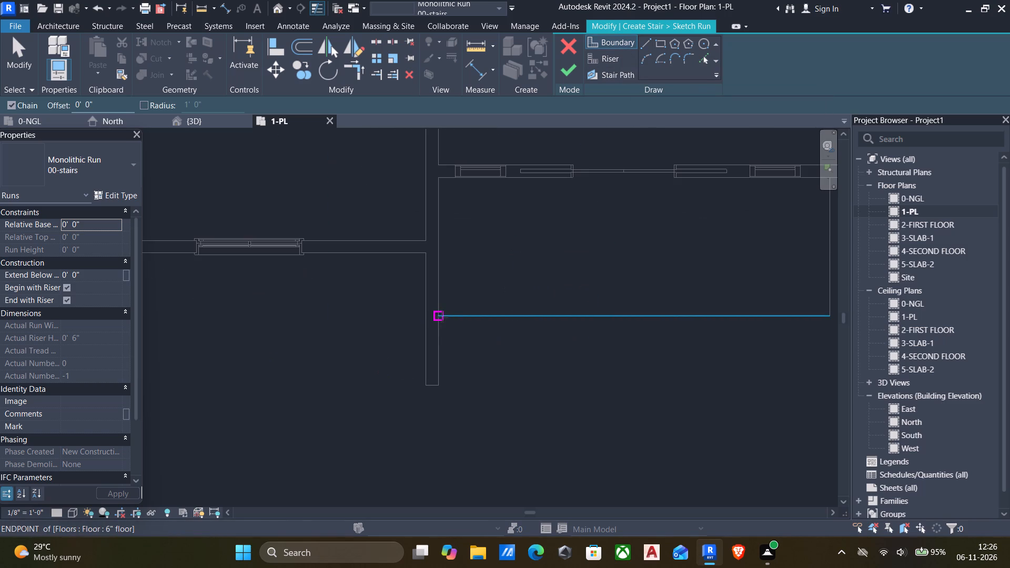
{"action": "left_click", "coordinate": [440, 316]}
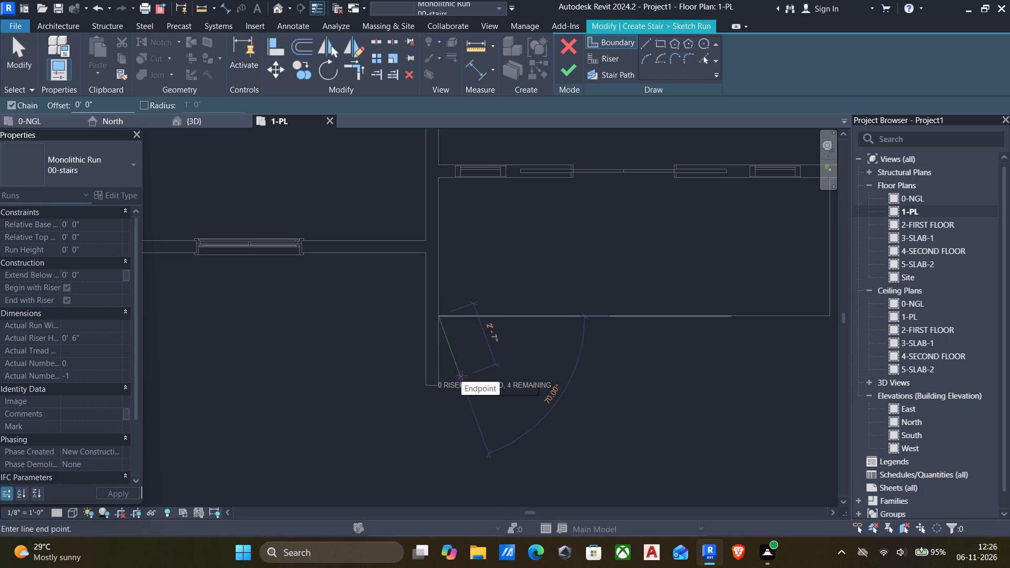
{"action": "left_click", "coordinate": [444, 386]}
{"action": "scroll", "coordinate": [444, 384], "scroll_direction": "down", "scroll_amount": 6}
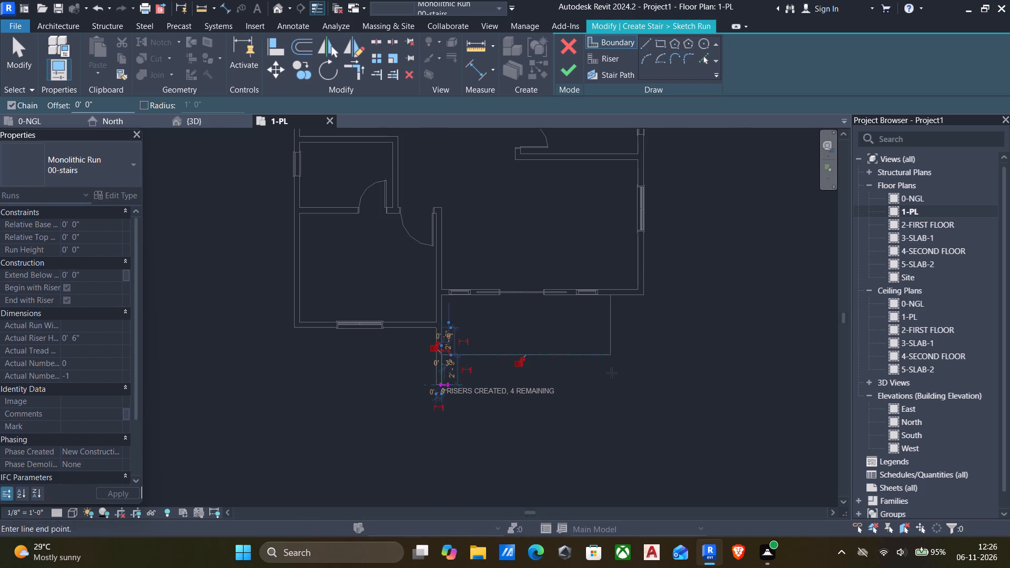
{"action": "key", "text": "Escape"}
{"action": "left_click", "coordinate": [612, 356]}
{"action": "left_click", "coordinate": [610, 400]}
{"action": "key", "text": "Escape"}
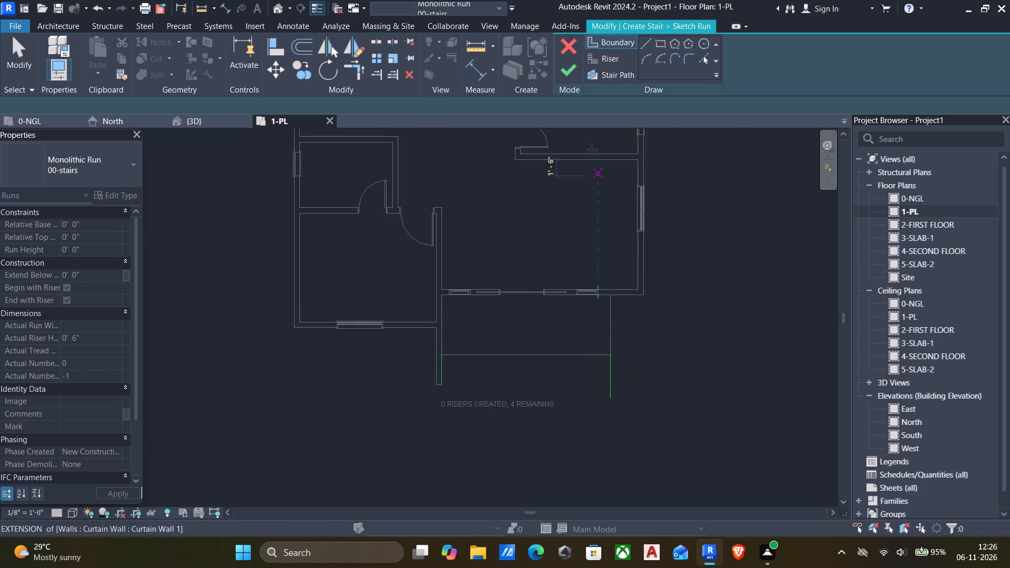
Create the first riser by picking the porch floor's outer edge between the two boundaries.
{"action": "left_click", "coordinate": [605, 61]}
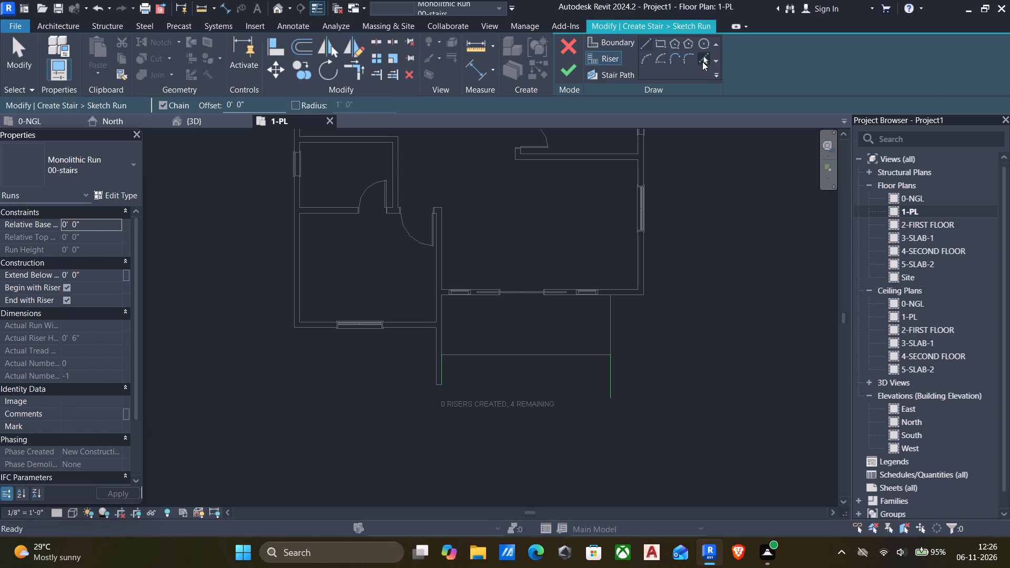
{"action": "left_click", "coordinate": [701, 58]}
{"action": "left_click", "coordinate": [540, 356]}
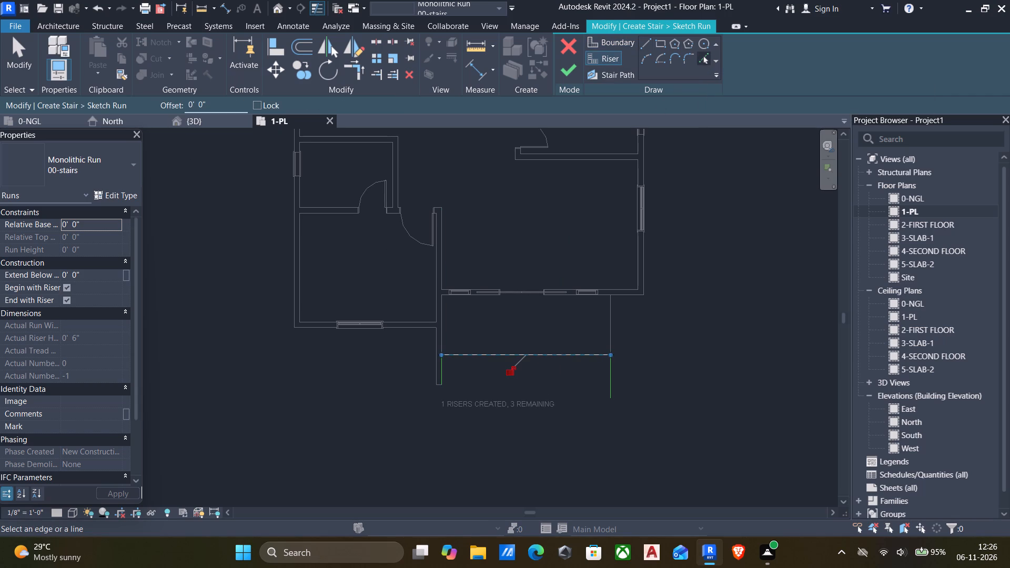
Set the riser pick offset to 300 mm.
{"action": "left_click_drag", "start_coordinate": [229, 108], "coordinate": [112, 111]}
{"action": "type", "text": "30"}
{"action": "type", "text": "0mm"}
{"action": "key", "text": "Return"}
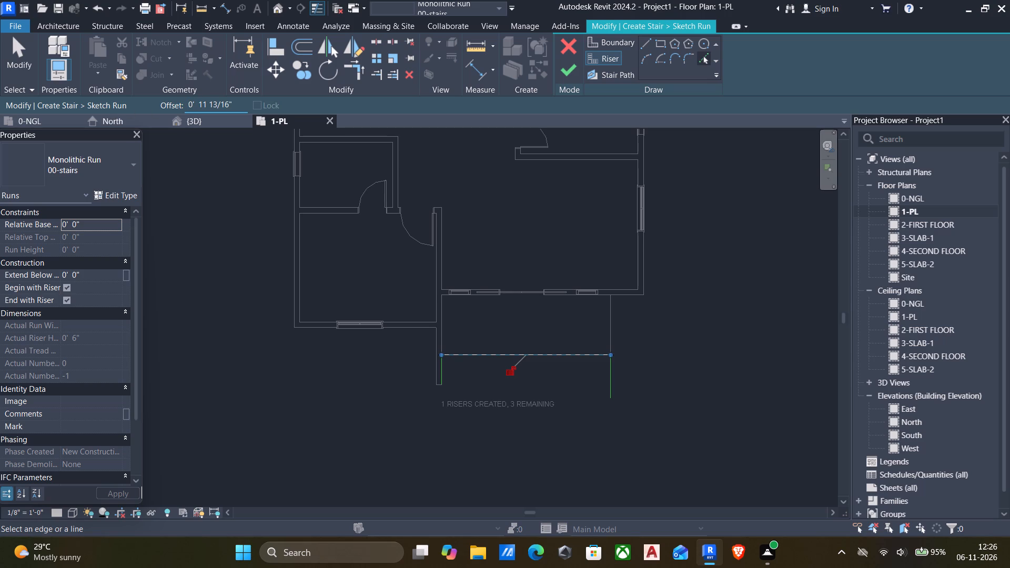
Add three more risers outward from the porch edge, each offset 1' 0" from the previous one.
{"action": "left_click_drag", "start_coordinate": [244, 105], "coordinate": [104, 99]}
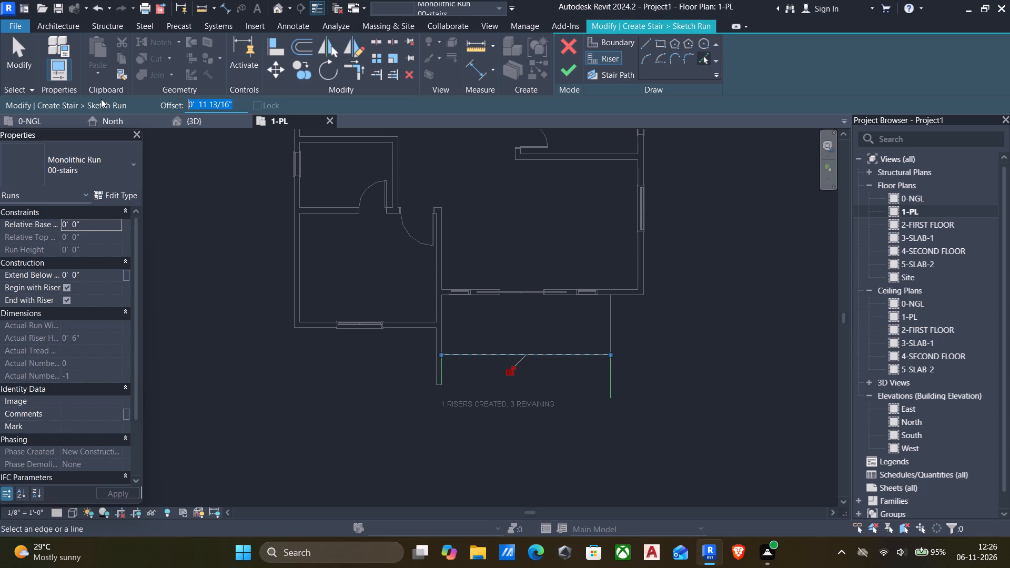
{"action": "type", "text": "1'"}
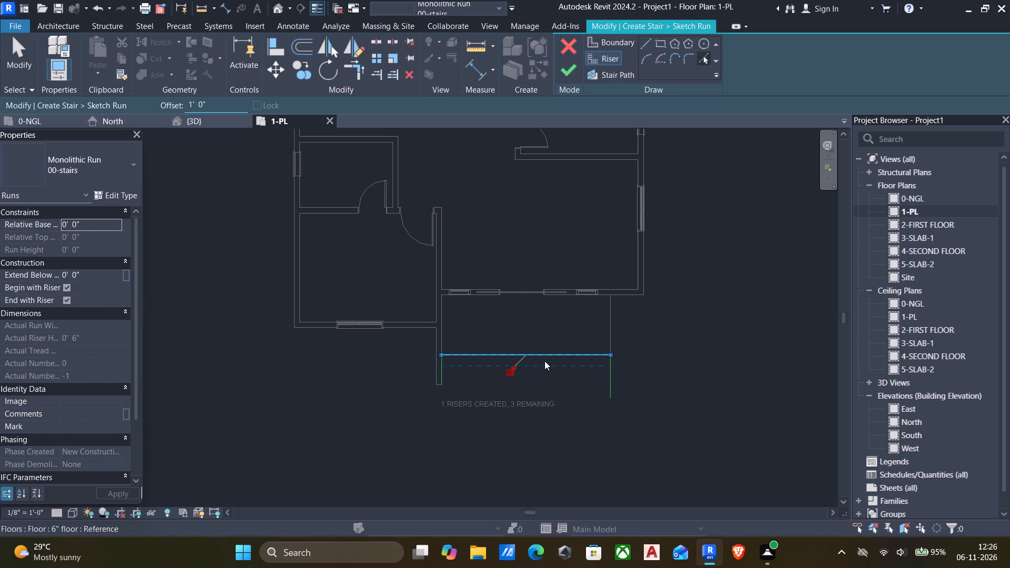
{"action": "left_click", "coordinate": [537, 359]}
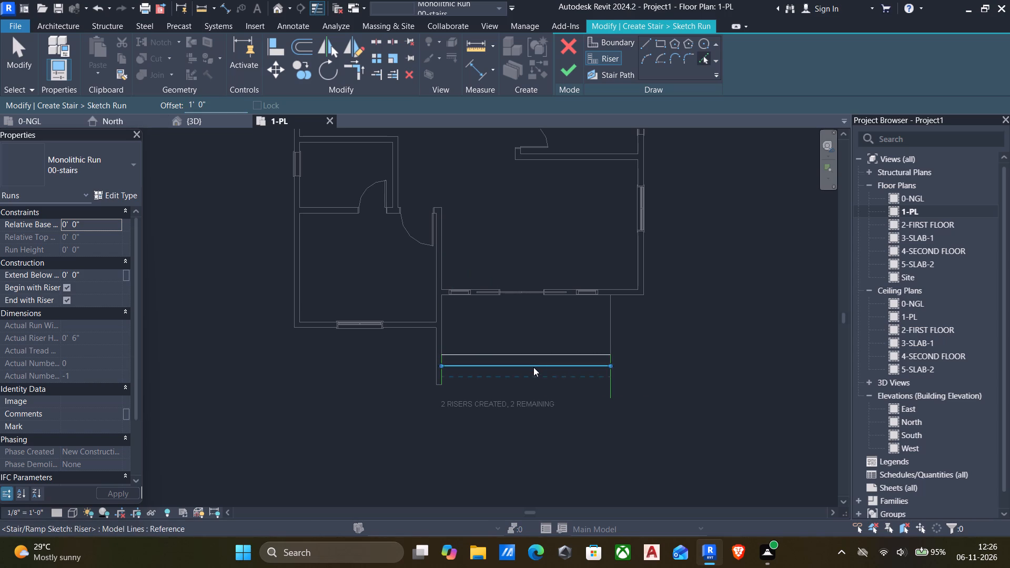
{"action": "left_click", "coordinate": [533, 367]}
{"action": "left_click", "coordinate": [532, 379]}
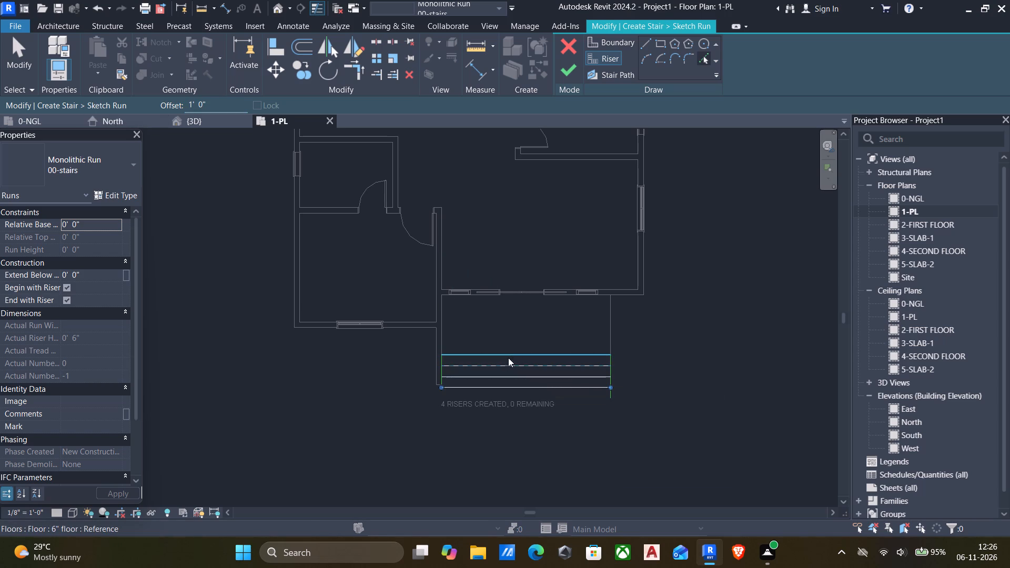
{"action": "key", "text": "Escape"}
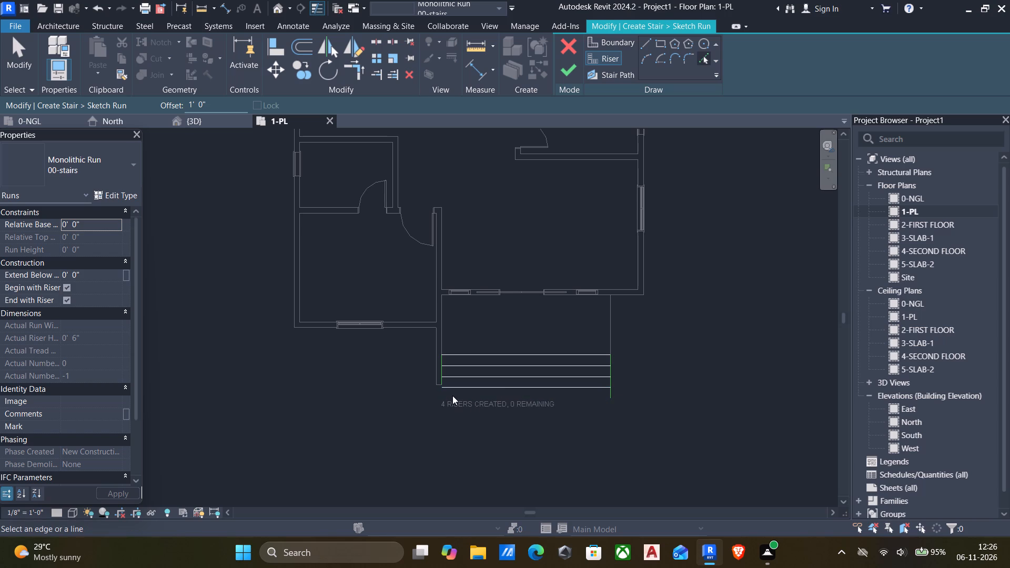
Trim both side boundaries of the run so they end at the outermost riser.
{"action": "key", "text": "t"}
{"action": "key", "text": "r"}
{"action": "scroll", "coordinate": [445, 376], "scroll_direction": "up", "scroll_amount": 4}
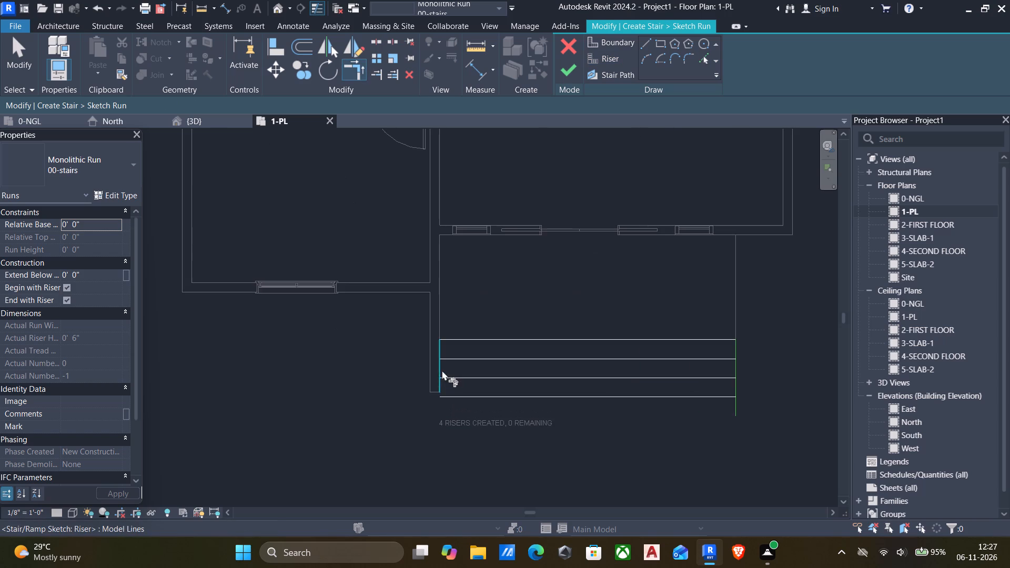
{"action": "left_click", "coordinate": [441, 369]}
{"action": "left_click", "coordinate": [461, 392]}
{"action": "left_click", "coordinate": [735, 387]}
{"action": "left_click", "coordinate": [722, 394]}
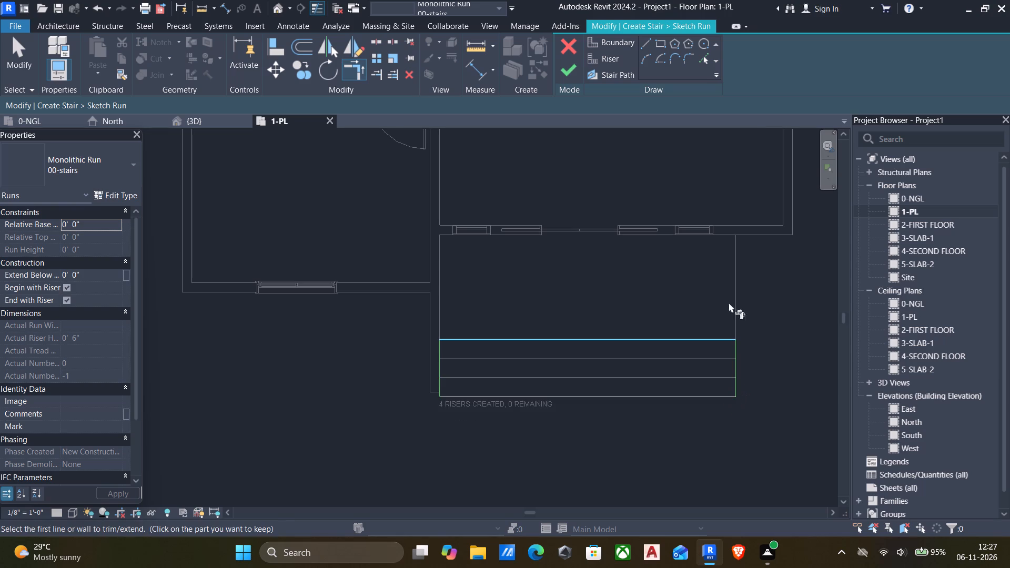
Finish the run sketch, flip the stair so it climbs toward the porch, and complete the stair.
{"action": "left_click", "coordinate": [571, 74]}
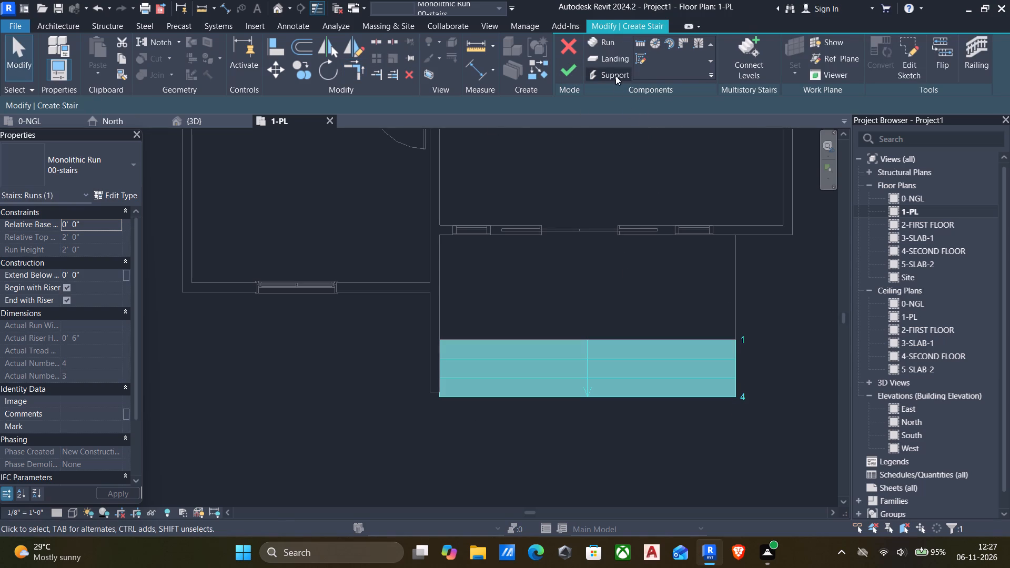
{"action": "left_click", "coordinate": [943, 60]}
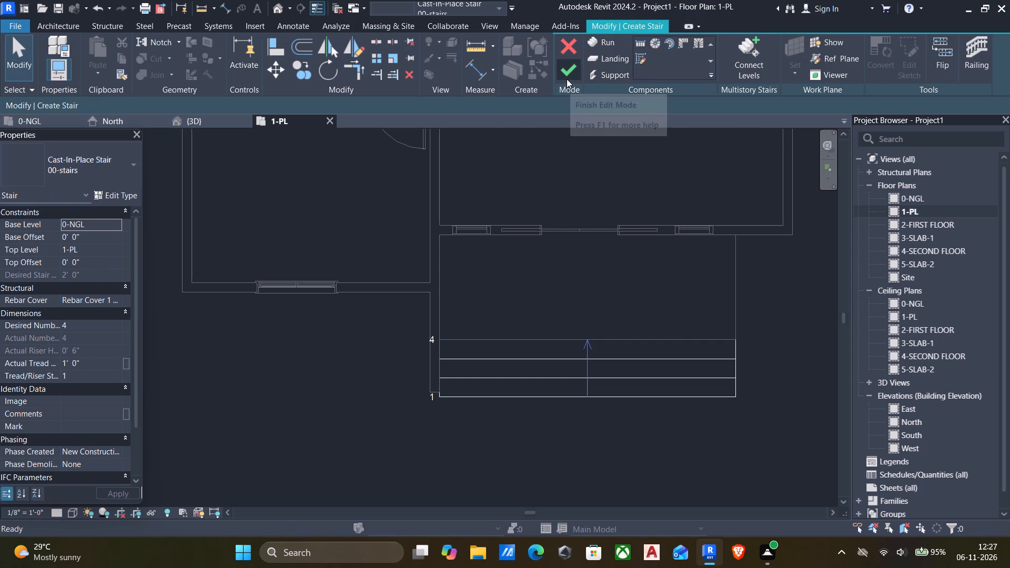
{"action": "left_click", "coordinate": [567, 76]}
Delete the Handrail - Rectangular railings on both sides of the entrance stair, working in the 3D view.
{"action": "left_click", "coordinate": [271, 7]}
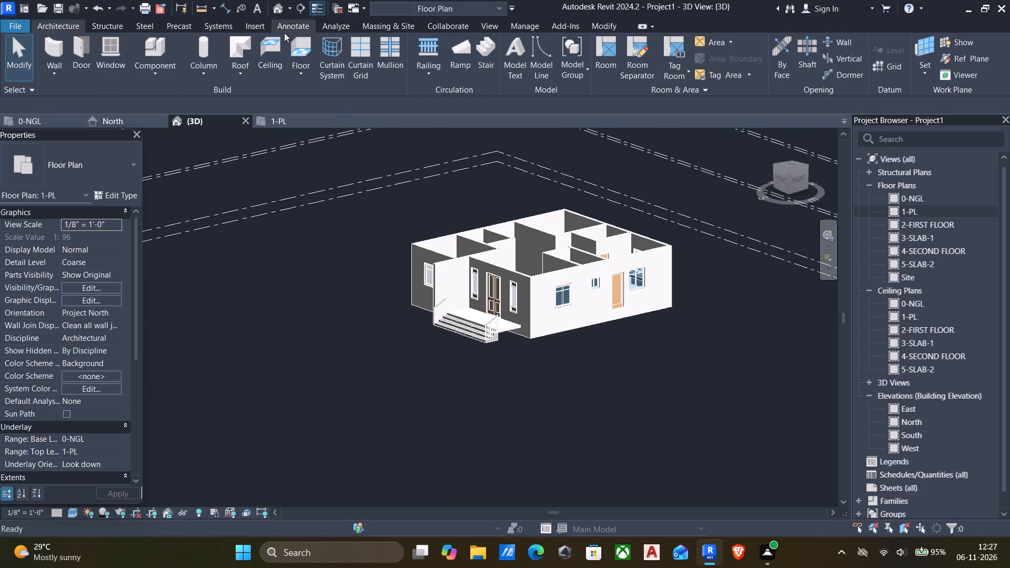
{"action": "scroll", "coordinate": [489, 332], "scroll_direction": "up", "scroll_amount": 5}
{"action": "scroll", "coordinate": [401, 336], "scroll_direction": "up", "scroll_amount": 5}
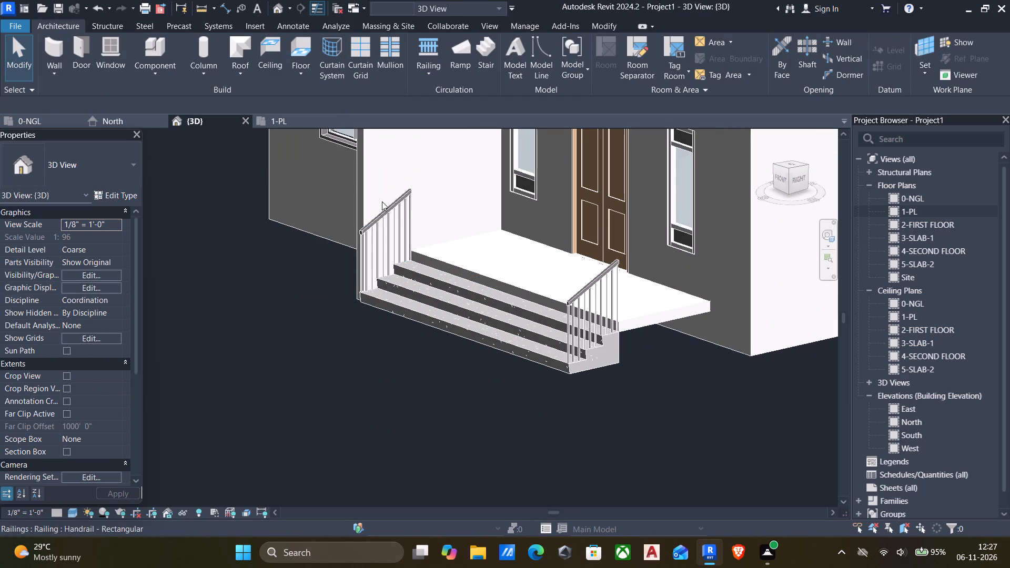
{"action": "scroll", "coordinate": [389, 210], "scroll_direction": "up", "scroll_amount": 4}
{"action": "scroll", "coordinate": [389, 214], "scroll_direction": "down", "scroll_amount": 5}
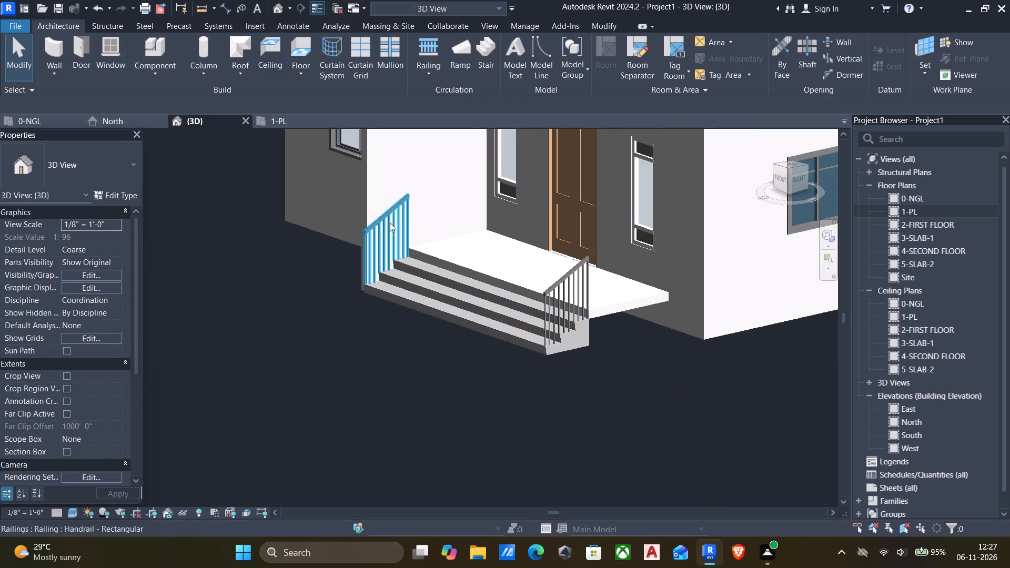
{"action": "left_click", "coordinate": [389, 215]}
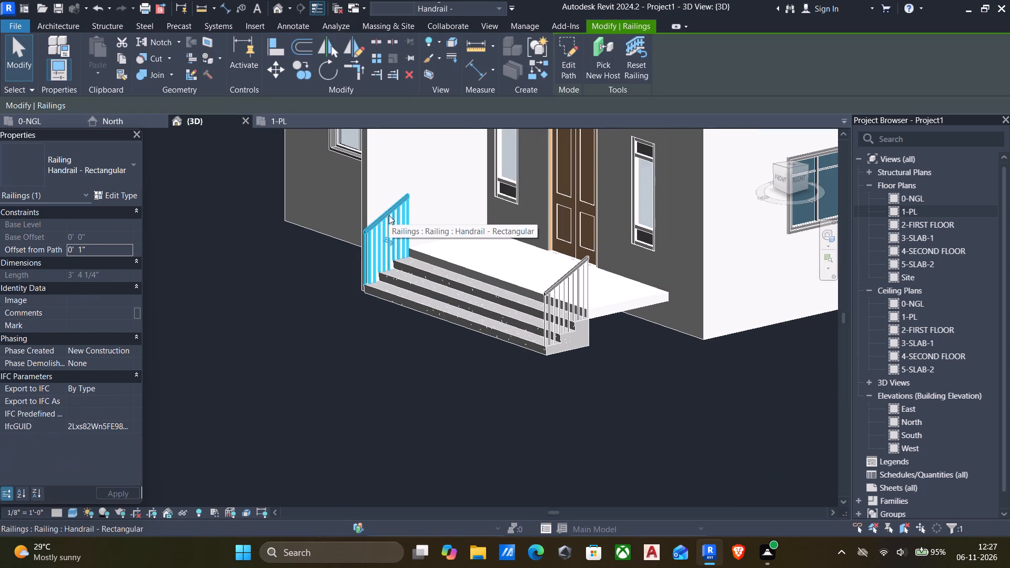
{"action": "type", "text": "sa"}
{"action": "scroll", "coordinate": [401, 231], "scroll_direction": "down", "scroll_amount": 6}
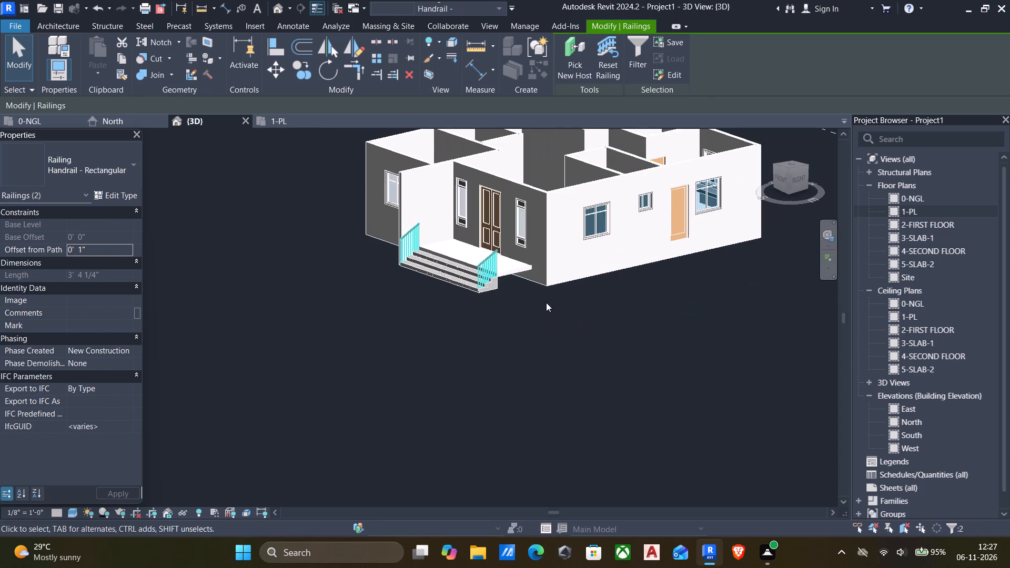
{"action": "key", "text": "Delete"}
Examine the entrance stair and its meeting with the porch floor and projecting wall from several angles in 3D.
{"action": "scroll", "coordinate": [469, 337], "scroll_direction": "down", "scroll_amount": 3}
{"action": "middle_click_drag", "start_coordinate": [458, 335], "coordinate": [543, 293], "text": "shift"}
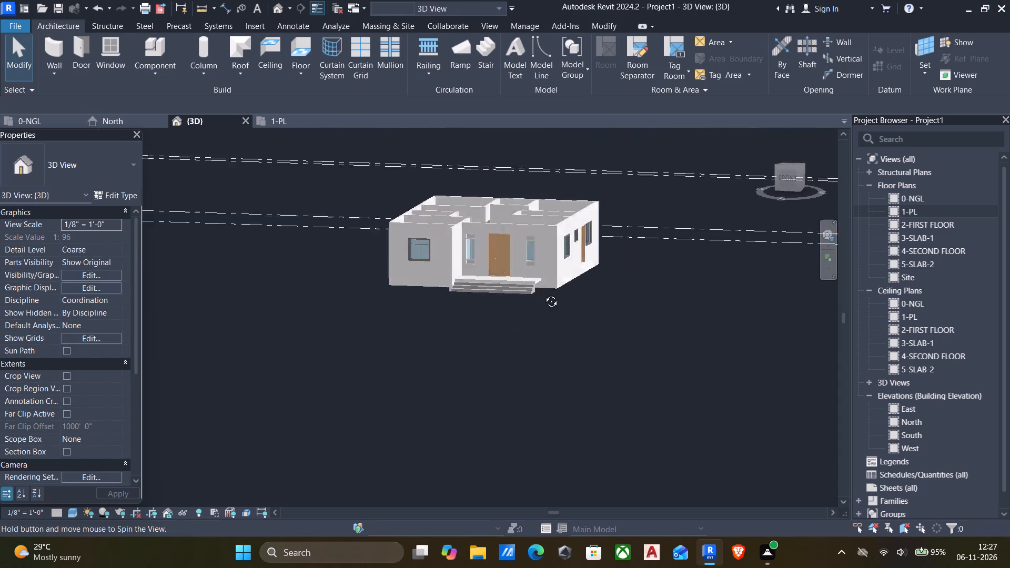
{"action": "middle_click_drag", "start_coordinate": [543, 293], "coordinate": [401, 314], "text": "shift"}
{"action": "scroll", "coordinate": [459, 299], "scroll_direction": "up", "scroll_amount": 12}
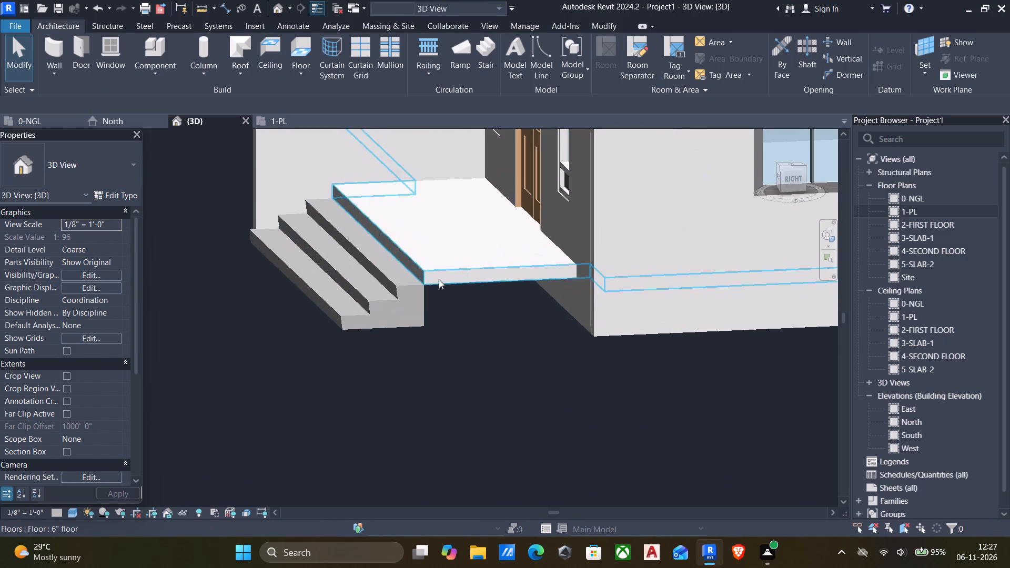
{"action": "scroll", "coordinate": [406, 301], "scroll_direction": "down", "scroll_amount": 5, "text": "shift"}
{"action": "middle_click_drag", "start_coordinate": [344, 303], "coordinate": [477, 307], "text": "shift"}
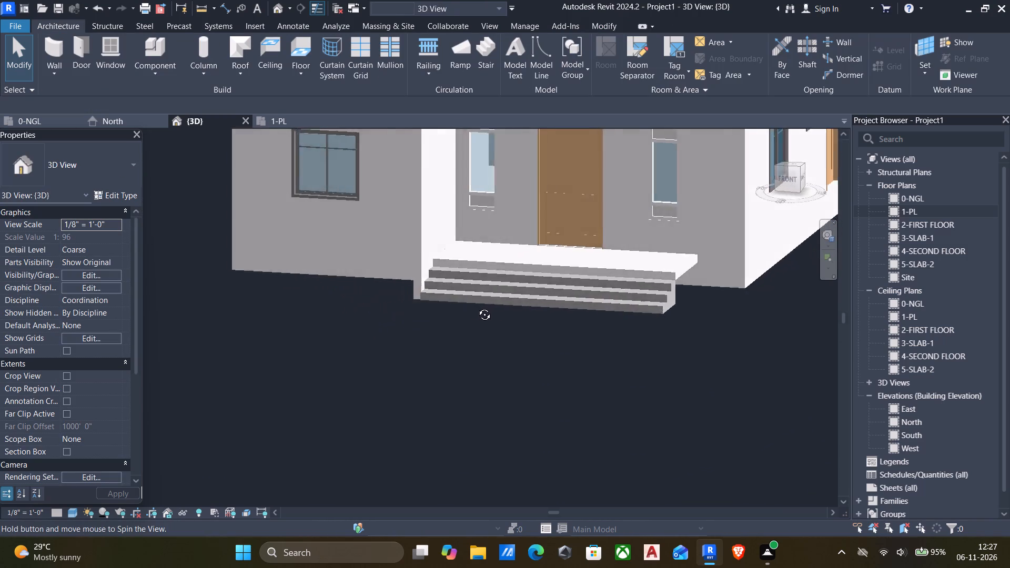
{"action": "middle_click_drag", "start_coordinate": [477, 307], "coordinate": [603, 330], "text": "shift"}
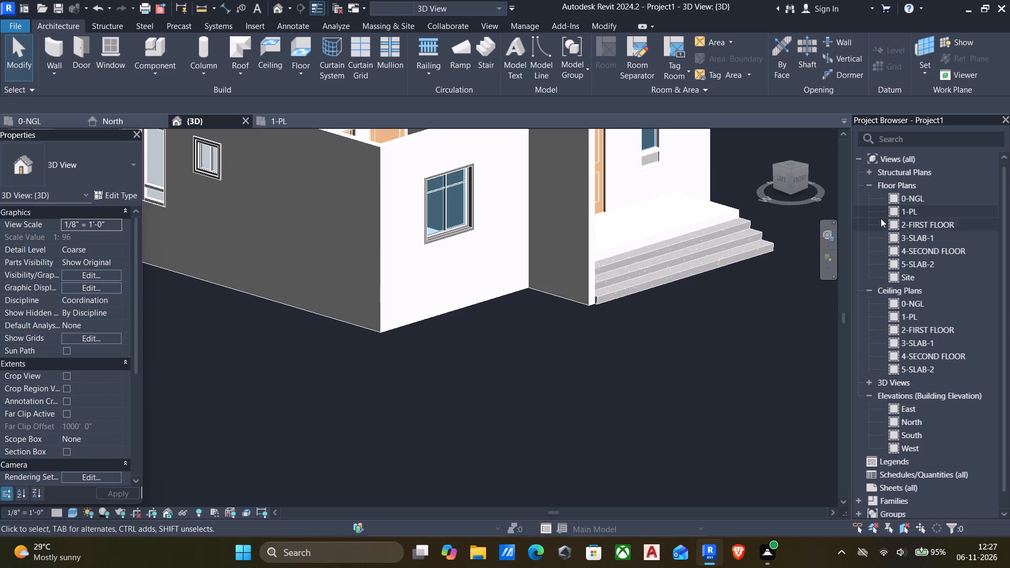
In the 1-PL plan, shorten the projecting 6" INNER WALL so its end stops at the midpoint of the stair's side.
{"action": "double_click", "coordinate": [892, 211]}
{"action": "scroll", "coordinate": [471, 298], "scroll_direction": "down", "scroll_amount": 2}
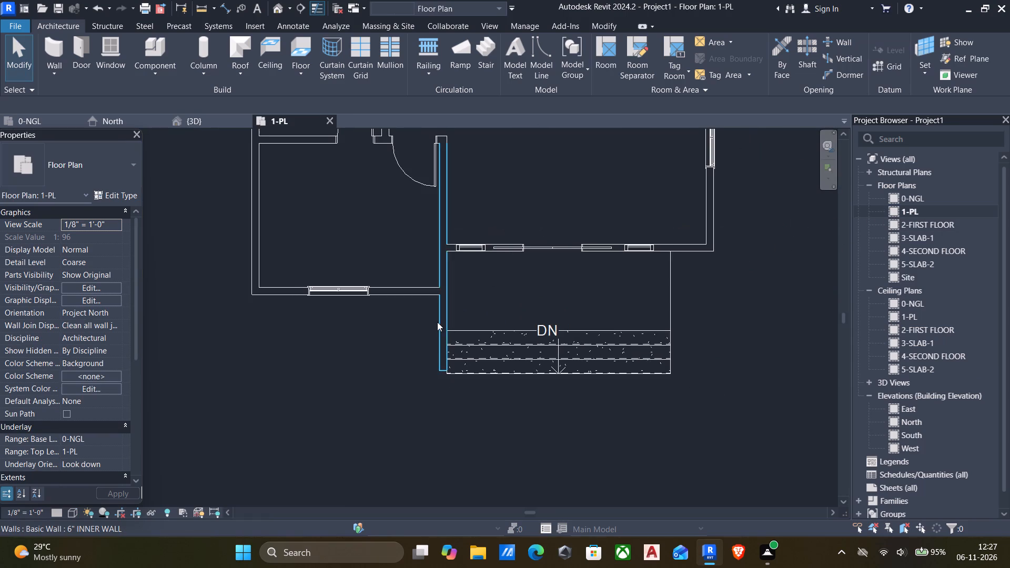
{"action": "scroll", "coordinate": [437, 322], "scroll_direction": "up", "scroll_amount": 3}
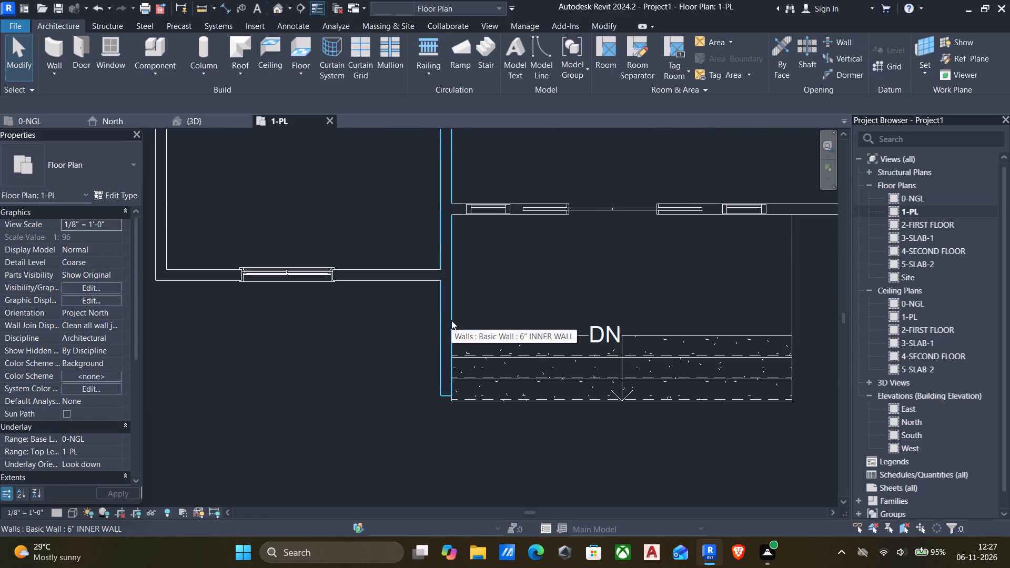
{"action": "scroll", "coordinate": [451, 321], "scroll_direction": "up", "scroll_amount": 1}
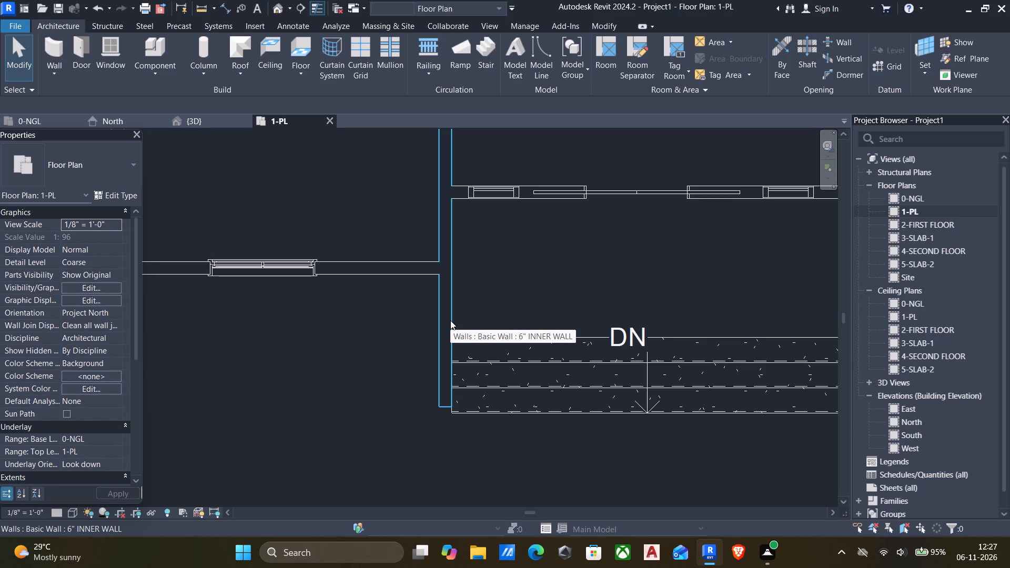
{"action": "left_click", "coordinate": [450, 320]}
{"action": "left_click_drag", "start_coordinate": [452, 405], "coordinate": [452, 385]}
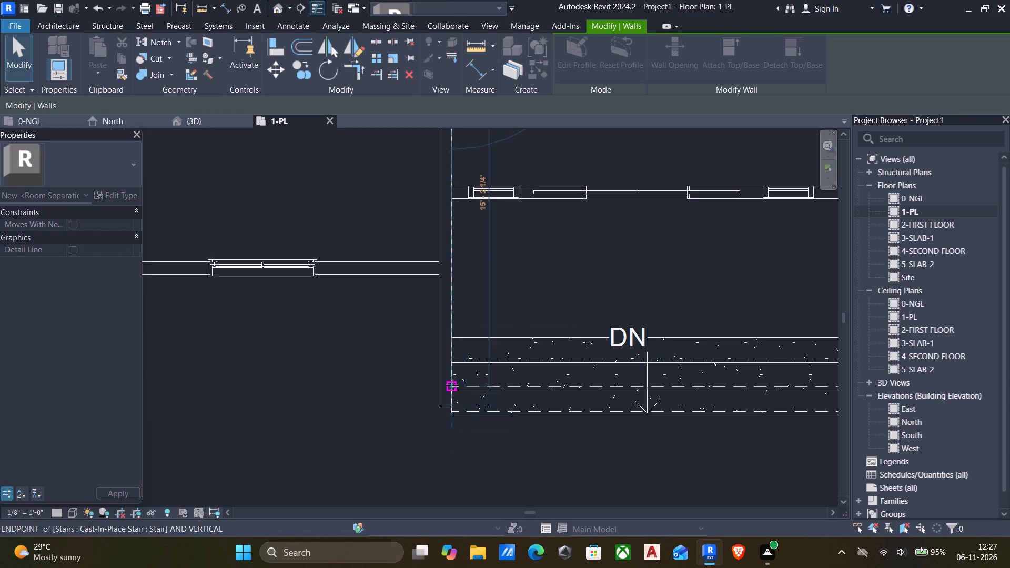
{"action": "left_click_drag", "start_coordinate": [452, 385], "coordinate": [452, 376]}
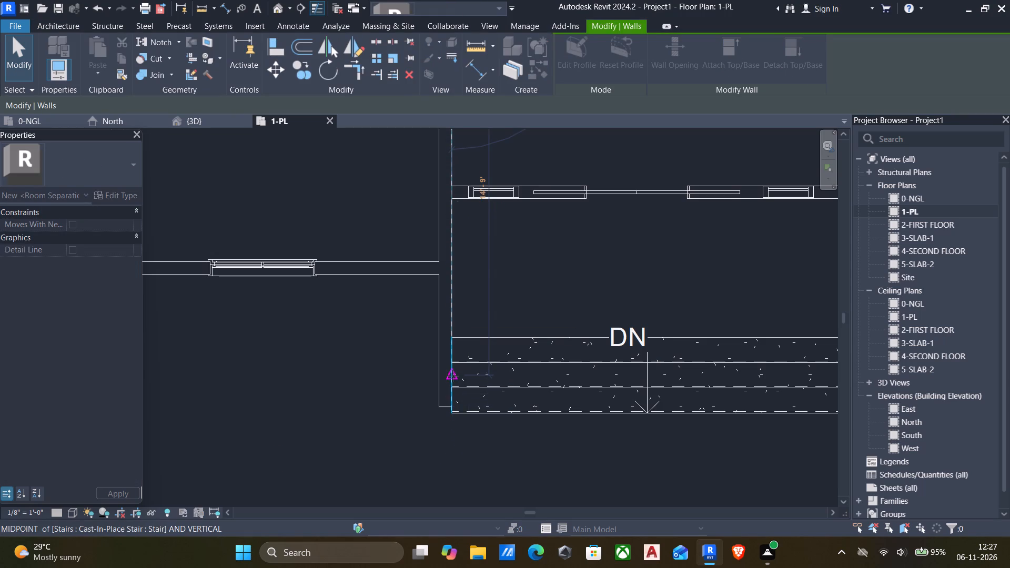
{"action": "left_click_drag", "start_coordinate": [452, 376], "coordinate": [453, 380]}
{"action": "left_click", "coordinate": [386, 376]}
Start a new wall using the Basic Wall type 6" INNER WALL.
{"action": "scroll", "coordinate": [431, 374], "scroll_direction": "down", "scroll_amount": 3}
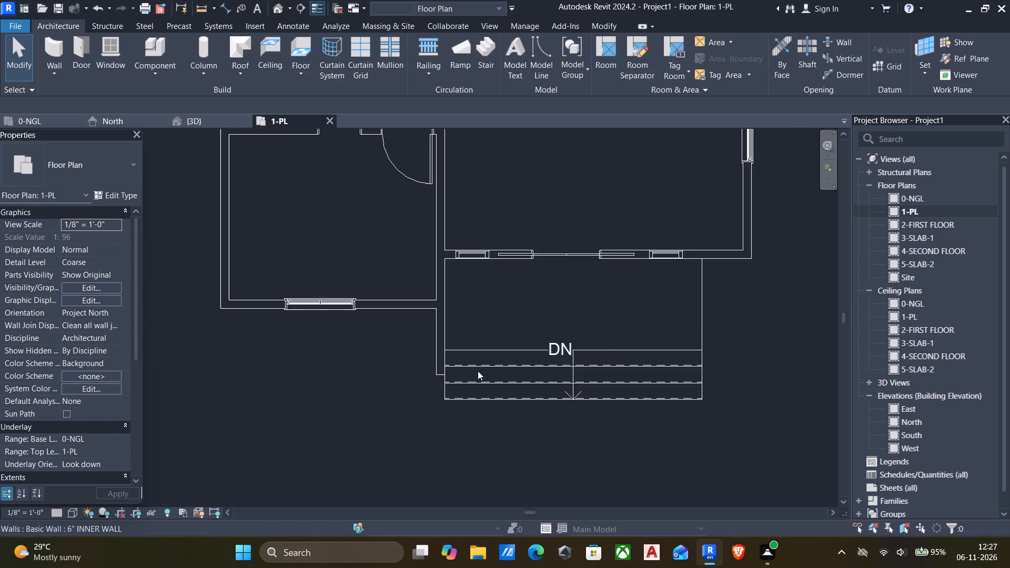
{"action": "middle_click_drag", "start_coordinate": [501, 370], "coordinate": [385, 360]}
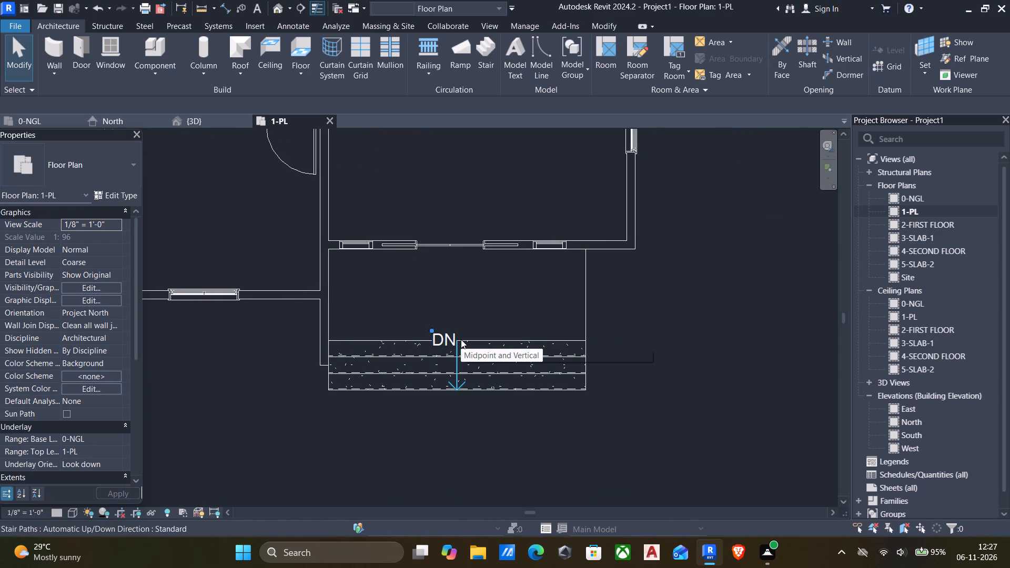
{"action": "type", "text": "wa"}
{"action": "left_click", "coordinate": [71, 172]}
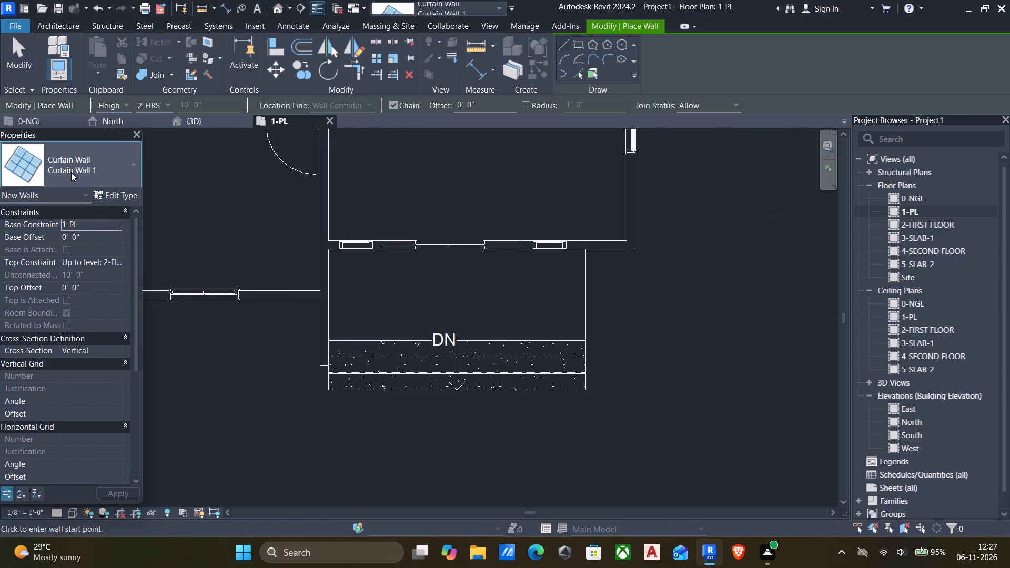
{"action": "scroll", "coordinate": [55, 286], "scroll_direction": "up", "scroll_amount": 18}
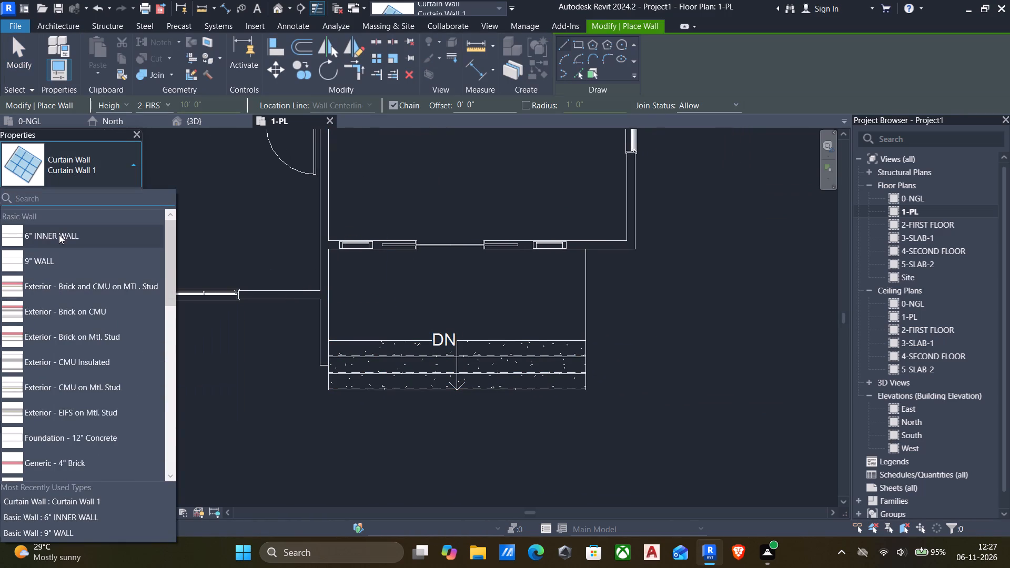
{"action": "left_click", "coordinate": [48, 238]}
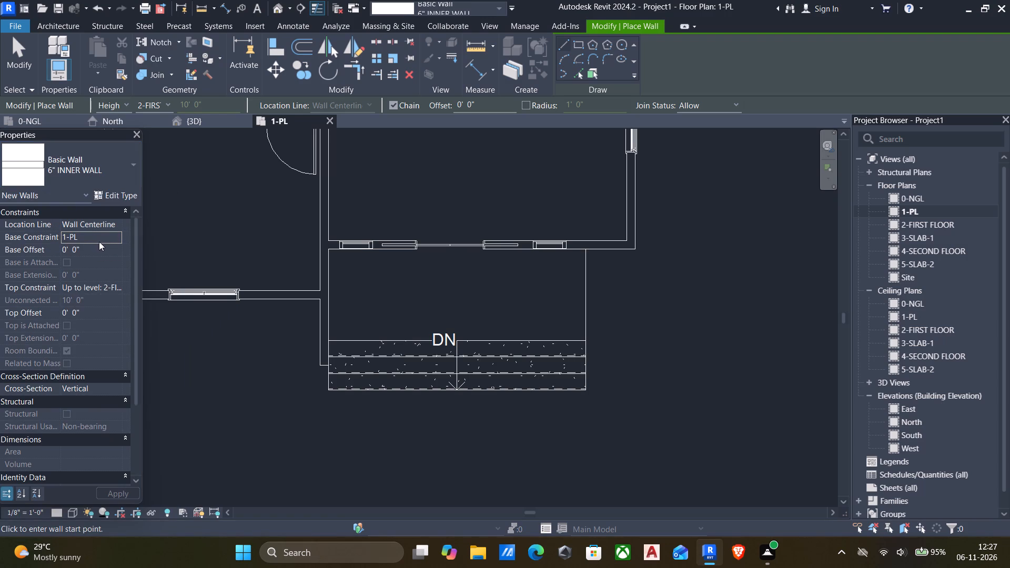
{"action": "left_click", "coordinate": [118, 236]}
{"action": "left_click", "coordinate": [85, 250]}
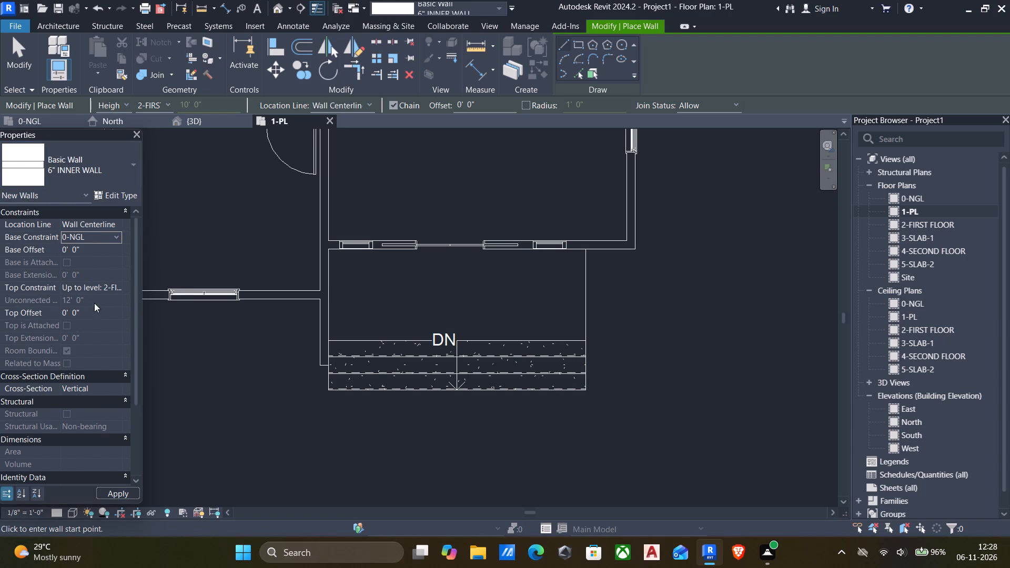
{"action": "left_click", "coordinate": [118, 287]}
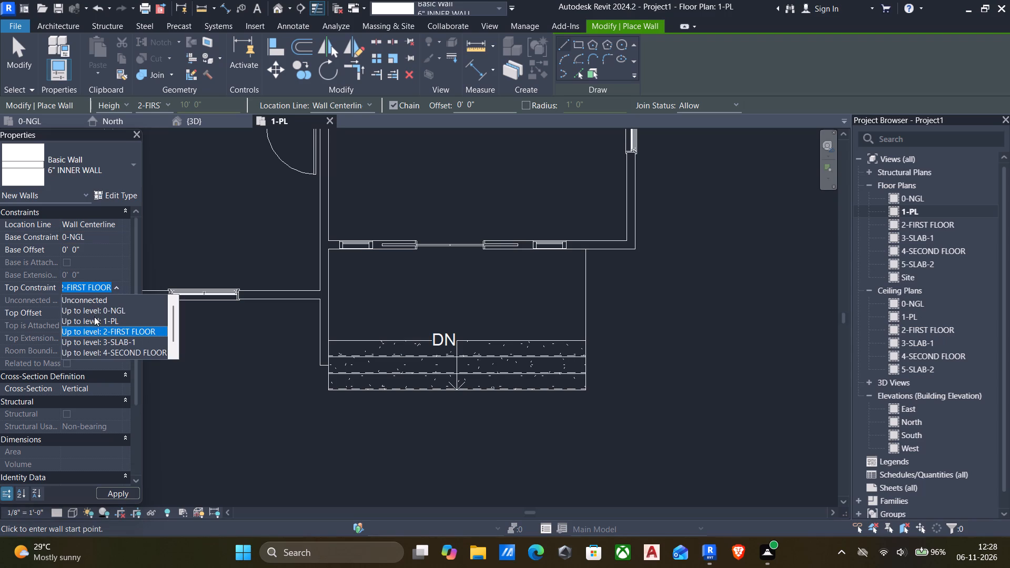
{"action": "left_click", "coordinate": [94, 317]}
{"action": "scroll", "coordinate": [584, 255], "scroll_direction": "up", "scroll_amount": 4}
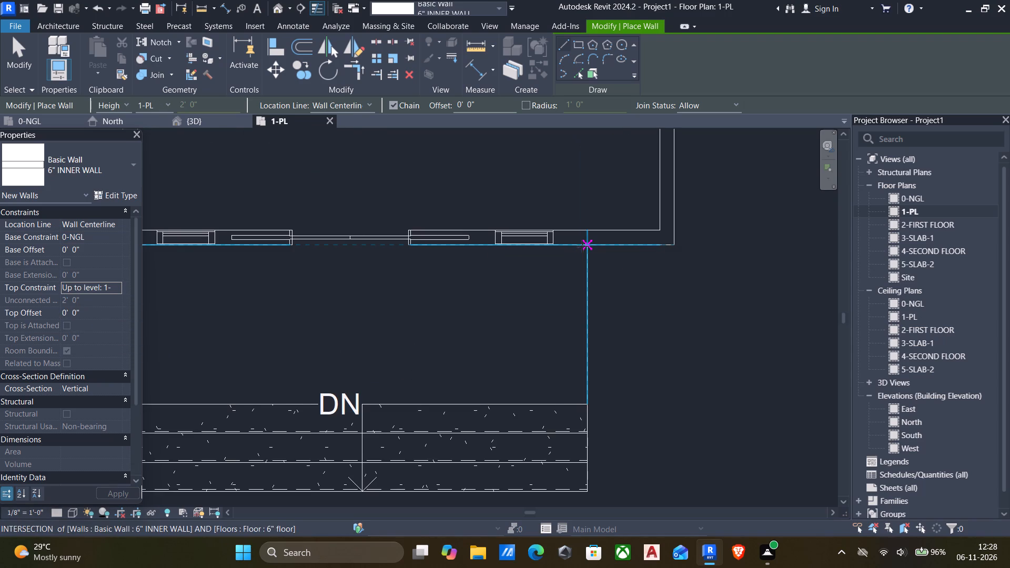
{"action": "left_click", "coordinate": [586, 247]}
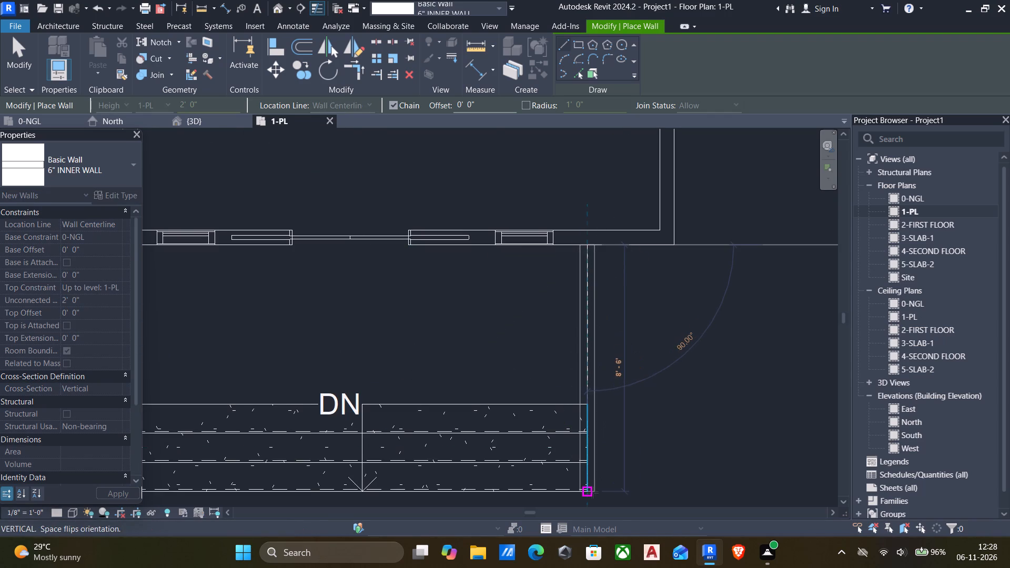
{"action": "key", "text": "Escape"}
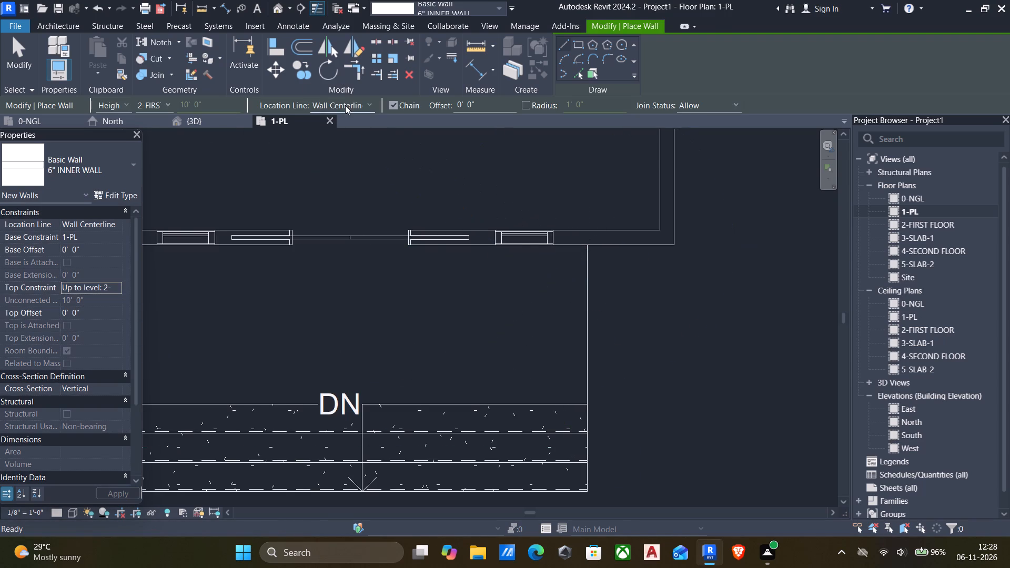
With location line Finish Face: Exterior, draw a wall about 8' 6" long outside the porch's open edge, from the house wall to the outermost riser.
{"action": "left_click", "coordinate": [348, 105]}
{"action": "left_click", "coordinate": [332, 134]}
{"action": "left_click", "coordinate": [340, 103]}
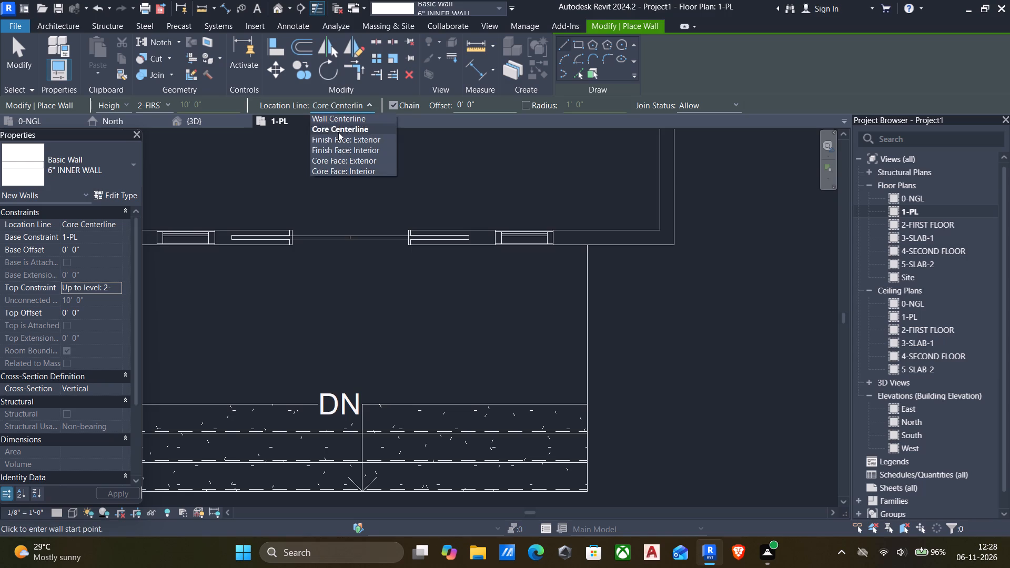
{"action": "left_click", "coordinate": [335, 141]}
{"action": "left_click", "coordinate": [589, 247]}
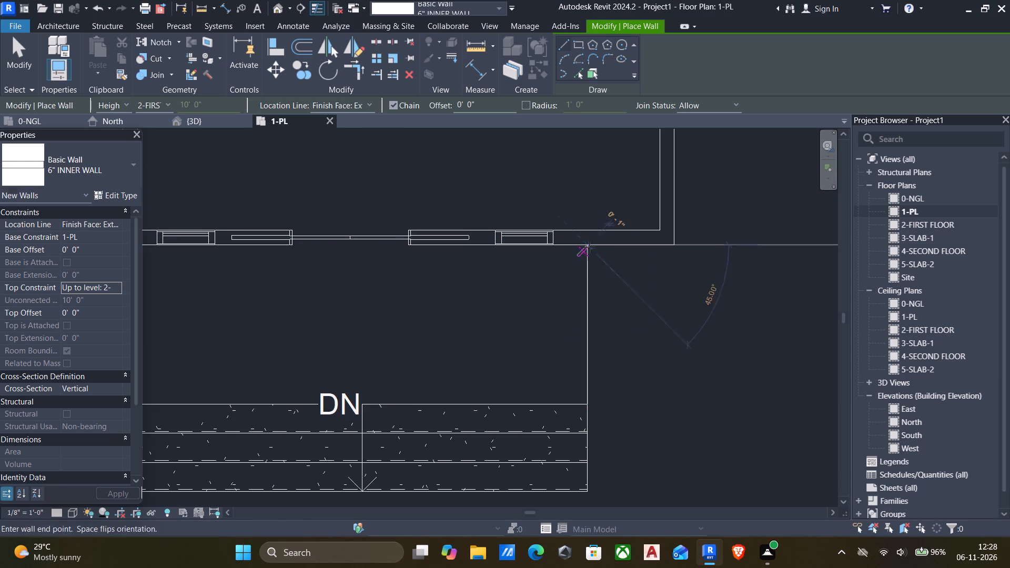
{"action": "key", "text": "space"}
{"action": "scroll", "coordinate": [601, 368], "scroll_direction": "down", "scroll_amount": 7}
{"action": "middle_click_drag", "start_coordinate": [599, 369], "coordinate": [554, 259]}
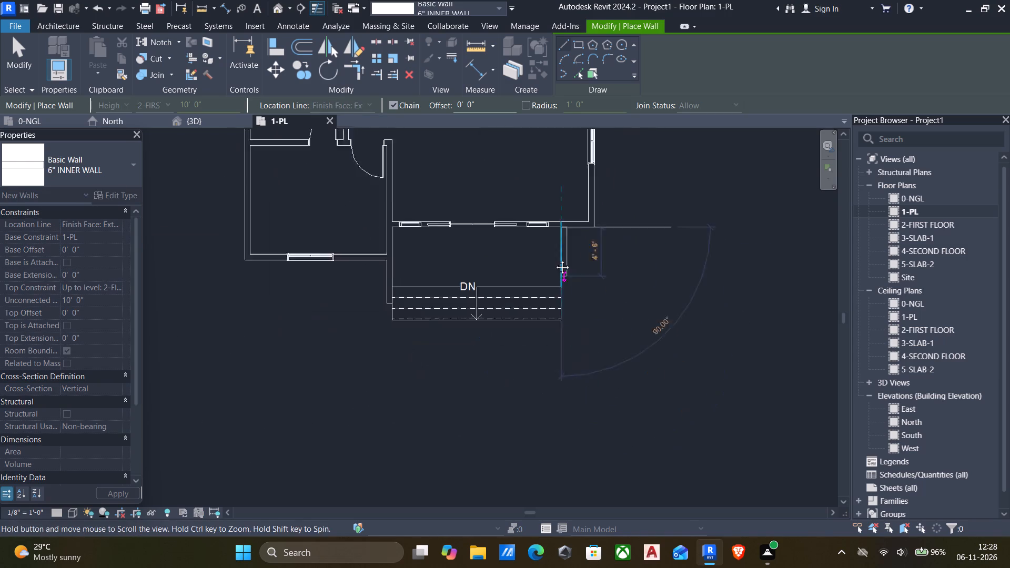
{"action": "middle_click_drag", "start_coordinate": [554, 259], "coordinate": [553, 255]}
{"action": "scroll", "coordinate": [551, 269], "scroll_direction": "up", "scroll_amount": 7}
{"action": "scroll", "coordinate": [555, 328], "scroll_direction": "up", "scroll_amount": 3}
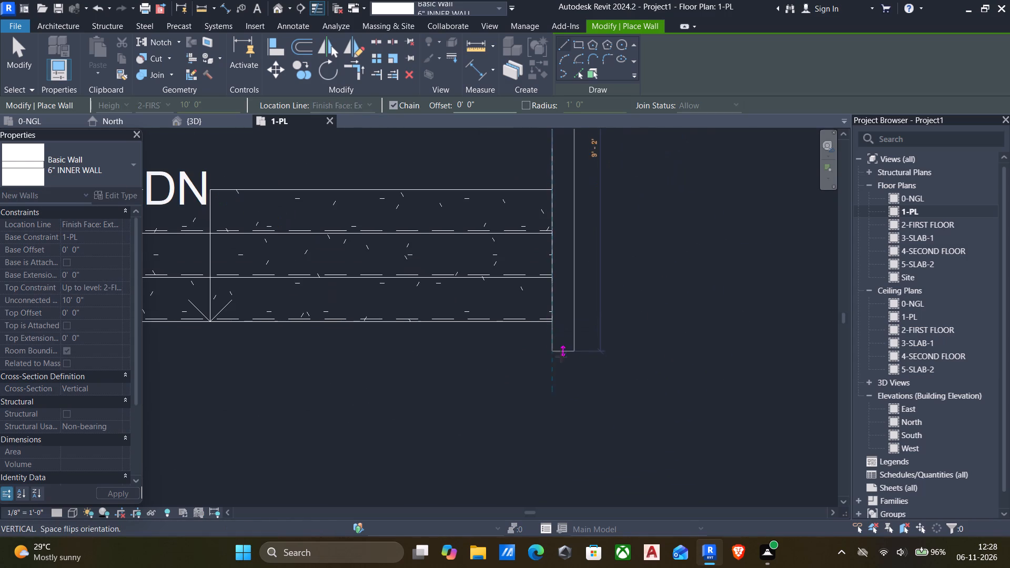
{"action": "scroll", "coordinate": [560, 349], "scroll_direction": "up", "scroll_amount": 1}
{"action": "left_click", "coordinate": [551, 318]}
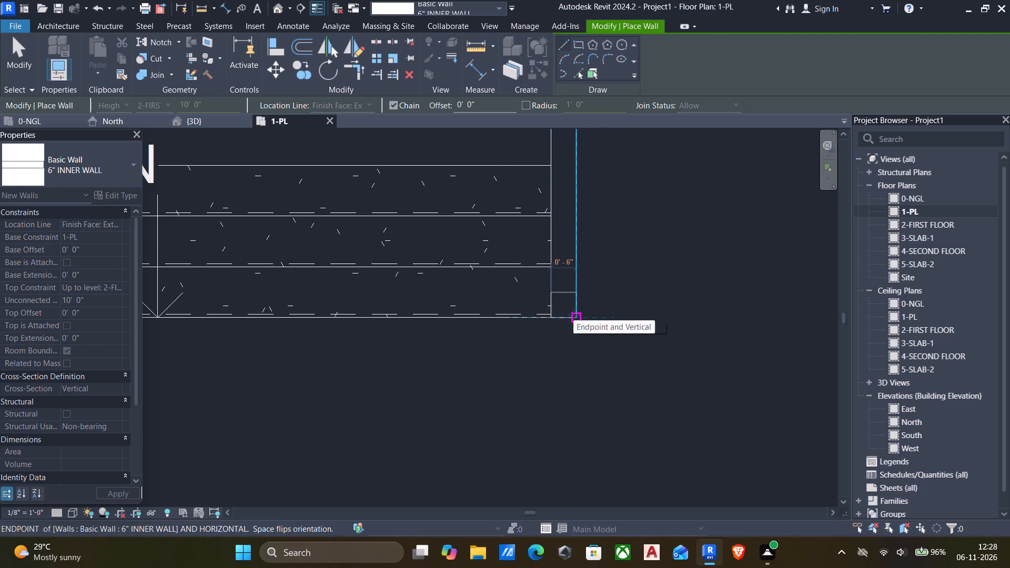
{"action": "key", "text": "Escape"}
Set the new porch side wall's base constraint to 0-NGL and its top constraint to level 1-PL.
{"action": "left_click", "coordinate": [279, 12]}
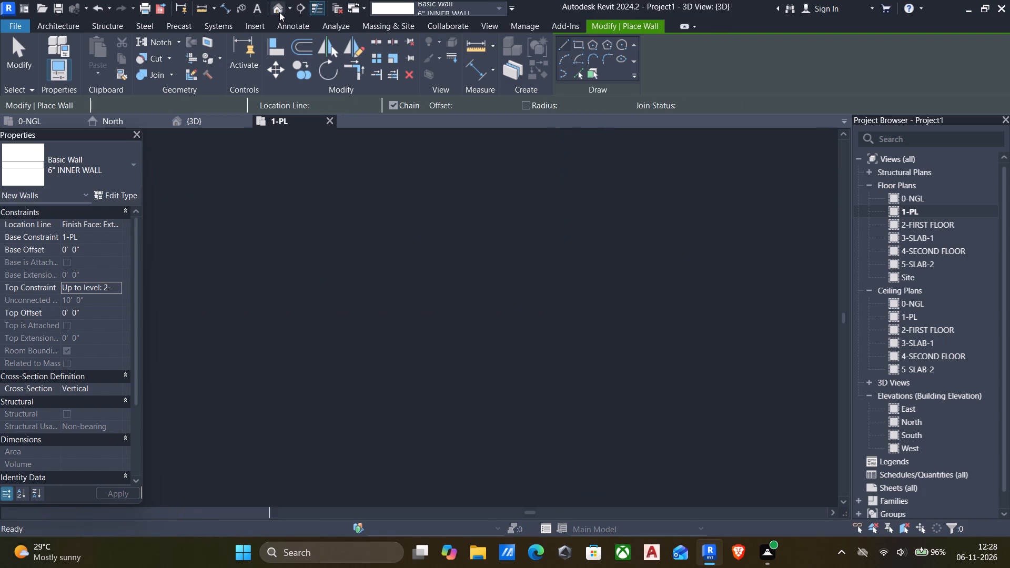
{"action": "scroll", "coordinate": [425, 210], "scroll_direction": "down", "scroll_amount": 3}
{"action": "middle_click_drag", "start_coordinate": [474, 232], "coordinate": [228, 199]}
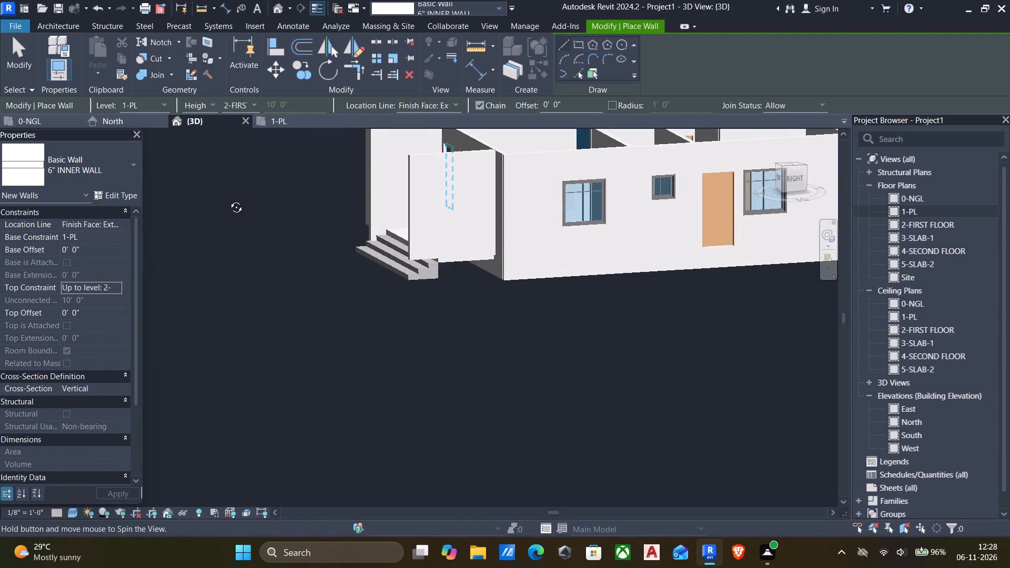
{"action": "middle_click_drag", "start_coordinate": [228, 199], "coordinate": [356, 223]}
{"action": "key", "text": "Escape"}
{"action": "scroll", "coordinate": [634, 181], "scroll_direction": "up", "scroll_amount": 3}
{"action": "left_click", "coordinate": [581, 211]}
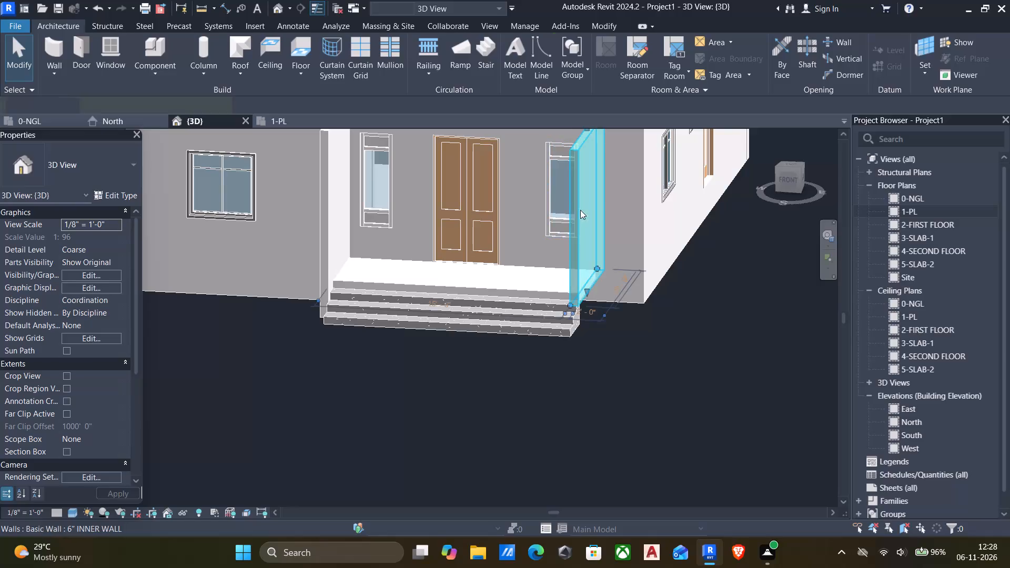
{"action": "left_click", "coordinate": [114, 236]}
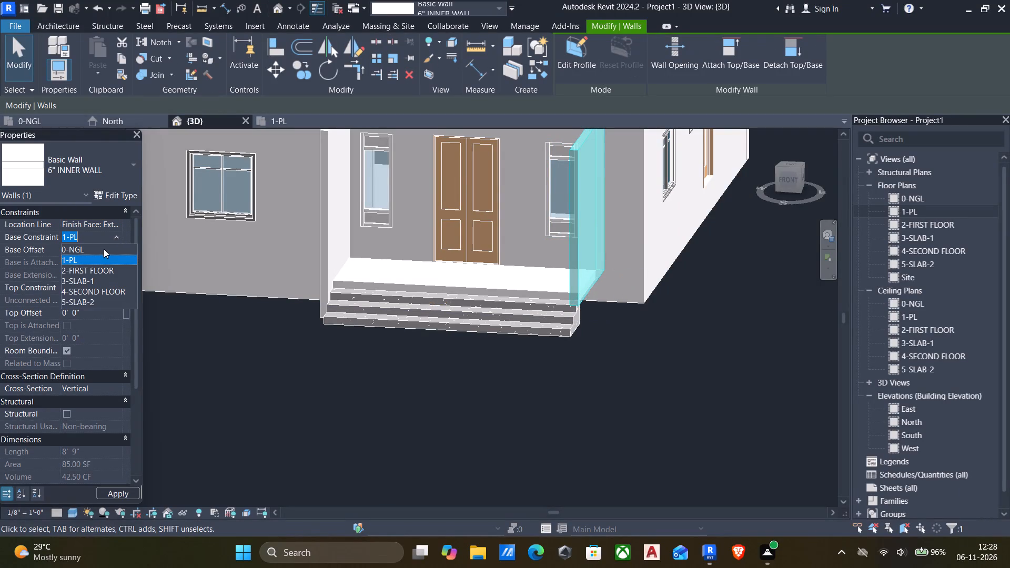
{"action": "left_click", "coordinate": [99, 250]}
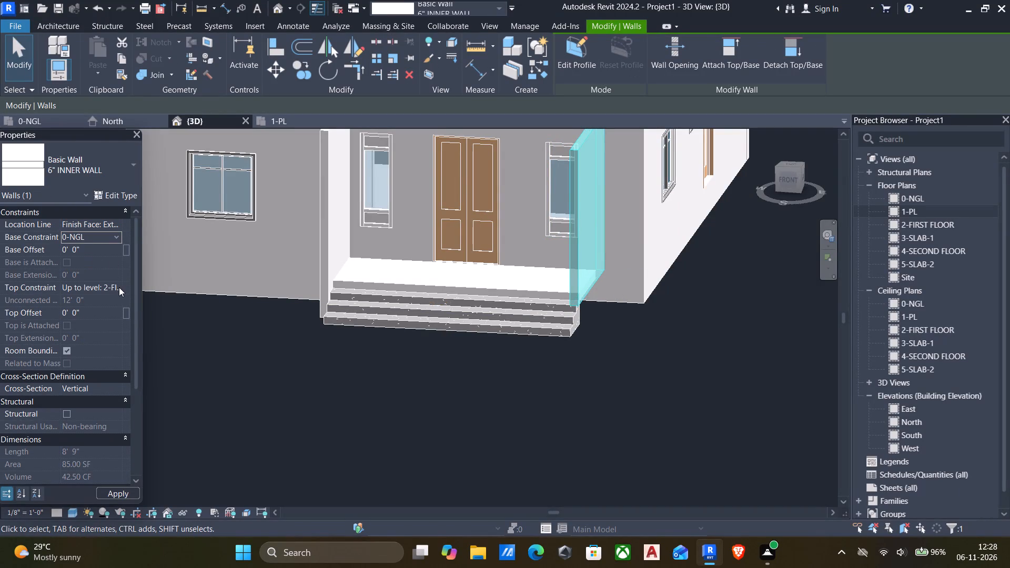
{"action": "left_click", "coordinate": [118, 287]}
{"action": "left_click", "coordinate": [116, 317]}
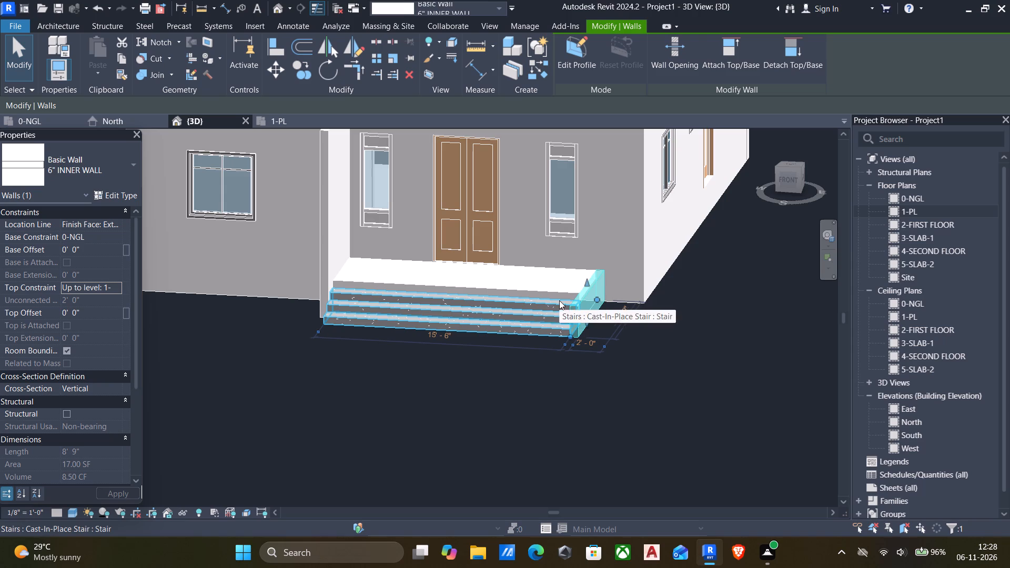
Examine the low side wall and how it meets the entrance stair and porch floor from several angles in 3D.
{"action": "middle_click_drag", "start_coordinate": [600, 357], "coordinate": [688, 333], "text": "shift"}
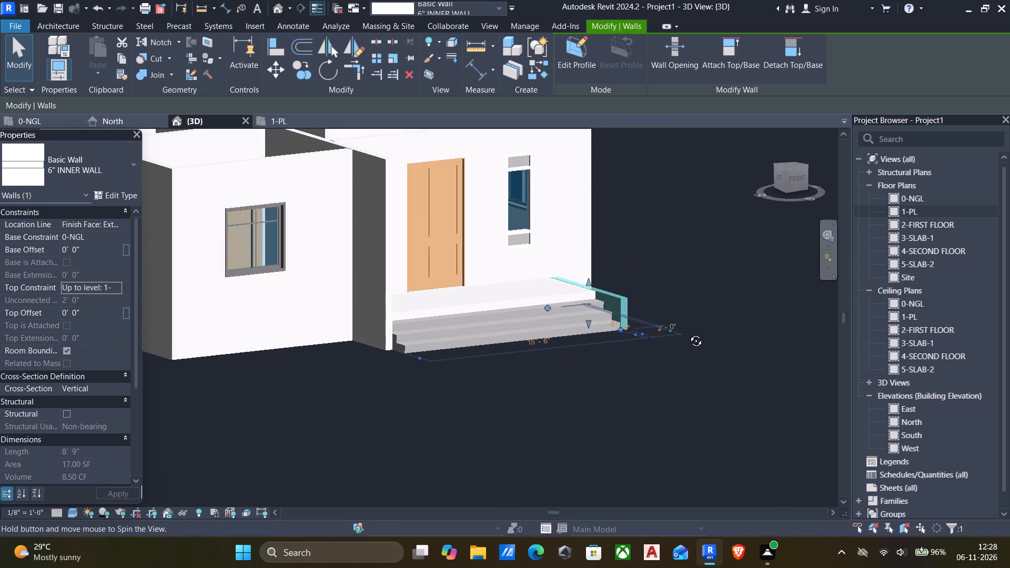
{"action": "middle_click_drag", "start_coordinate": [688, 333], "coordinate": [689, 351], "text": "shift"}
{"action": "scroll", "coordinate": [564, 273], "scroll_direction": "up", "scroll_amount": 5}
{"action": "key", "text": "Escape"}
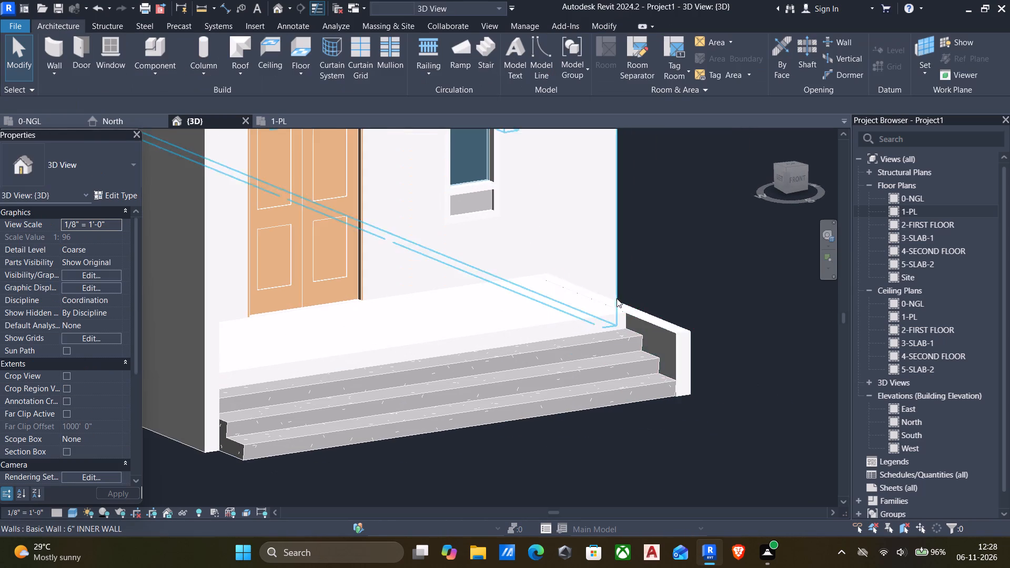
{"action": "scroll", "coordinate": [619, 300], "scroll_direction": "down", "scroll_amount": 3}
{"action": "middle_click_drag", "start_coordinate": [619, 300], "coordinate": [411, 325], "text": "shift"}
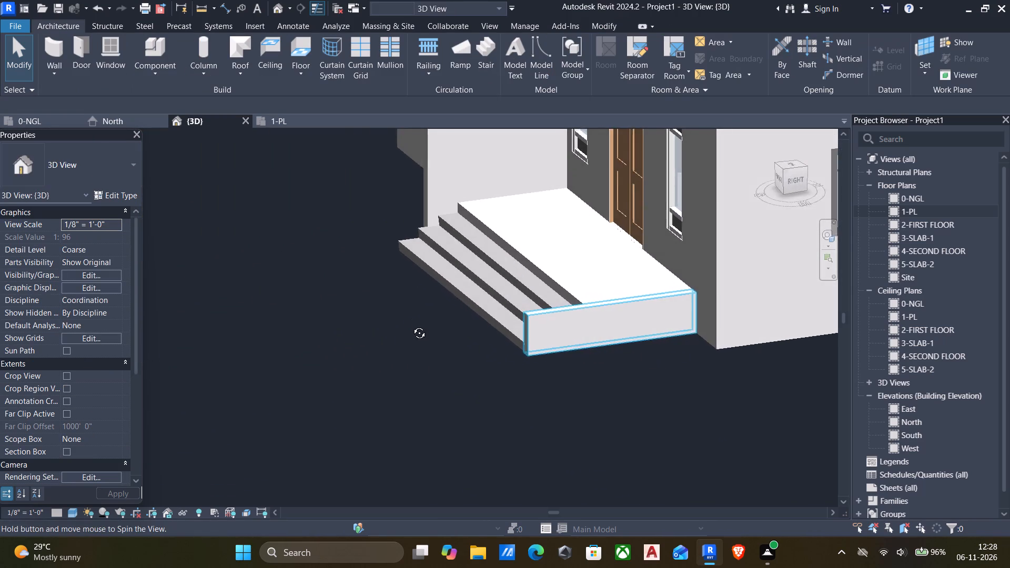
{"action": "middle_click_drag", "start_coordinate": [411, 325], "coordinate": [529, 321], "text": "shift"}
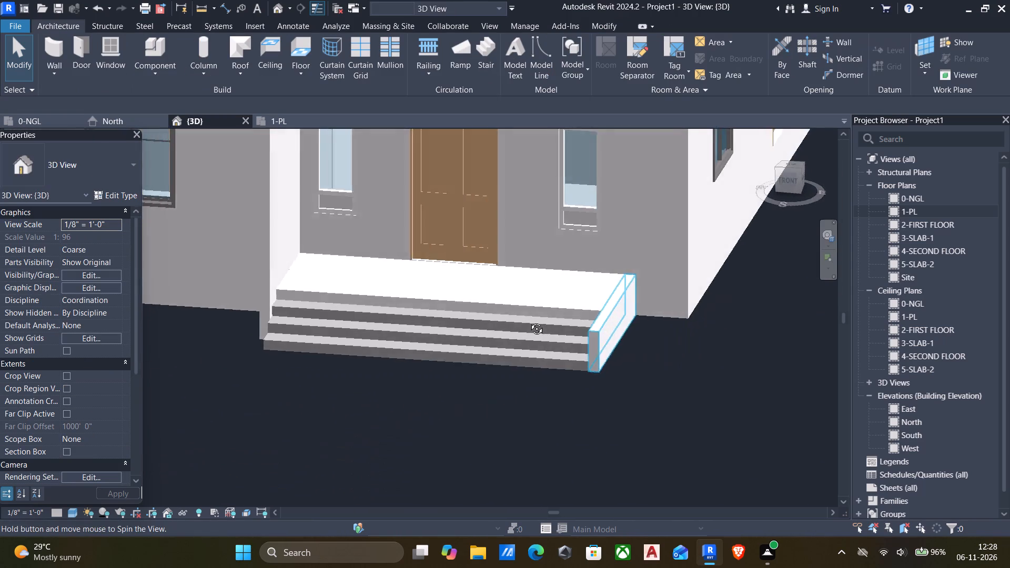
{"action": "middle_click_drag", "start_coordinate": [529, 321], "coordinate": [500, 313], "text": "shift"}
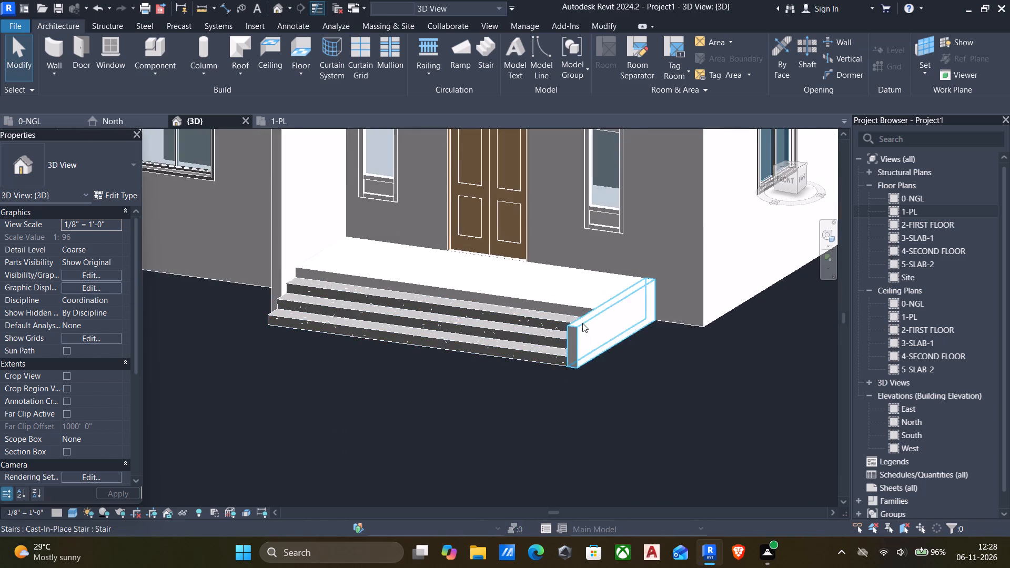
{"action": "scroll", "coordinate": [583, 323], "scroll_direction": "up", "scroll_amount": 2}
{"action": "scroll", "coordinate": [627, 316], "scroll_direction": "down", "scroll_amount": 2}
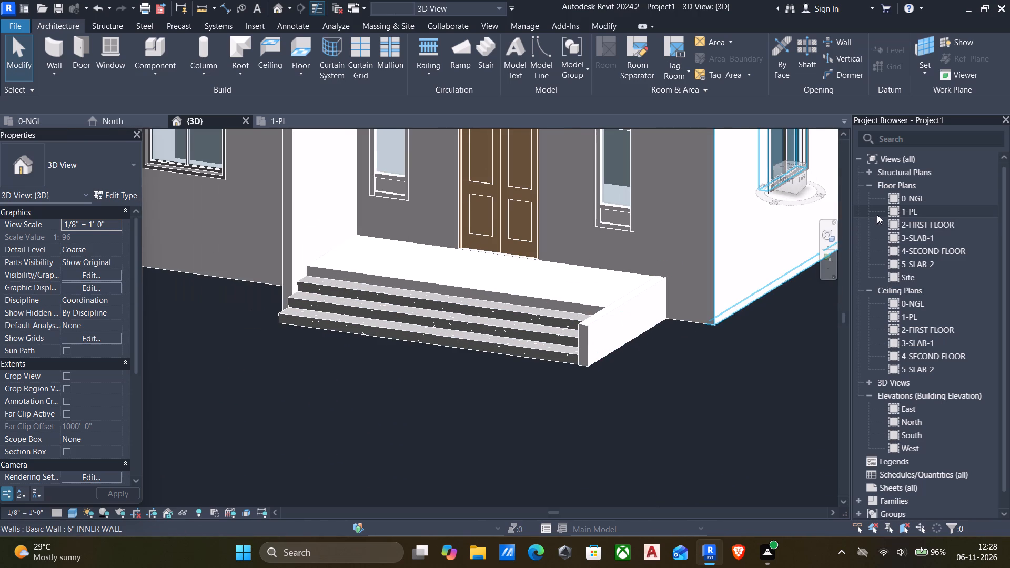
In the 0-NGL plan, shorten the low side wall so its outer end stops at the second riser line from the porch floor.
{"action": "double_click", "coordinate": [891, 210]}
{"action": "left_click", "coordinate": [564, 317]}
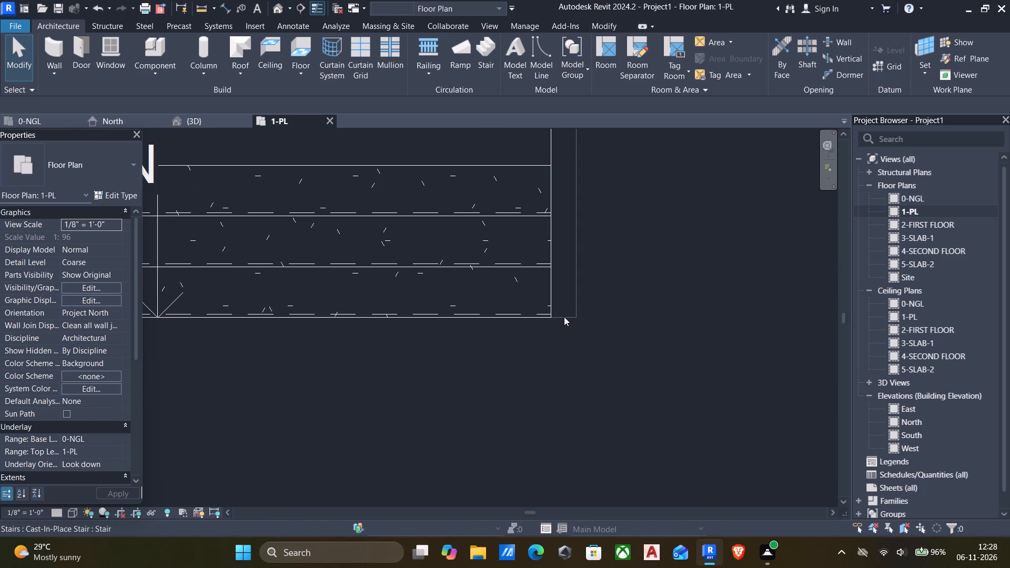
{"action": "left_click", "coordinate": [570, 285]}
{"action": "scroll", "coordinate": [570, 285], "scroll_direction": "down", "scroll_amount": 6}
{"action": "middle_click_drag", "start_coordinate": [552, 245], "coordinate": [509, 271]}
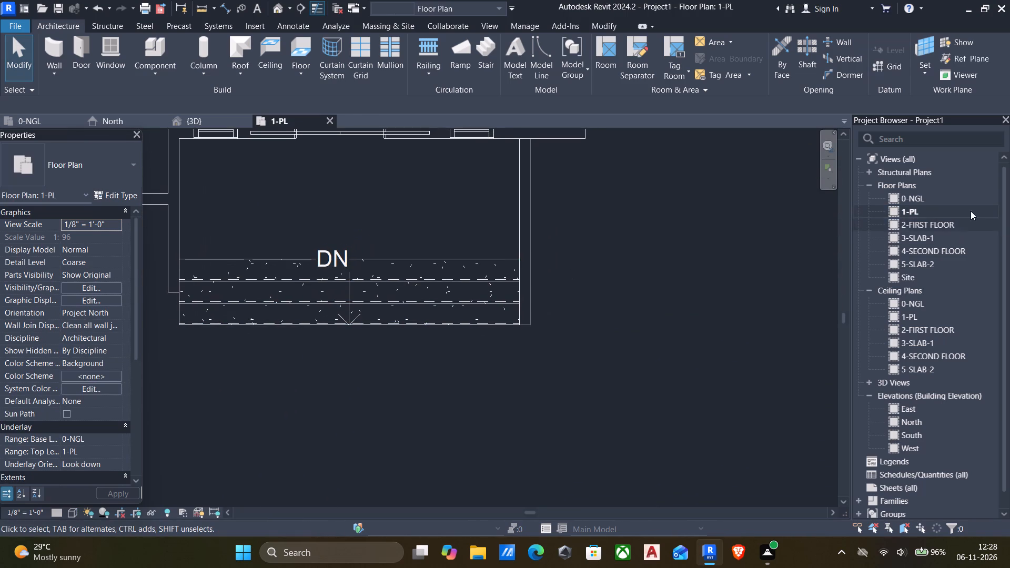
{"action": "scroll", "coordinate": [889, 206], "scroll_direction": "down", "scroll_amount": 2}
{"action": "double_click", "coordinate": [896, 181]}
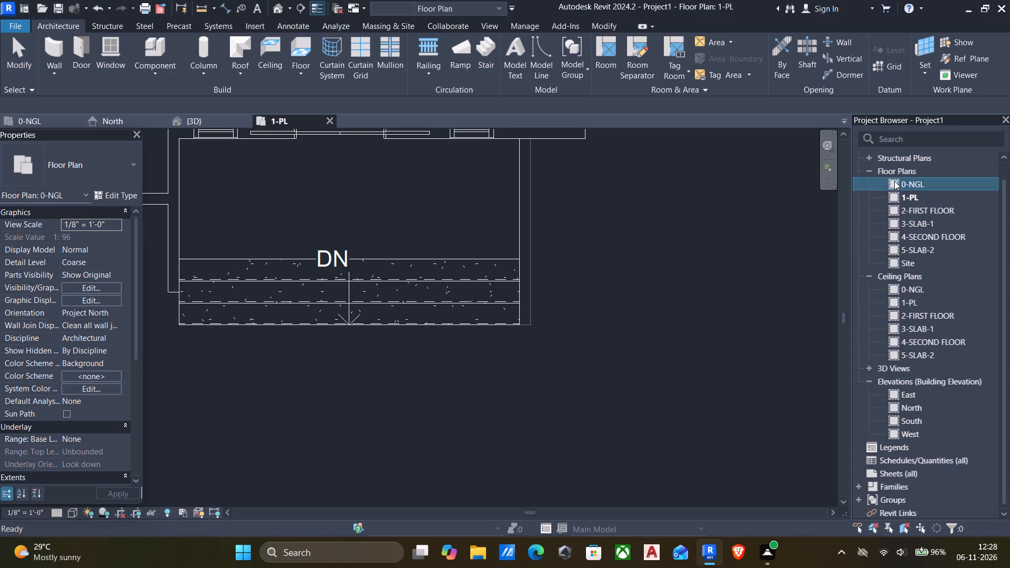
{"action": "scroll", "coordinate": [561, 412], "scroll_direction": "up", "scroll_amount": 4}
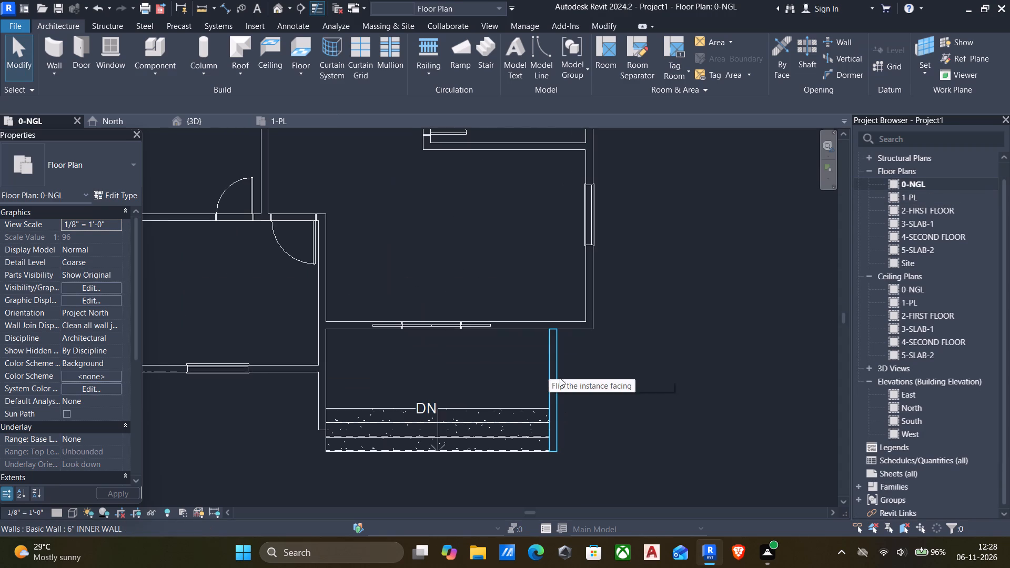
{"action": "left_click", "coordinate": [560, 383]}
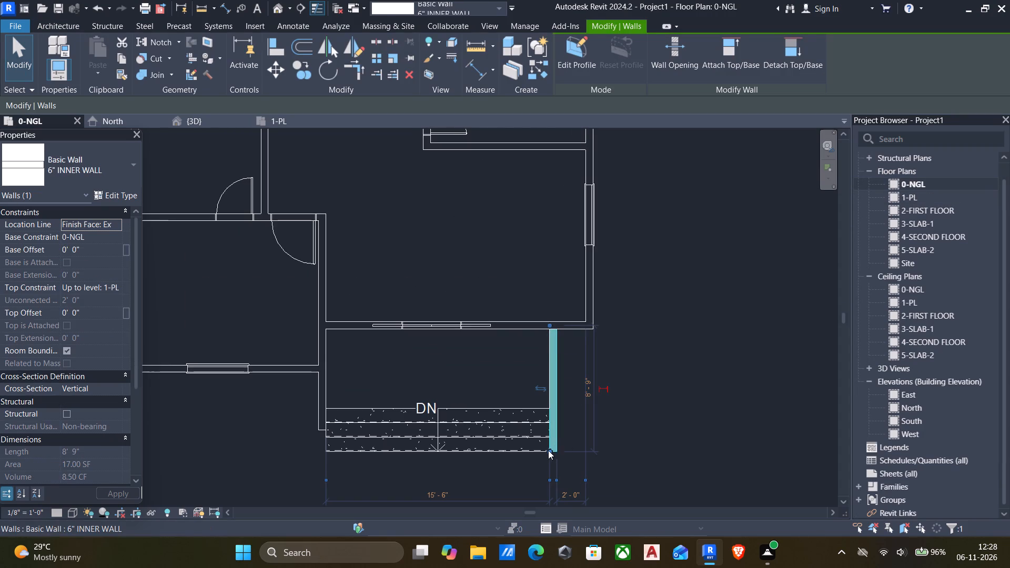
{"action": "left_click_drag", "start_coordinate": [548, 450], "coordinate": [550, 421]}
{"action": "left_click", "coordinate": [627, 415]}
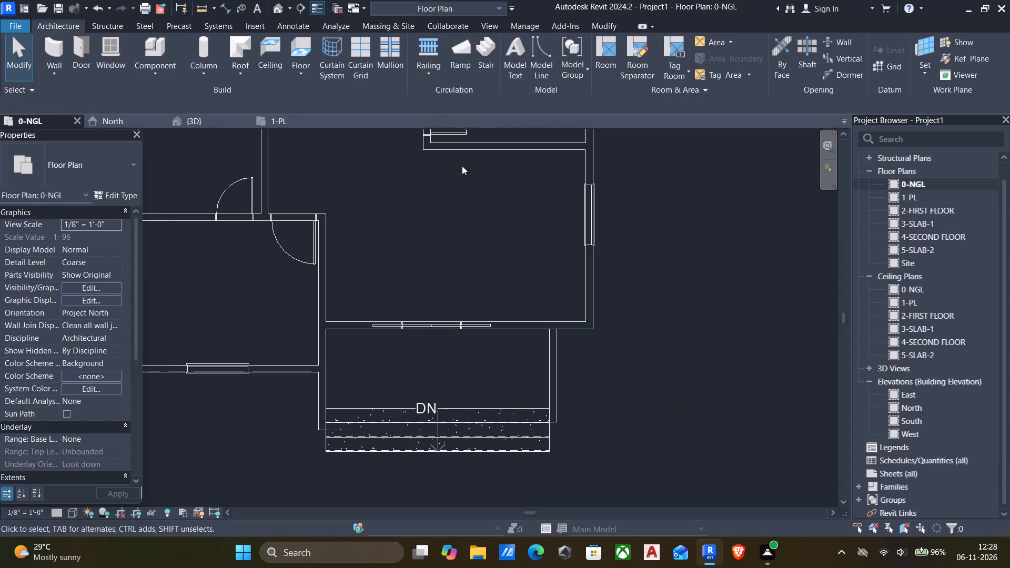
Examine the shortened side wall against the entrance stair in 3D and in the 0-NGL and 1-PL plans.
{"action": "left_click", "coordinate": [275, 4]}
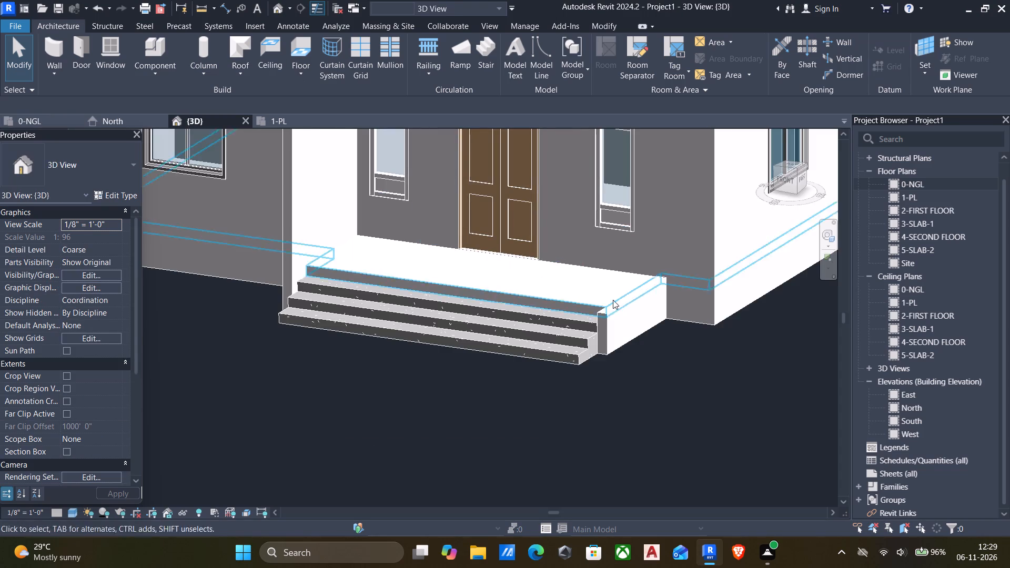
{"action": "scroll", "coordinate": [619, 303], "scroll_direction": "up", "scroll_amount": 4}
{"action": "double_click", "coordinate": [896, 182]}
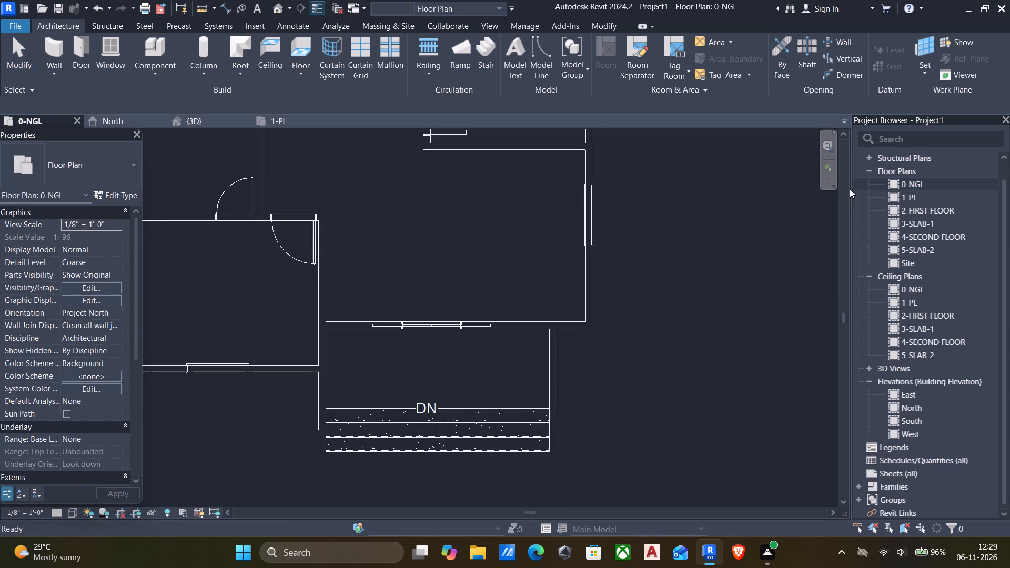
{"action": "scroll", "coordinate": [528, 265], "scroll_direction": "down", "scroll_amount": 3}
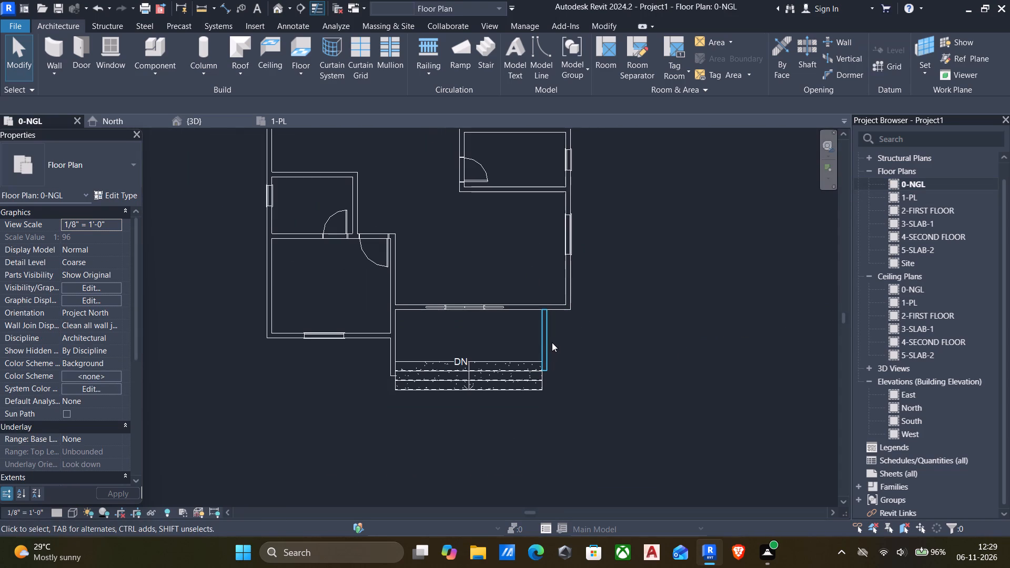
{"action": "double_click", "coordinate": [897, 197]}
{"action": "scroll", "coordinate": [433, 298], "scroll_direction": "down", "scroll_amount": 2}
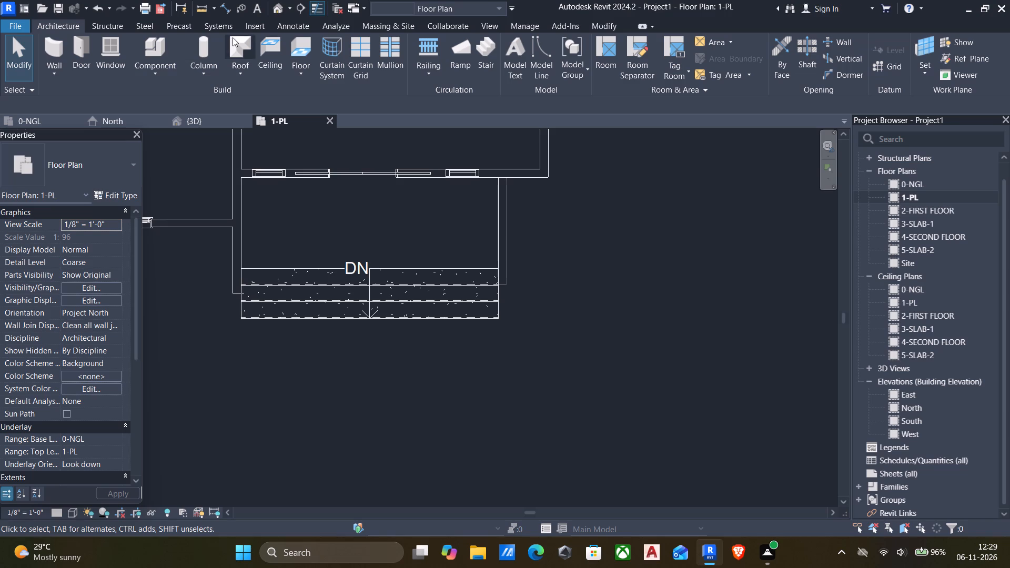
{"action": "left_click", "coordinate": [273, 8]}
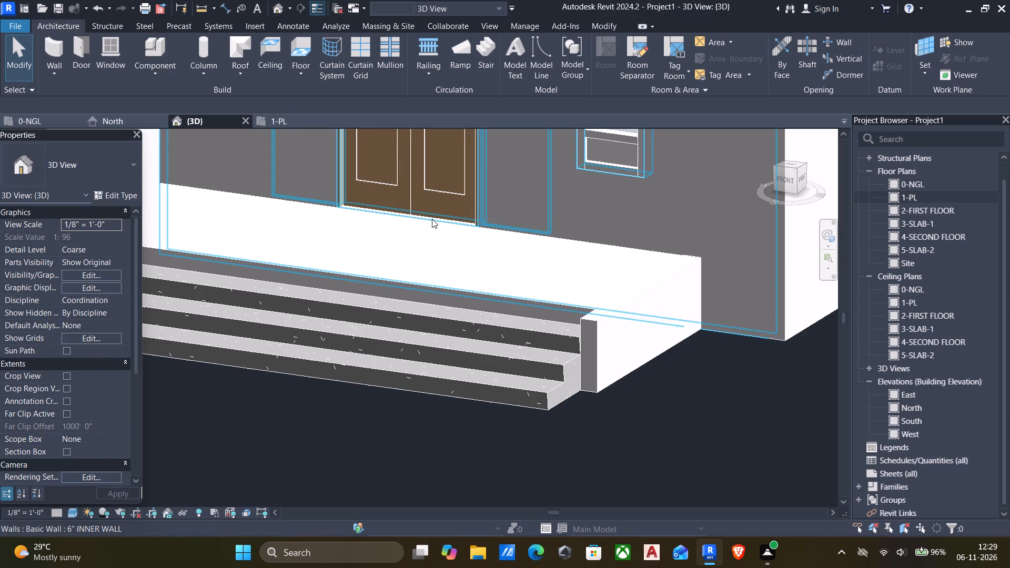
{"action": "middle_click_drag", "start_coordinate": [432, 237], "coordinate": [404, 298], "text": "shift"}
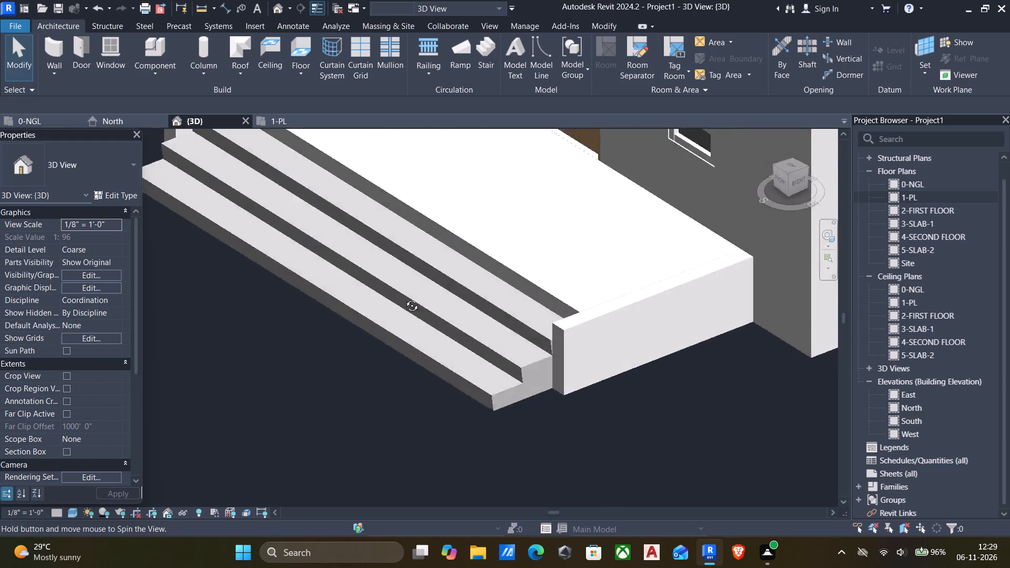
{"action": "middle_click_drag", "start_coordinate": [404, 298], "coordinate": [513, 277], "text": "shift"}
{"action": "scroll", "coordinate": [528, 292], "scroll_direction": "down", "scroll_amount": 5}
{"action": "middle_click_drag", "start_coordinate": [531, 300], "coordinate": [344, 280], "text": "shift"}
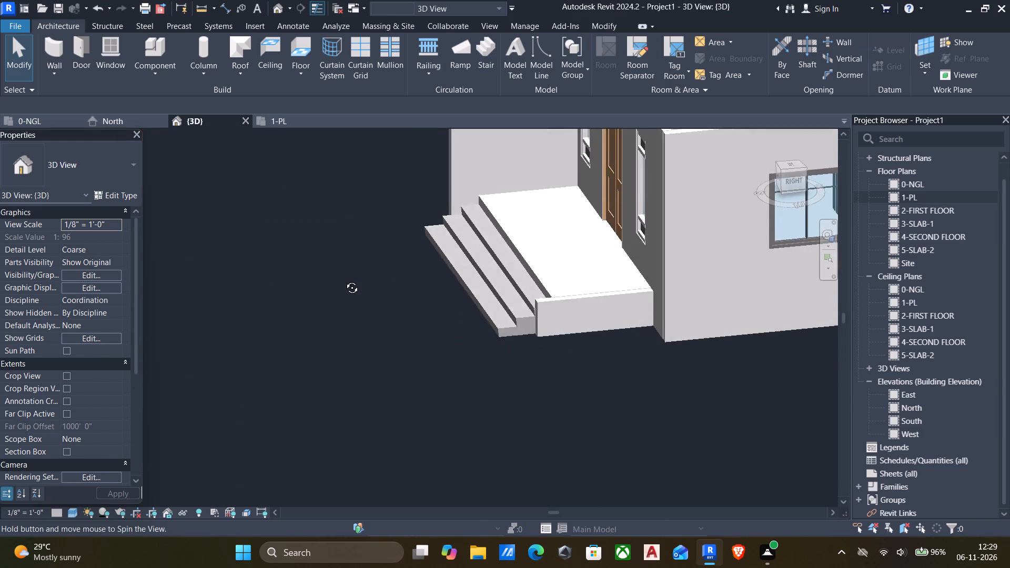
{"action": "middle_click_drag", "start_coordinate": [344, 280], "coordinate": [403, 267], "text": "shift"}
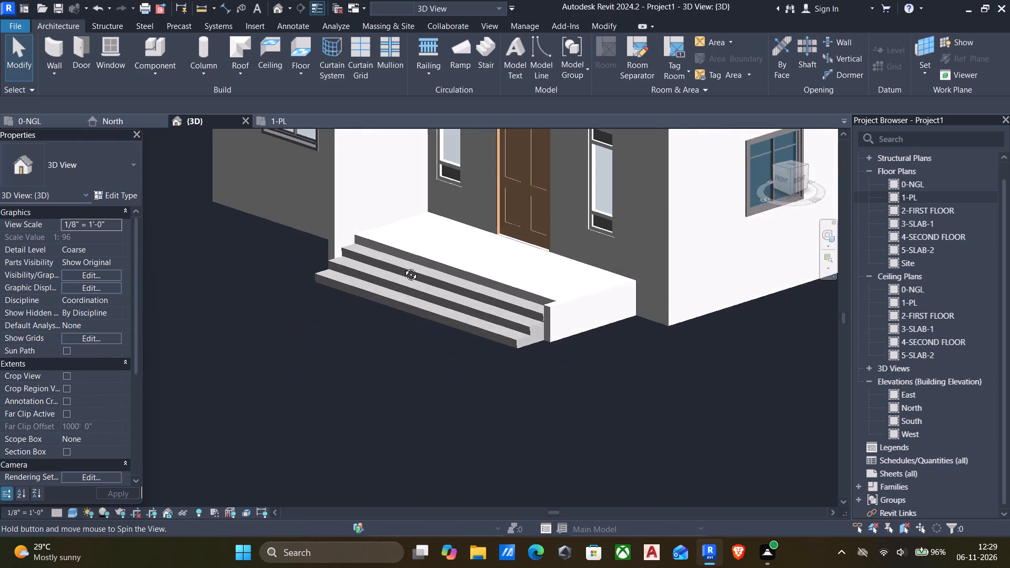
{"action": "middle_click_drag", "start_coordinate": [403, 267], "coordinate": [386, 275], "text": "shift"}
{"action": "scroll", "coordinate": [387, 274], "scroll_direction": "down", "scroll_amount": 3, "text": "shift"}
{"action": "middle_click_drag", "start_coordinate": [396, 279], "coordinate": [385, 267], "text": "shift"}
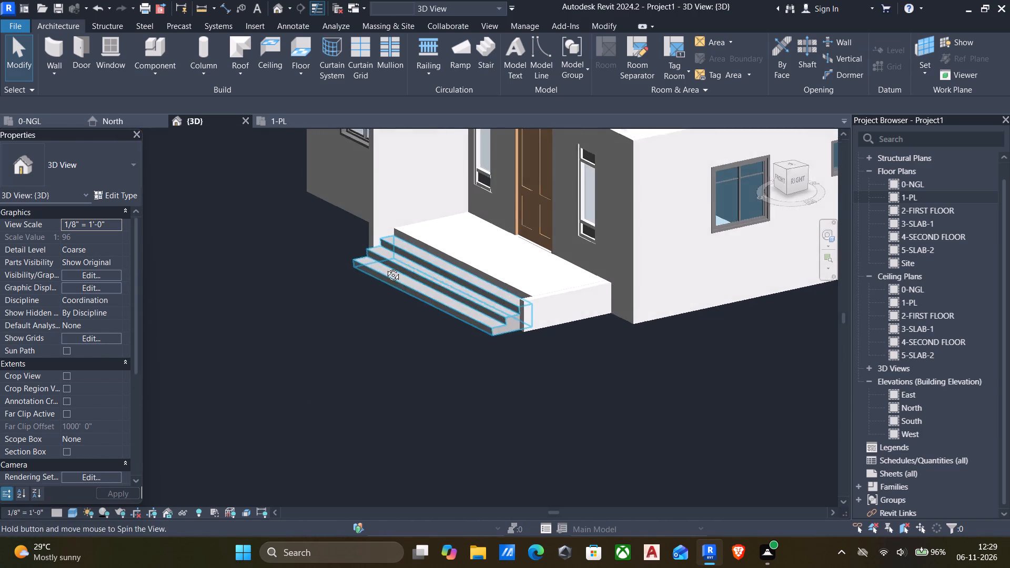
{"action": "middle_click_drag", "start_coordinate": [385, 267], "coordinate": [359, 259], "text": "shift"}
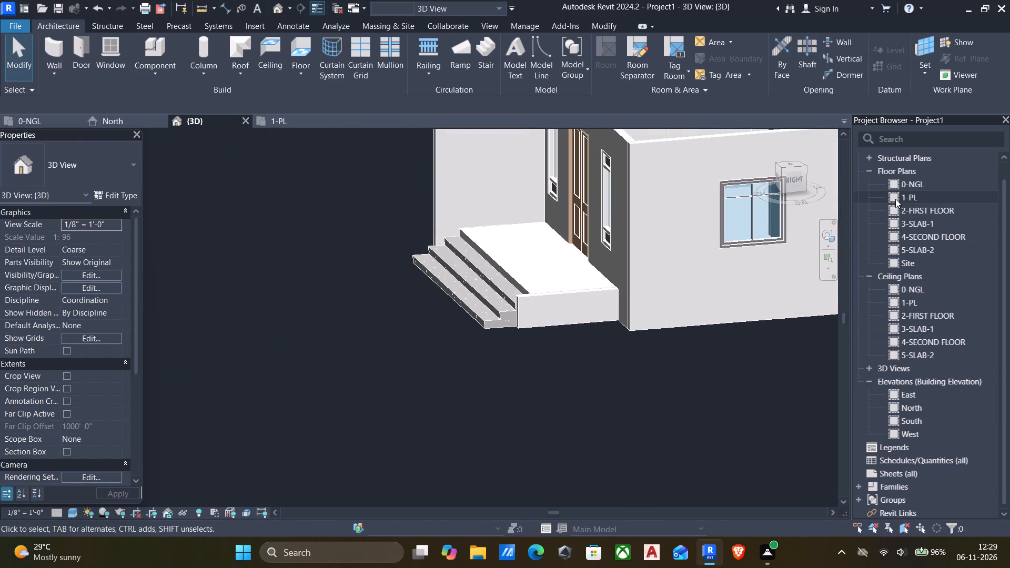
In the 0-NGL plan, copy the four-riser entrance stair into the open area east of the house.
{"action": "double_click", "coordinate": [888, 186]}
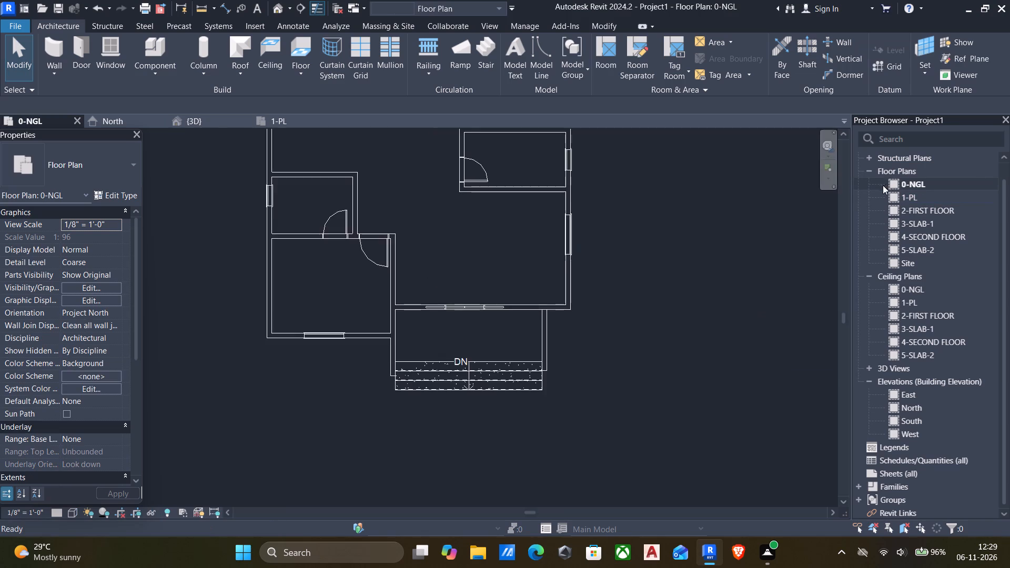
{"action": "scroll", "coordinate": [752, 234], "scroll_direction": "down", "scroll_amount": 5}
{"action": "middle_click_drag", "start_coordinate": [692, 276], "coordinate": [485, 274]}
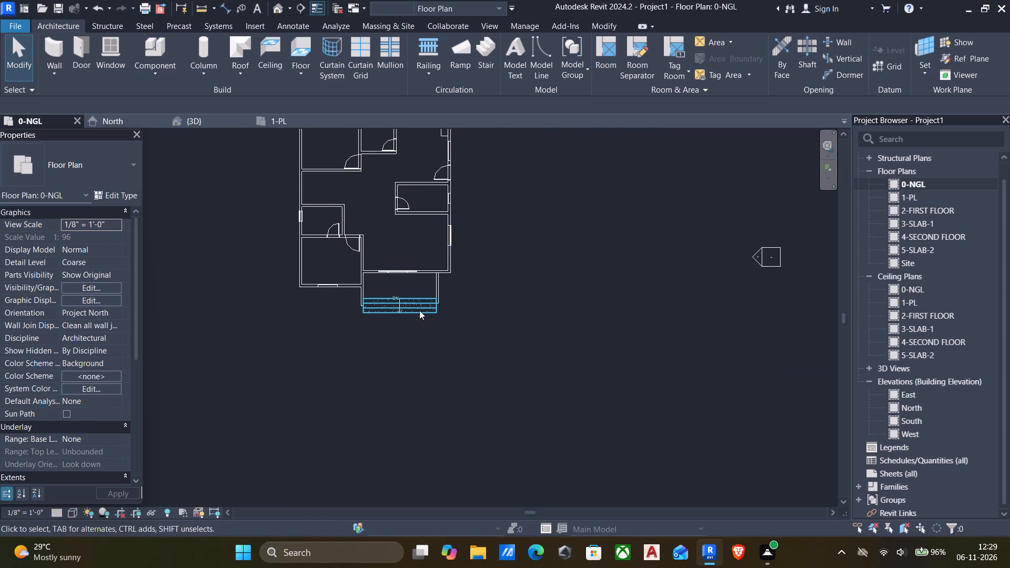
{"action": "left_click", "coordinate": [419, 310]}
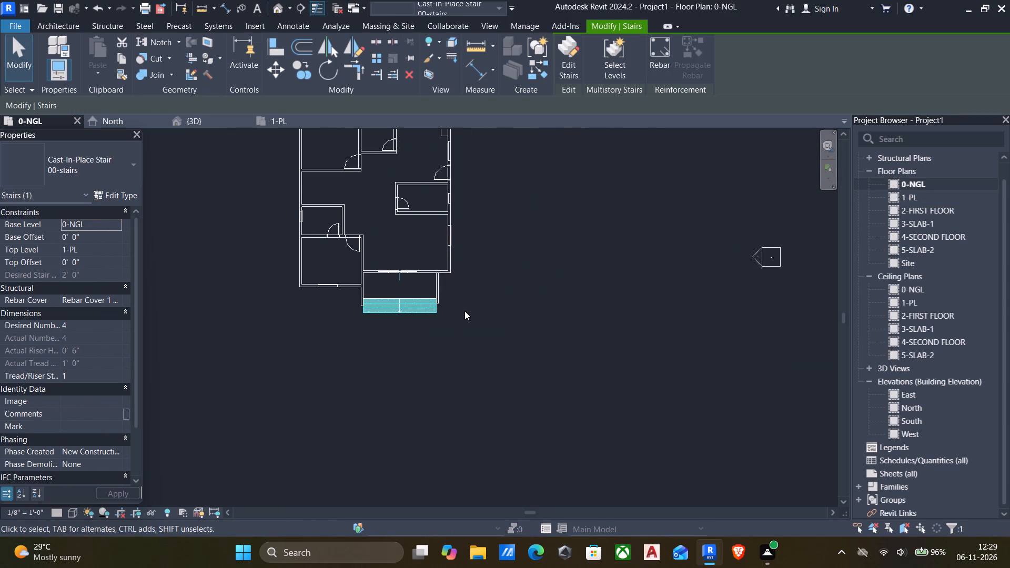
{"action": "key", "text": "c"}
{"action": "key", "text": "o"}
{"action": "left_click", "coordinate": [359, 295]}
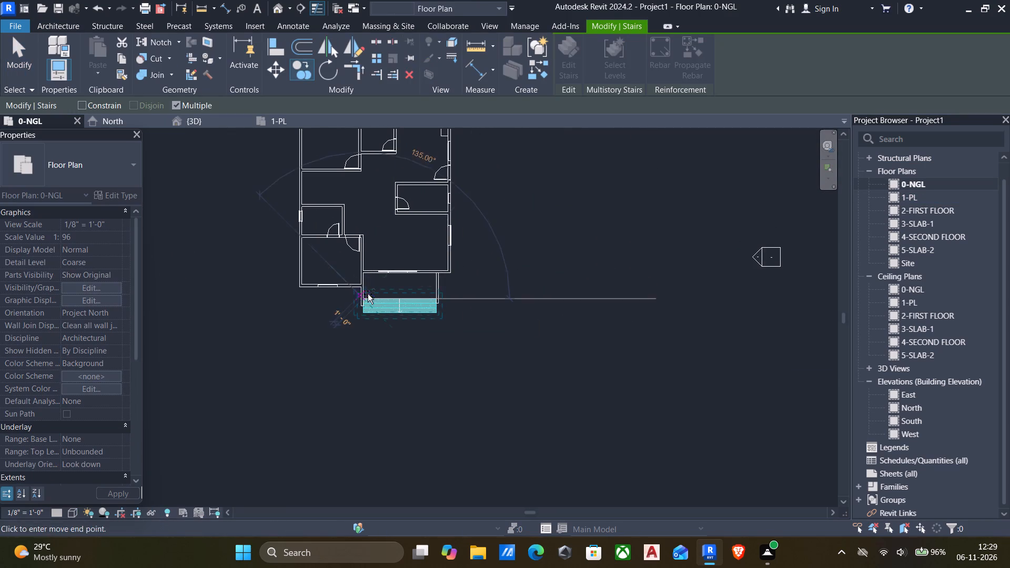
{"action": "left_click", "coordinate": [530, 287]}
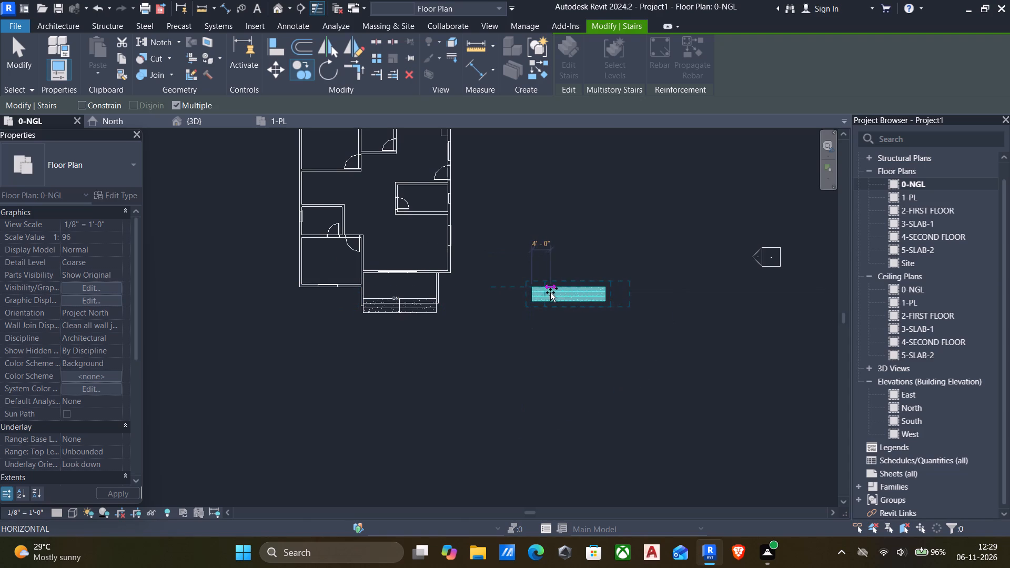
{"action": "key", "text": "Escape"}
{"action": "key", "text": "Escape"}
Place the stair copy east of the house and rotate it 90° counterclockwise so it ascends toward the house.
{"action": "left_click", "coordinate": [550, 296]}
{"action": "key", "text": "r"}
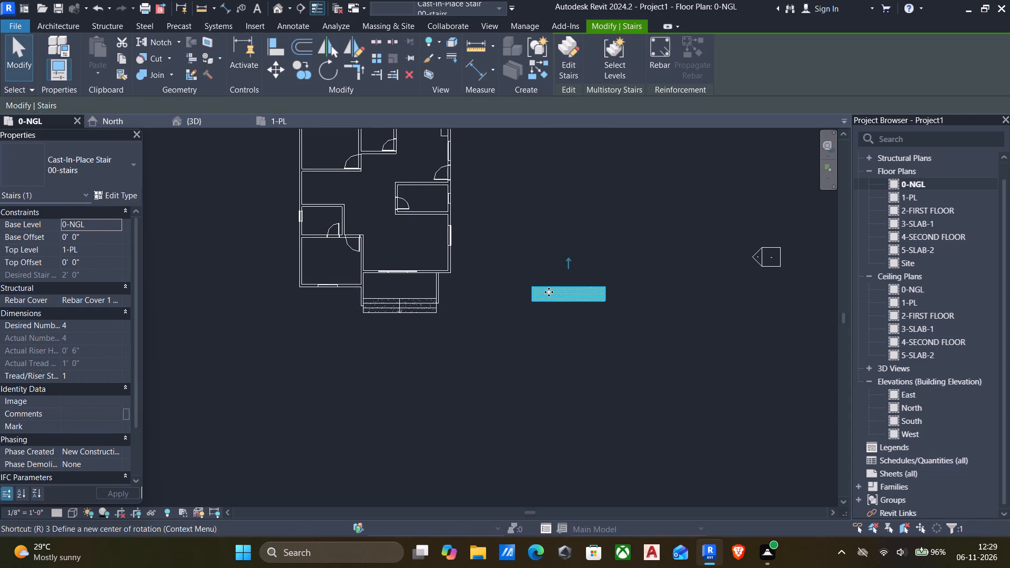
{"action": "key", "text": "o"}
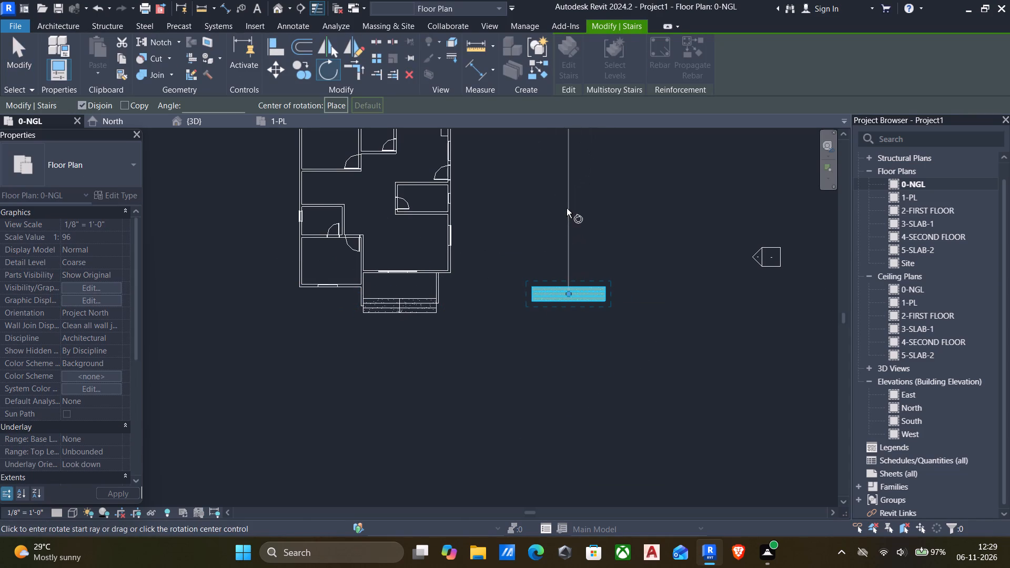
{"action": "left_click", "coordinate": [567, 207]}
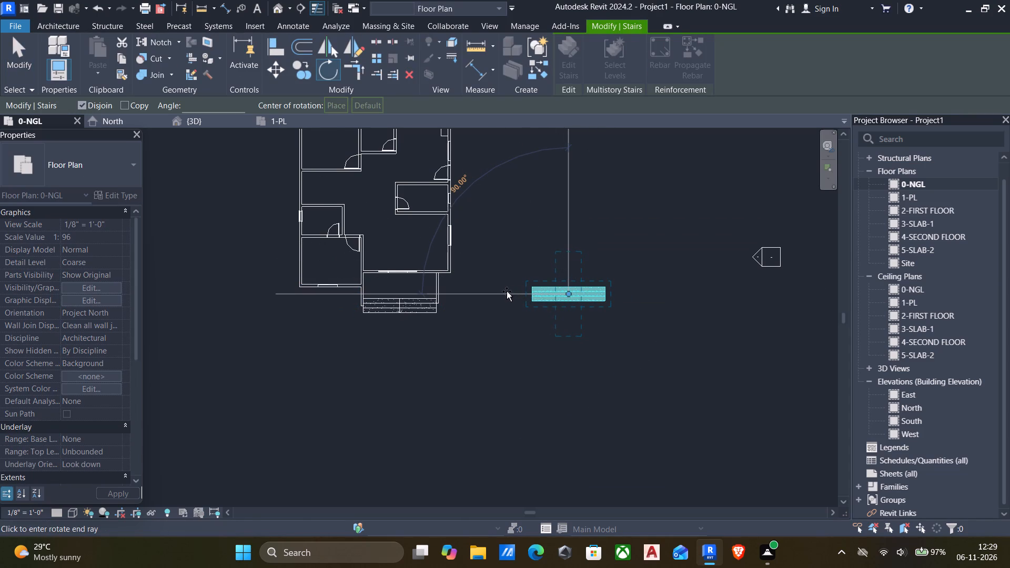
{"action": "left_click", "coordinate": [499, 291]}
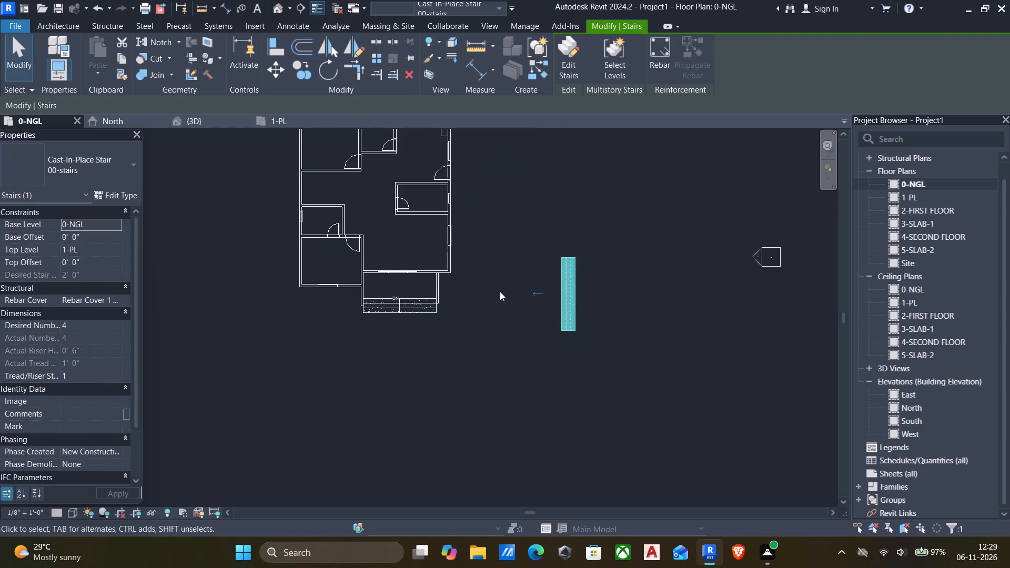
{"action": "scroll", "coordinate": [502, 291], "scroll_direction": "down", "scroll_amount": 4}
{"action": "key", "text": "Escape"}
Move the rotated stair beside the house's east wall, in front of the exterior side door.
{"action": "left_click_drag", "start_coordinate": [511, 247], "coordinate": [554, 352]}
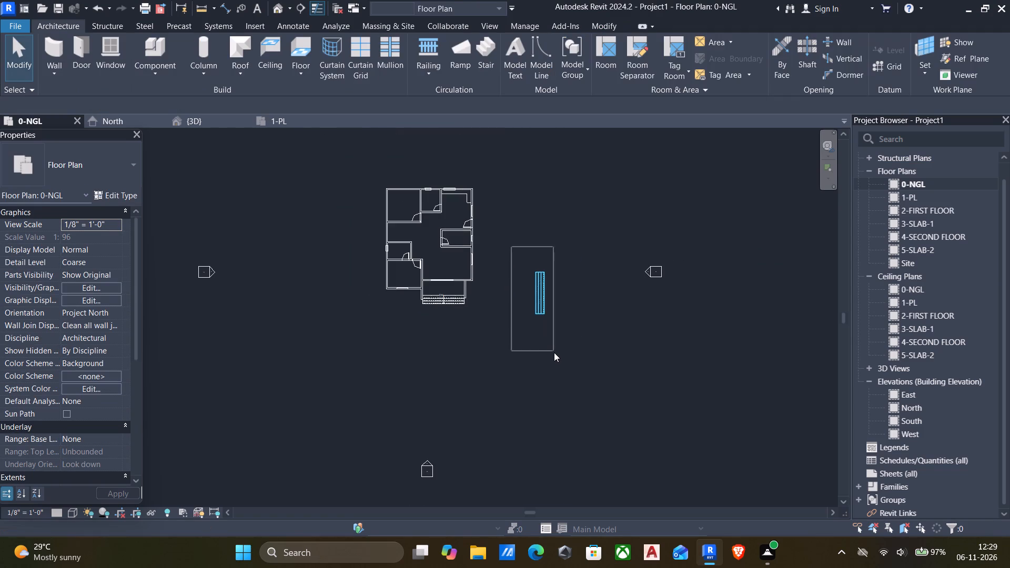
{"action": "left_click_drag", "start_coordinate": [554, 352], "coordinate": [554, 353]}
{"action": "type", "text": "mv"}
{"action": "scroll", "coordinate": [544, 344], "scroll_direction": "up", "scroll_amount": 4}
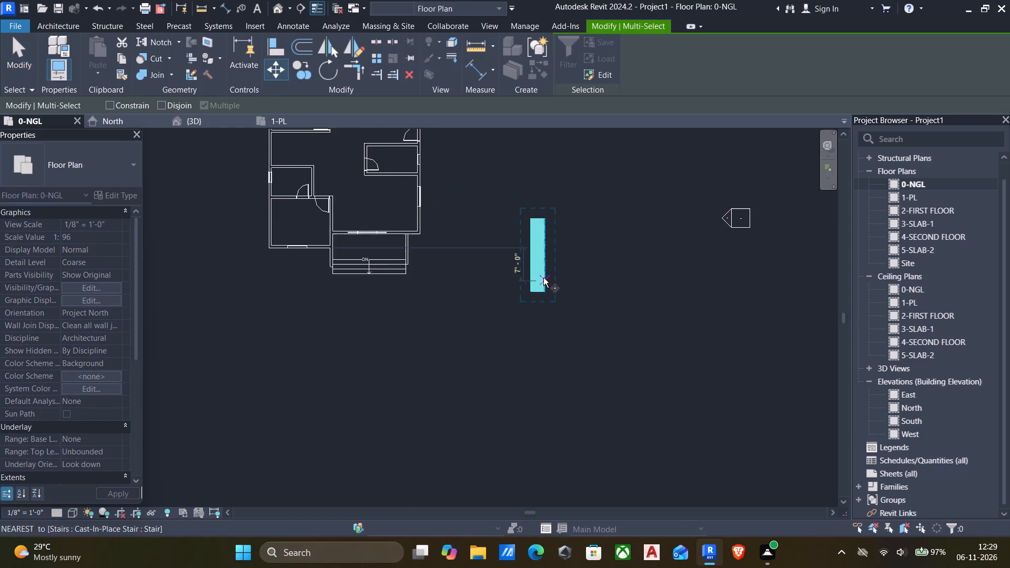
{"action": "scroll", "coordinate": [539, 277], "scroll_direction": "up", "scroll_amount": 1}
{"action": "scroll", "coordinate": [526, 384], "scroll_direction": "down", "scroll_amount": 6}
{"action": "middle_click_drag", "start_coordinate": [517, 374], "coordinate": [535, 414]}
{"action": "scroll", "coordinate": [538, 327], "scroll_direction": "up", "scroll_amount": 6}
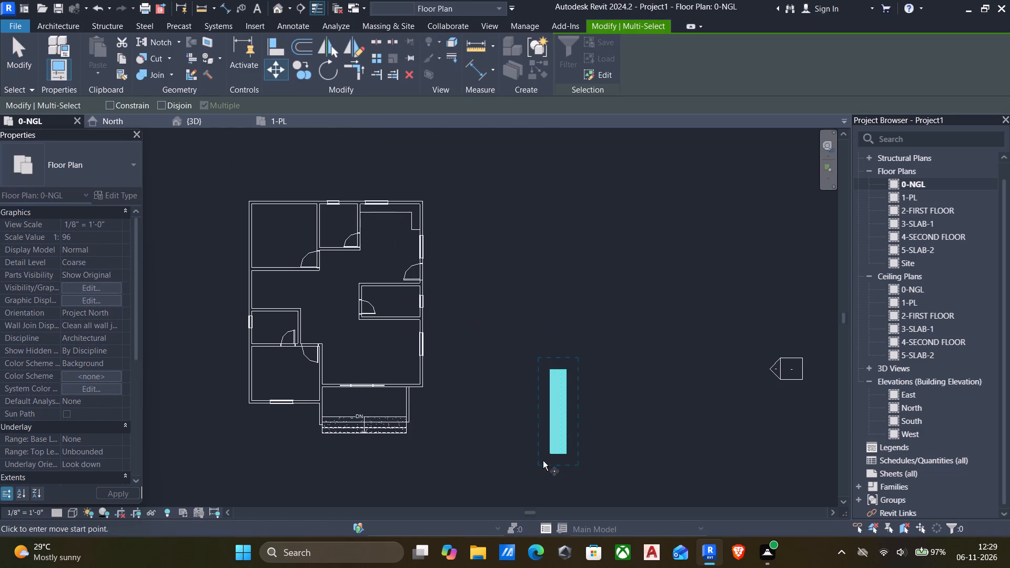
{"action": "left_click", "coordinate": [550, 451]}
{"action": "scroll", "coordinate": [451, 296], "scroll_direction": "up", "scroll_amount": 5}
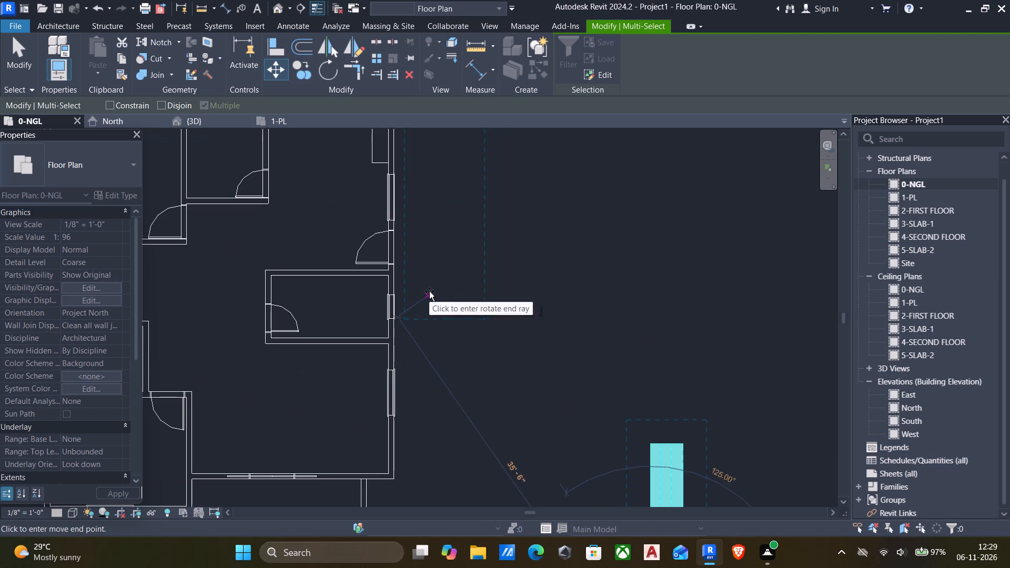
{"action": "left_click", "coordinate": [423, 286]}
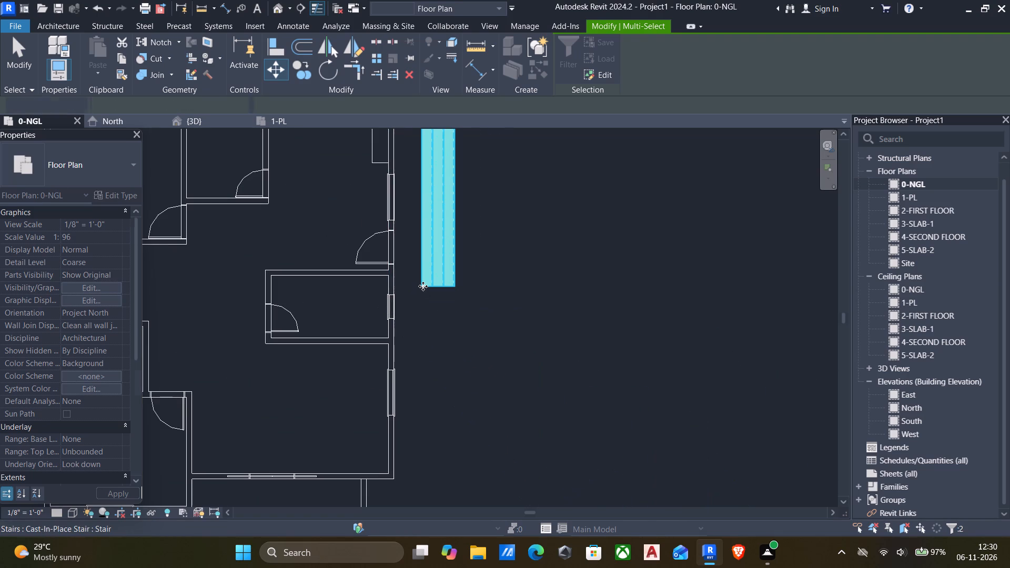
{"action": "key", "text": "Escape"}
Nudge the stair west in small increments until it sits just off the east wall.
{"action": "left_click", "coordinate": [423, 271]}
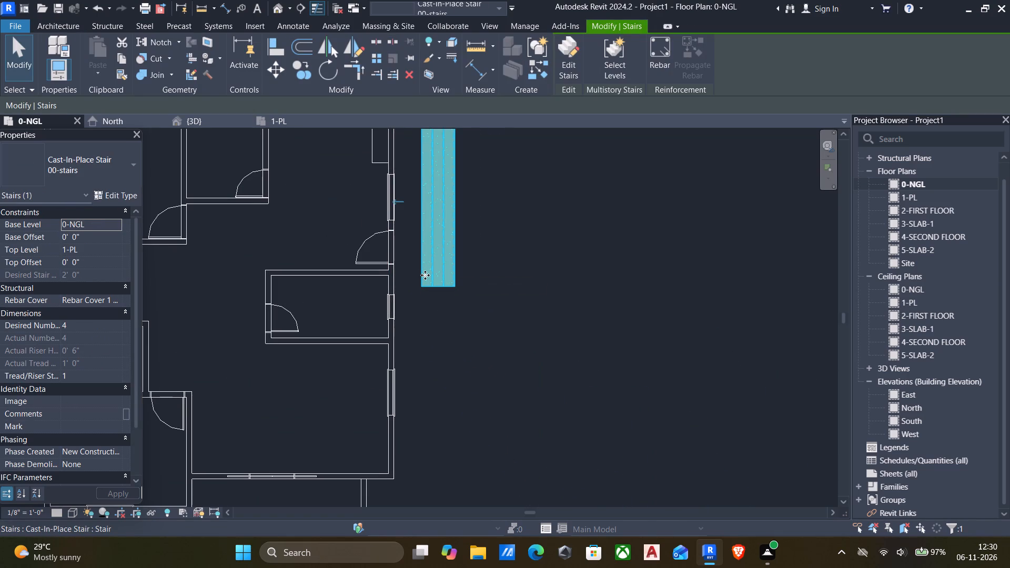
{"action": "key", "text": "Left"}
{"action": "key", "text": "Left"}
{"action": "key", "text": "Left"}
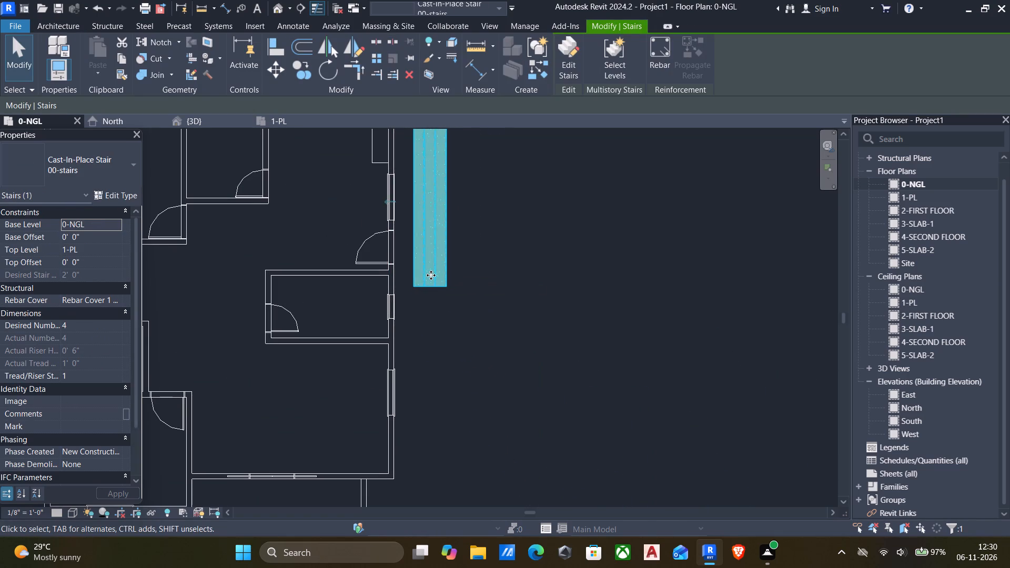
{"action": "key", "text": "Left"}
{"action": "key", "text": "Left"}
{"action": "key", "text": "Left"}
{"action": "key", "text": "Left"}
{"action": "key", "text": "Left"}
{"action": "key", "text": "Left"}
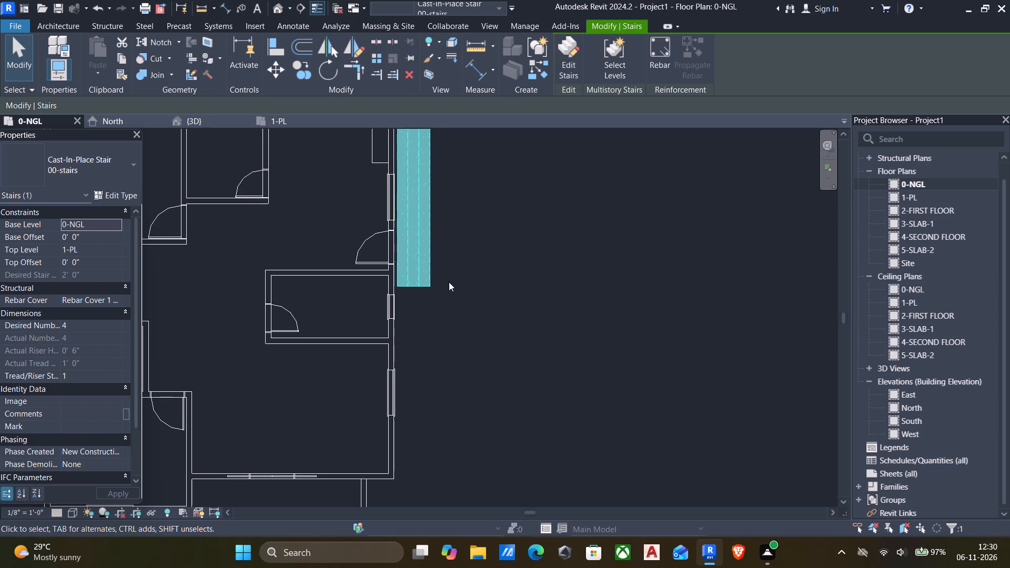
{"action": "scroll", "coordinate": [437, 303], "scroll_direction": "up", "scroll_amount": 5}
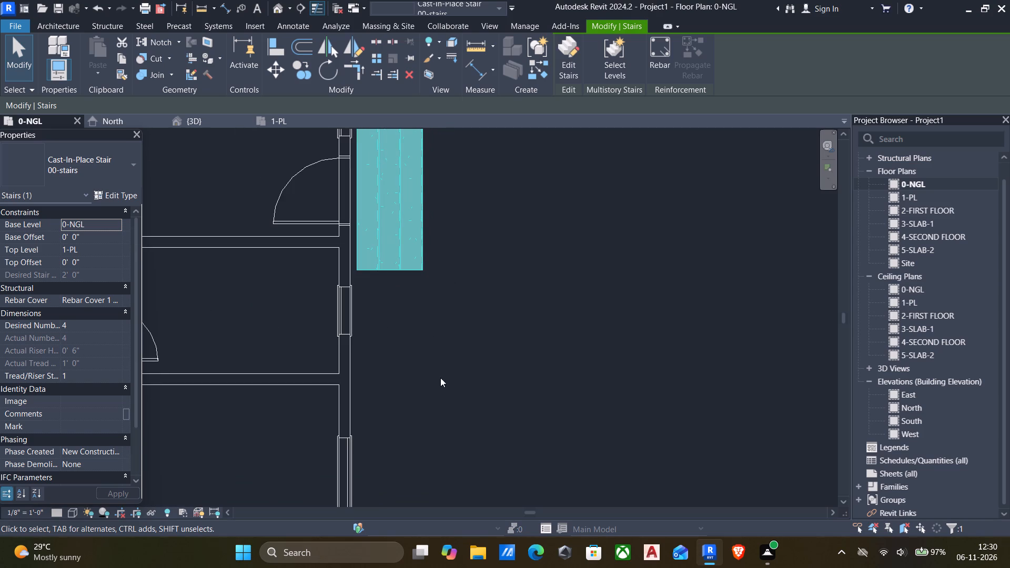
{"action": "scroll", "coordinate": [381, 407], "scroll_direction": "down", "scroll_amount": 3}
{"action": "middle_click_drag", "start_coordinate": [388, 389], "coordinate": [419, 418]}
{"action": "scroll", "coordinate": [376, 308], "scroll_direction": "up", "scroll_amount": 5}
{"action": "key", "text": "Left"}
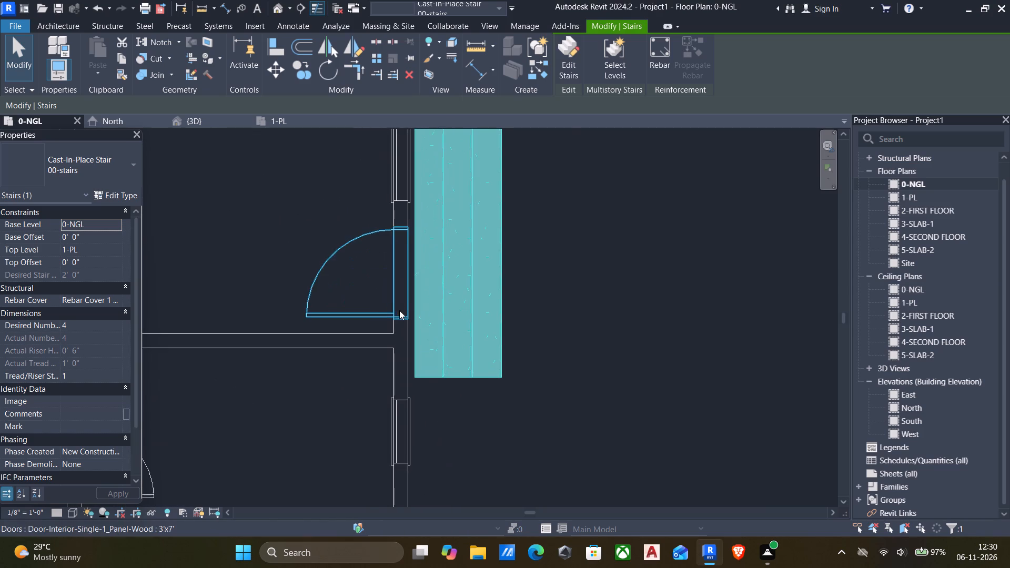
Align the stair's inner edge with the outer face of the east wall.
{"action": "scroll", "coordinate": [410, 330], "scroll_direction": "up", "scroll_amount": 5}
{"action": "left_click", "coordinate": [704, 413]}
{"action": "key", "text": "a"}
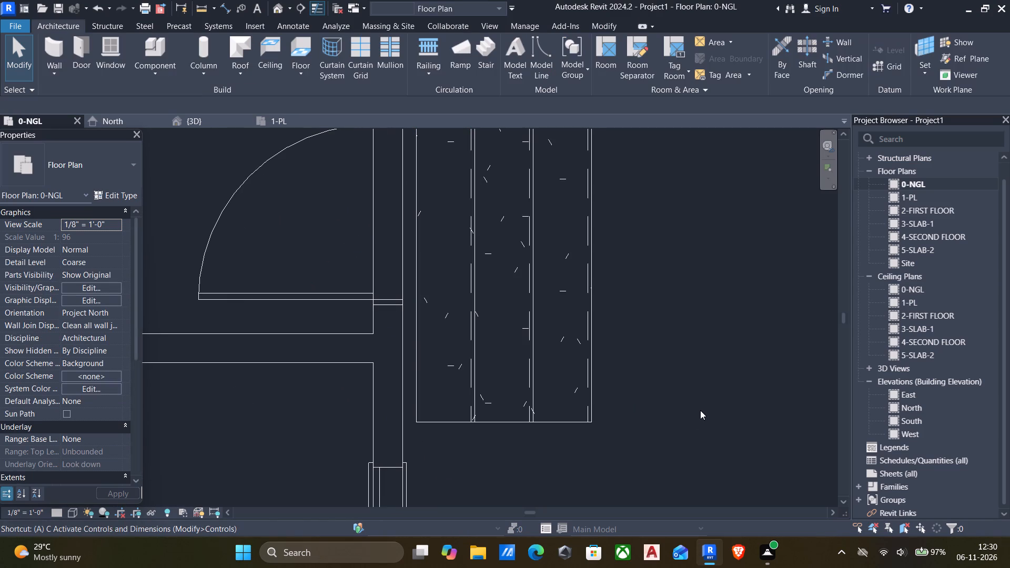
{"action": "key", "text": "l"}
{"action": "left_click", "coordinate": [398, 373]}
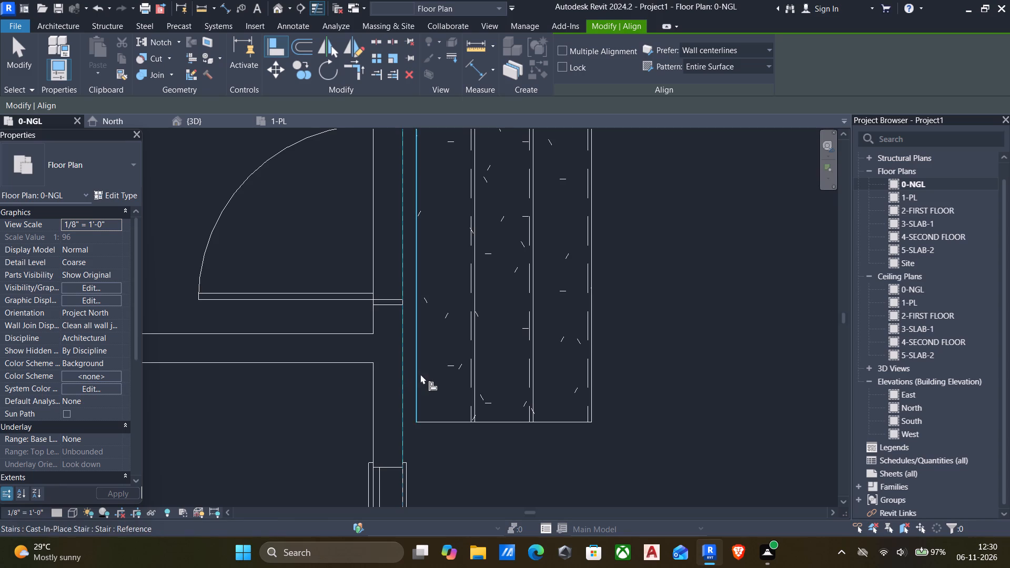
{"action": "left_click", "coordinate": [420, 374]}
{"action": "scroll", "coordinate": [469, 379], "scroll_direction": "down", "scroll_amount": 10}
{"action": "key", "text": "Escape"}
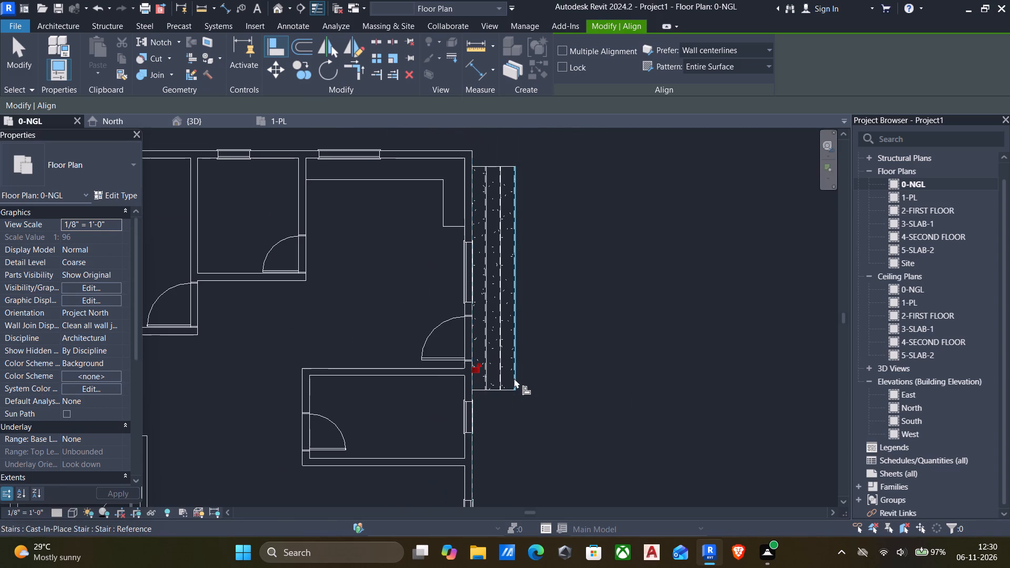
{"action": "key", "text": "Escape"}
Edit the side stair's run sketch and nudge its south boundary north to just below the door opening.
{"action": "left_click", "coordinate": [494, 389]}
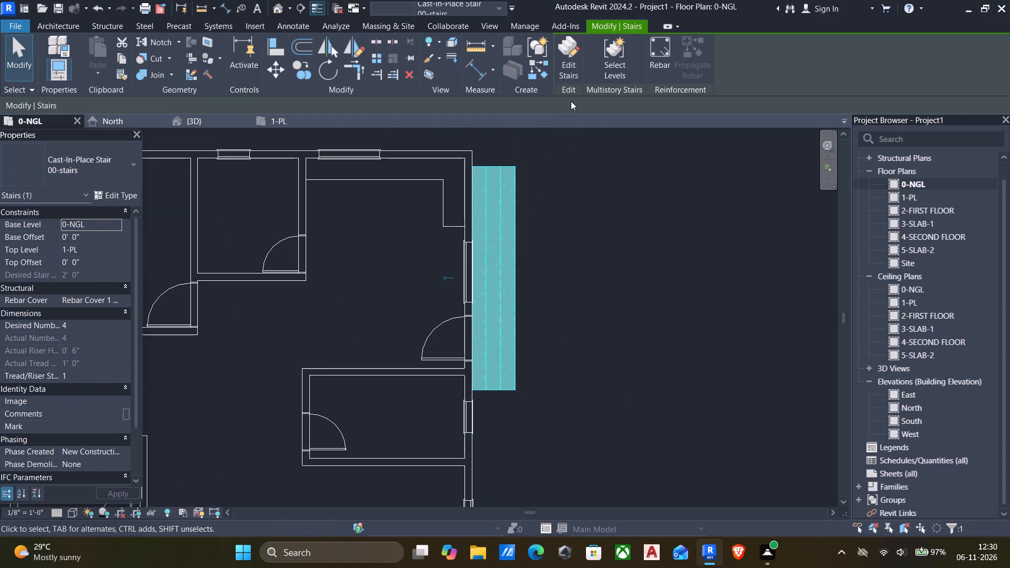
{"action": "left_click", "coordinate": [567, 64]}
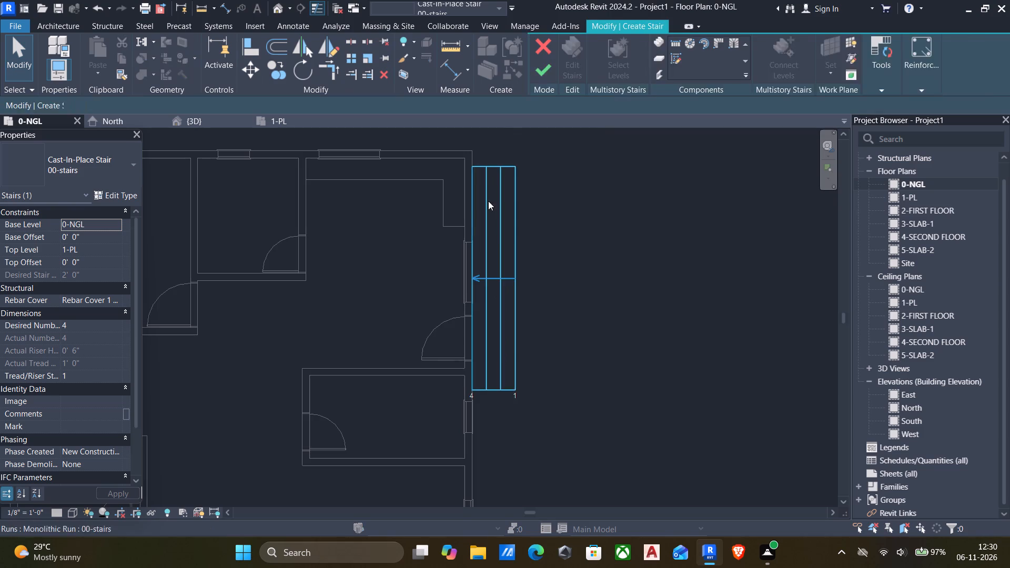
{"action": "left_click", "coordinate": [511, 223]}
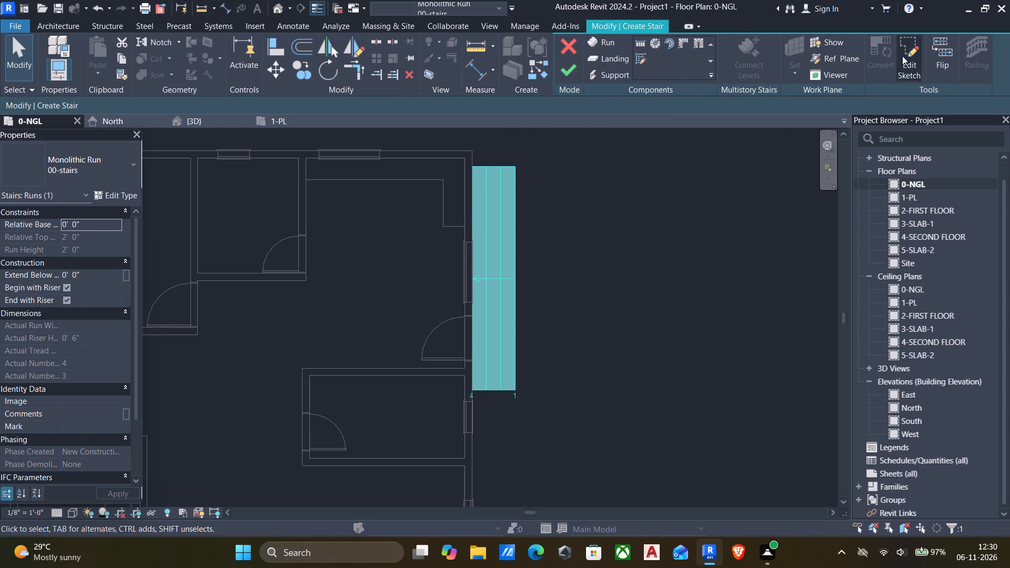
{"action": "left_click", "coordinate": [902, 56]}
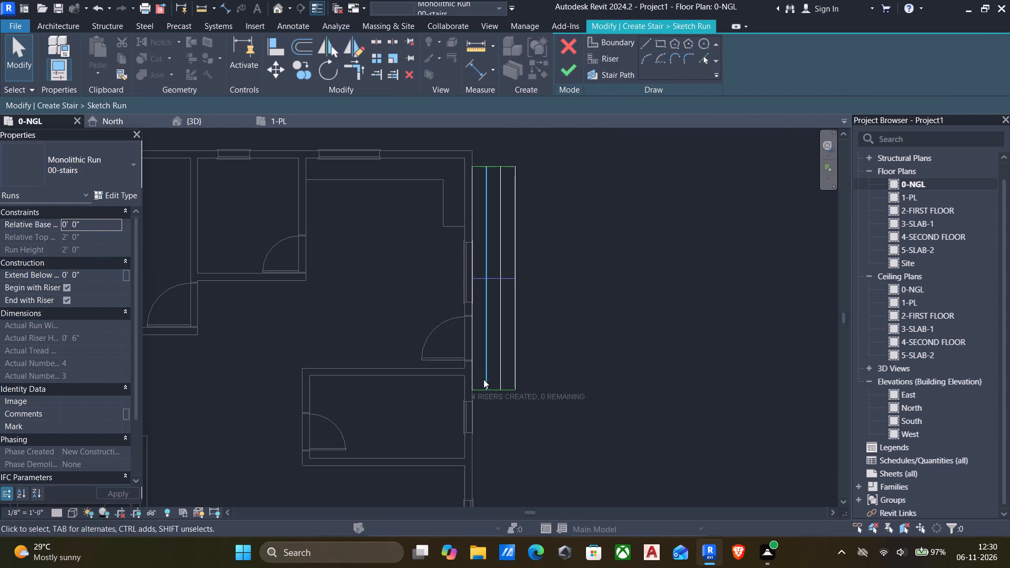
{"action": "scroll", "coordinate": [479, 393], "scroll_direction": "up", "scroll_amount": 2}
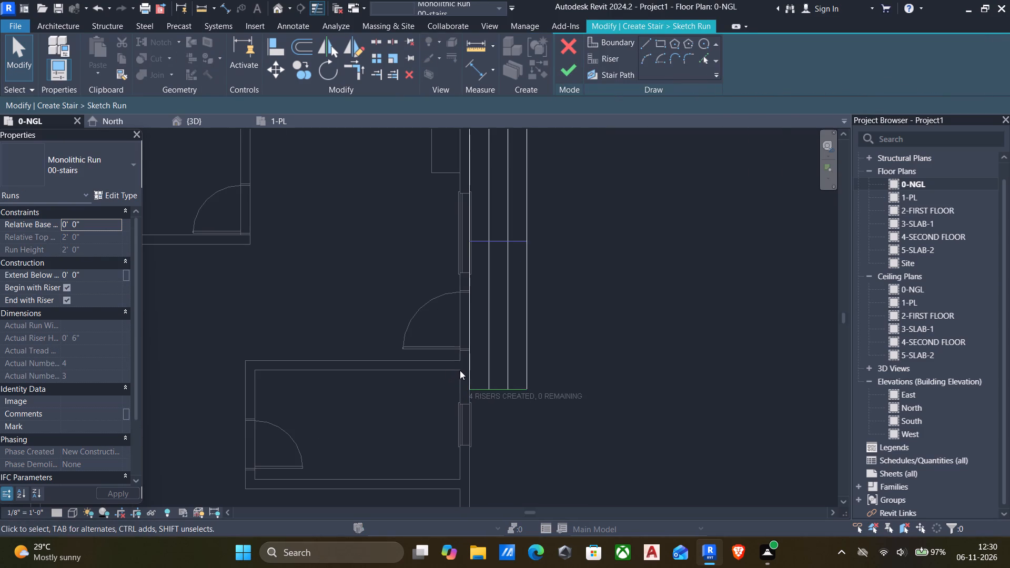
{"action": "left_click", "coordinate": [505, 388]}
{"action": "left_click", "coordinate": [551, 411]}
{"action": "left_click", "coordinate": [499, 390]}
{"action": "key", "text": "Up"}
{"action": "key", "text": "Up"}
{"action": "key", "text": "Up"}
{"action": "key", "text": "Up"}
{"action": "key", "text": "Up"}
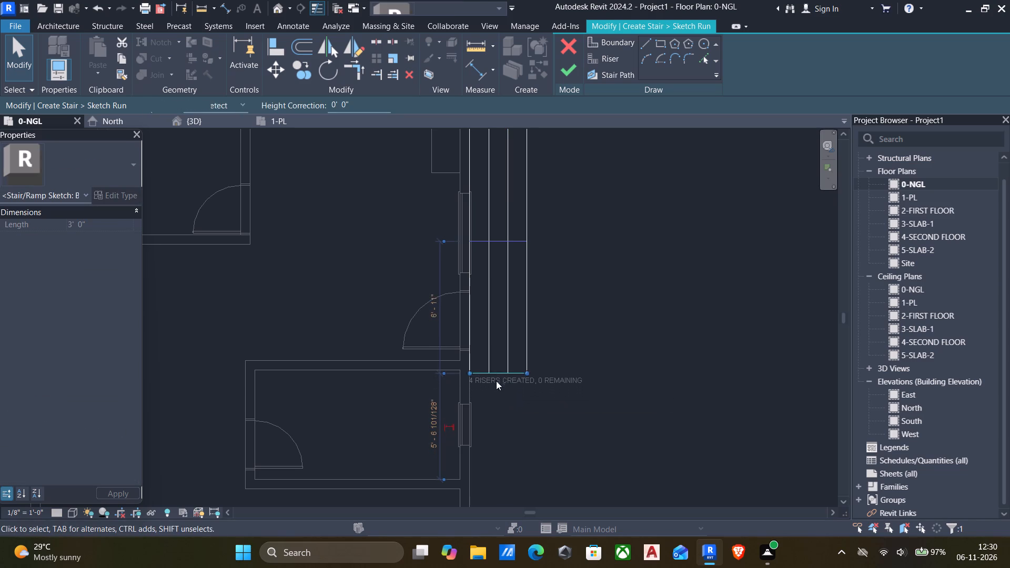
{"action": "key", "text": "Up"}
{"action": "key", "text": "Up"}
{"action": "key", "text": "Up"}
{"action": "key", "text": "Up"}
{"action": "left_click", "coordinate": [598, 392]}
Nudge the run's stair path line south until it lines up with the middle of the side door.
{"action": "scroll", "coordinate": [555, 327], "scroll_direction": "down", "scroll_amount": 5}
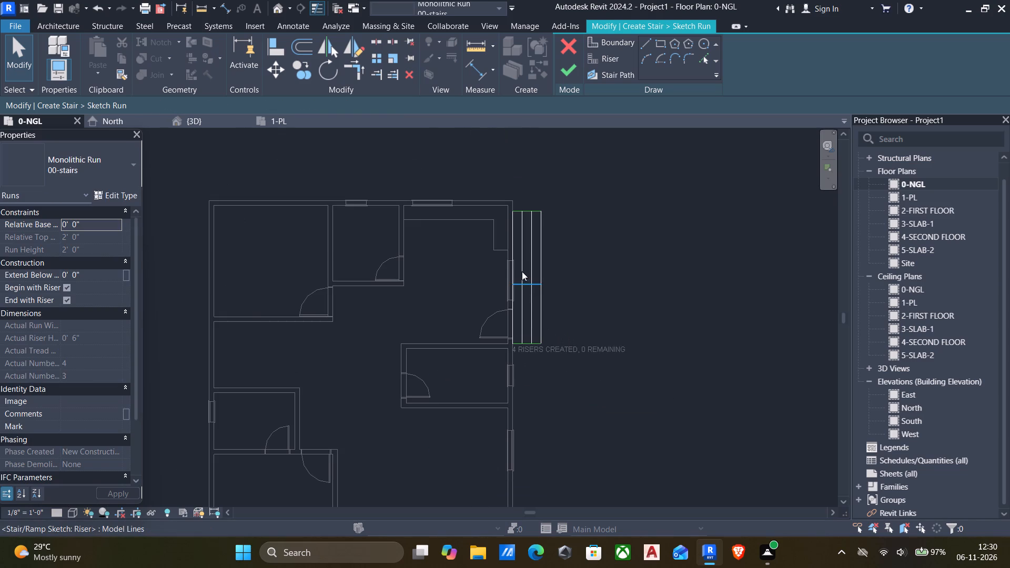
{"action": "left_click", "coordinate": [532, 285]}
{"action": "key", "text": "Down"}
{"action": "key", "text": "Down"}
{"action": "key", "text": "Down"}
{"action": "key", "text": "Down"}
{"action": "key", "text": "Down"}
{"action": "key", "text": "Down"}
{"action": "key", "text": "Down"}
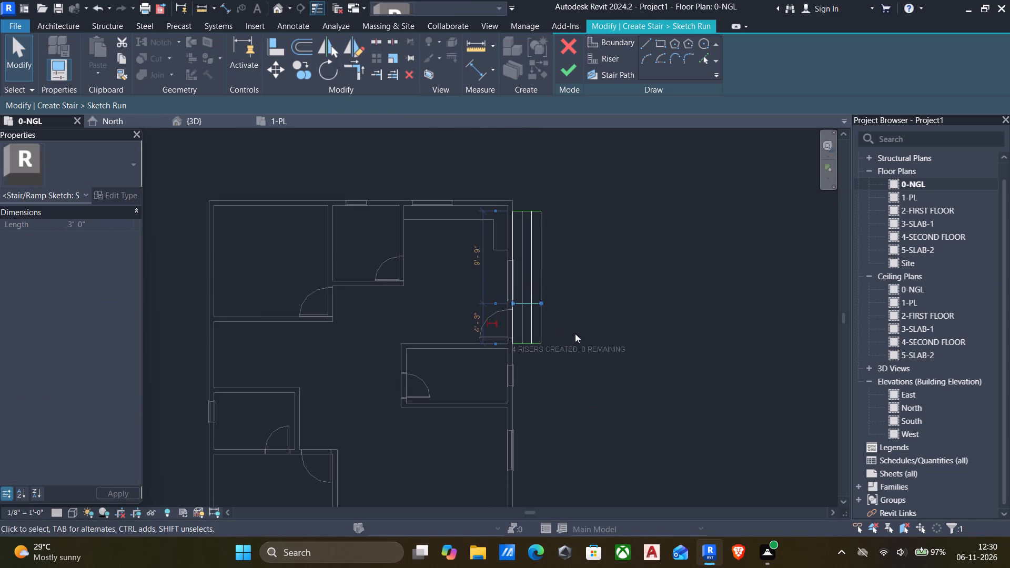
{"action": "key", "text": "Down"}
{"action": "key", "text": "Down"}
{"action": "key", "text": "Down"}
{"action": "key", "text": "Down"}
{"action": "key", "text": "Down"}
{"action": "left_click_drag", "start_coordinate": [565, 341], "coordinate": [565, 349]}
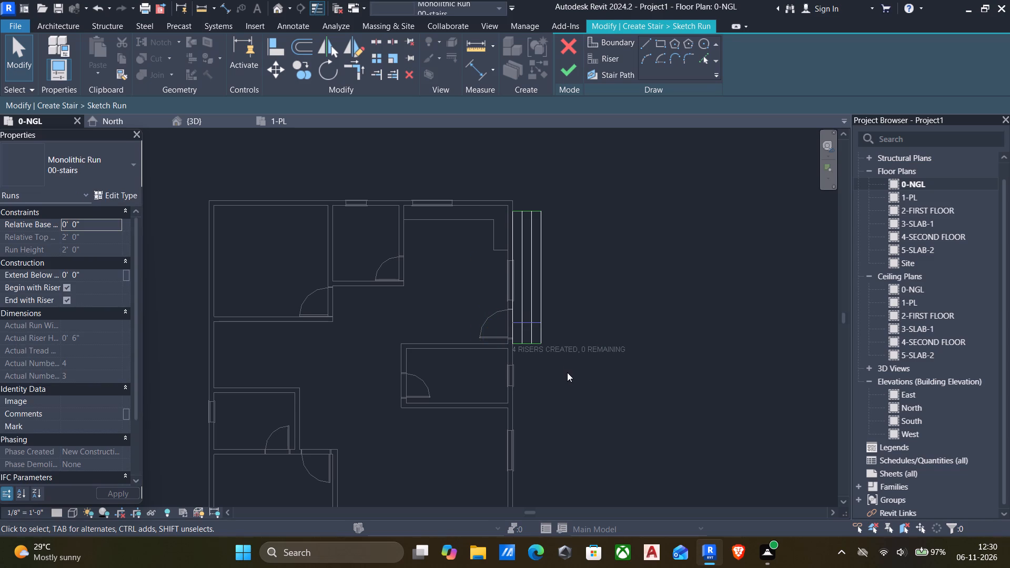
Nudge the run's north boundary south to just beyond the door's north jamb, and finish the sketch and stair edit.
{"action": "left_click", "coordinate": [528, 212]}
{"action": "key", "text": "Down"}
{"action": "key", "text": "Down"}
{"action": "key", "text": "Down"}
{"action": "key", "text": "Down"}
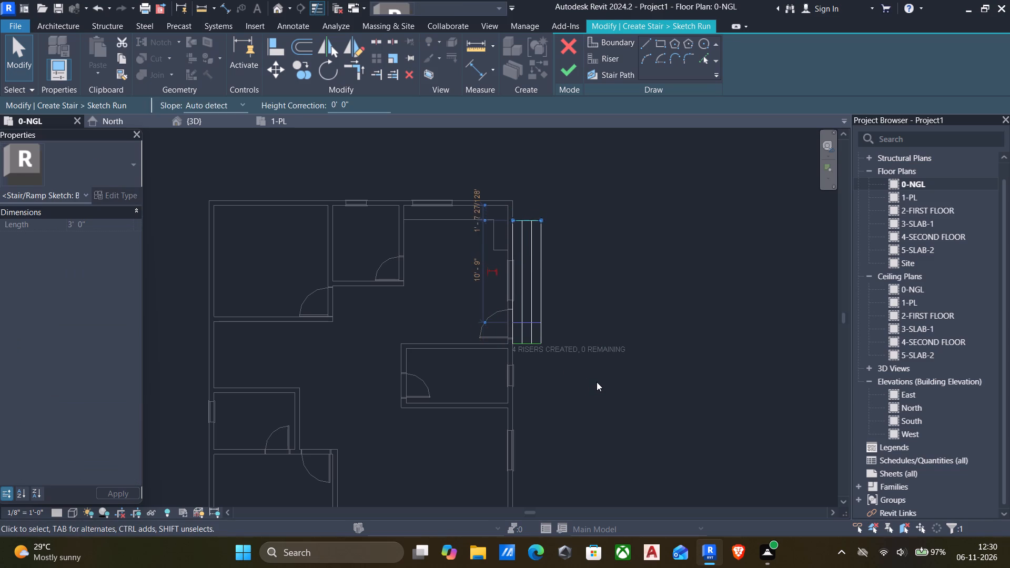
{"action": "key", "text": "Down"}
{"action": "key", "text": "Down"}
{"action": "key", "text": "Down"}
{"action": "key", "text": "Down"}
{"action": "key", "text": "Down"}
{"action": "key", "text": "Down"}
{"action": "key", "text": "Down"}
{"action": "key", "text": "Down"}
{"action": "key", "text": "Down"}
{"action": "key", "text": "Down"}
{"action": "key", "text": "Down"}
{"action": "key", "text": "Down"}
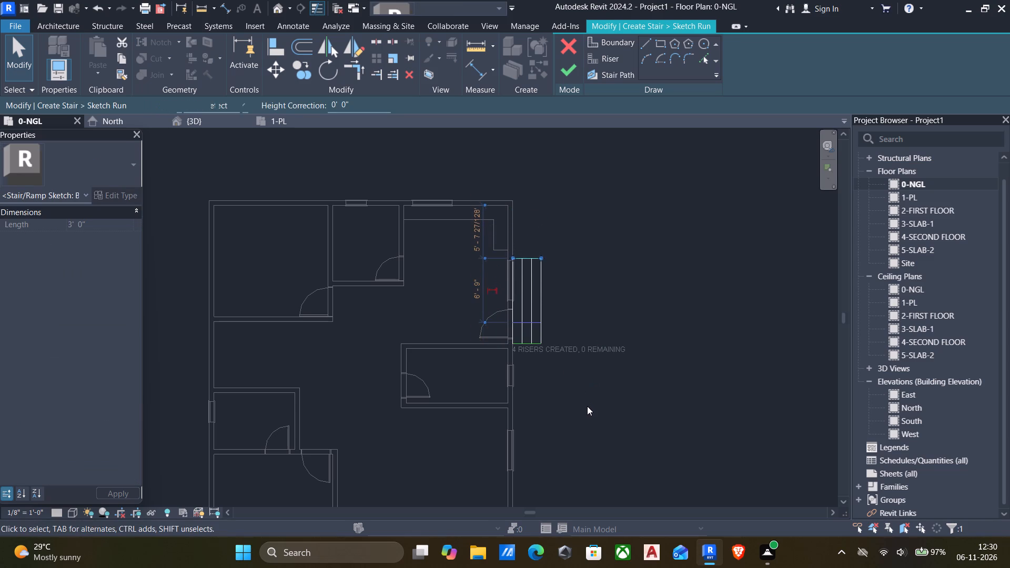
{"action": "key", "text": "Down"}
{"action": "key", "text": "Down"}
{"action": "key", "text": "Down"}
{"action": "key", "text": "Down"}
{"action": "key", "text": "Down"}
{"action": "key", "text": "Down"}
{"action": "key", "text": "Down"}
{"action": "key", "text": "Down"}
{"action": "key", "text": "Down"}
{"action": "key", "text": "Down"}
{"action": "key", "text": "Down"}
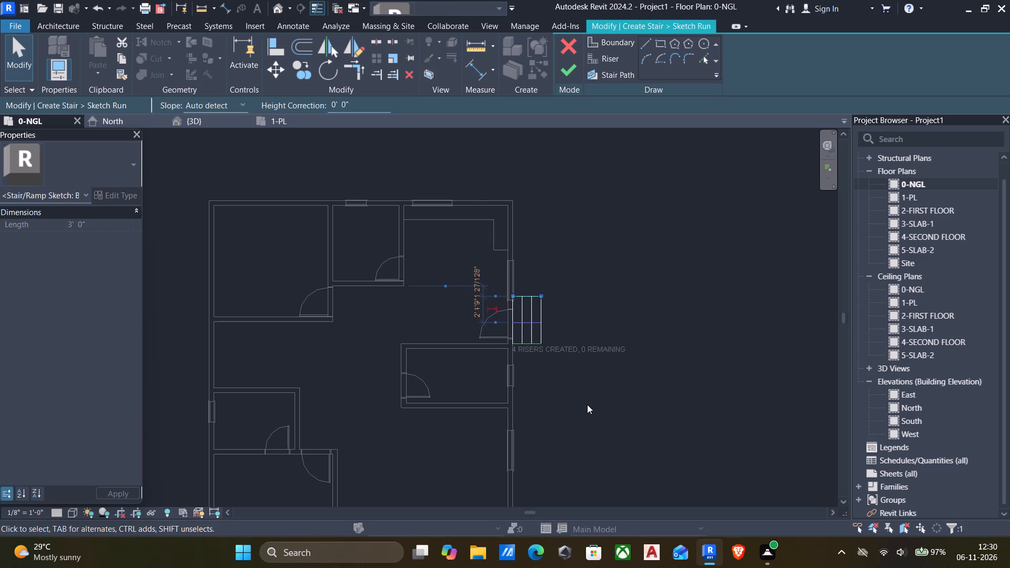
{"action": "key", "text": "Down"}
{"action": "key", "text": "Down"}
{"action": "left_click", "coordinate": [579, 394]}
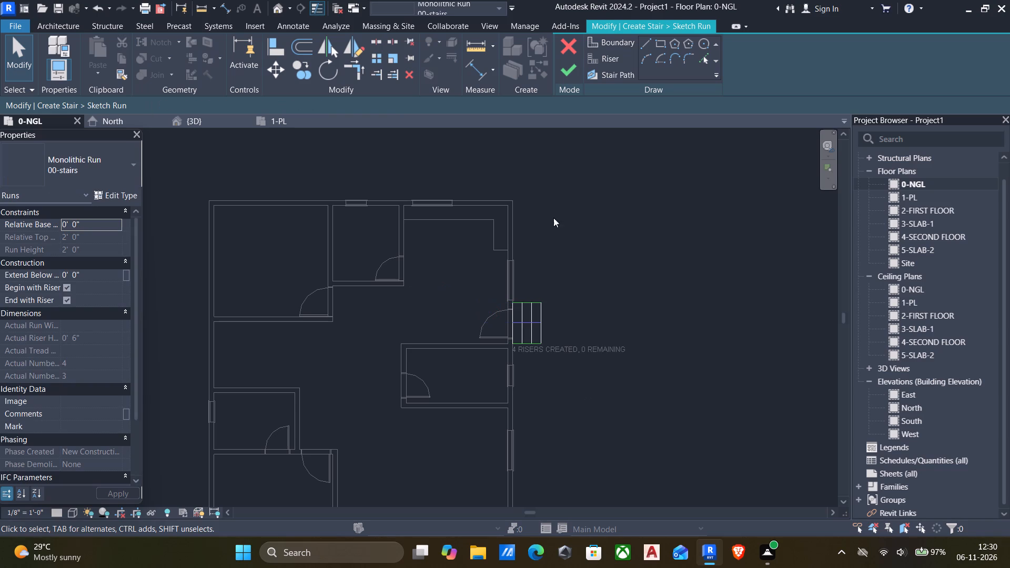
{"action": "left_click_drag", "start_coordinate": [570, 61], "coordinate": [570, 67]}
{"action": "left_click", "coordinate": [565, 79]}
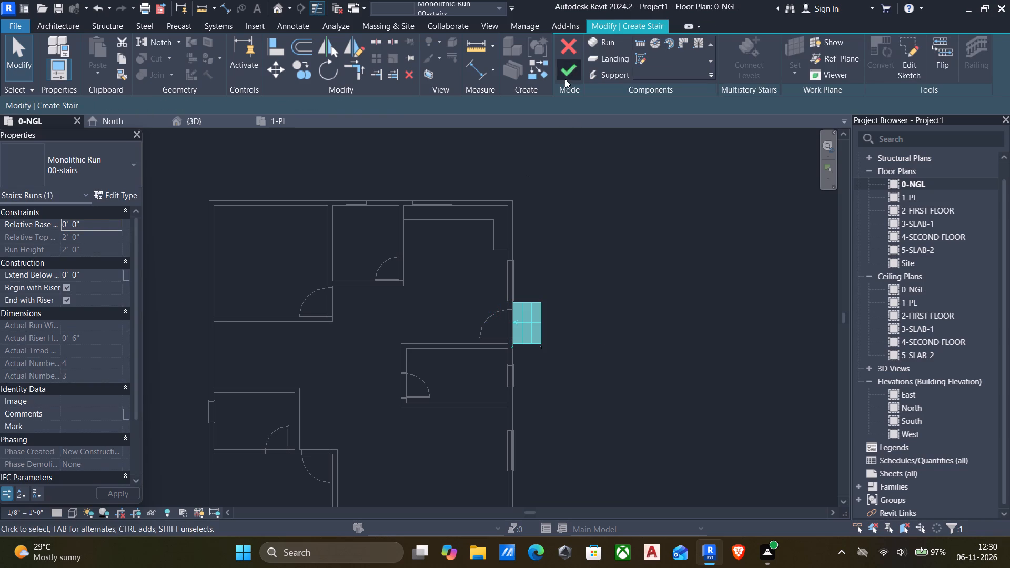
Examine the narrowed side stair against the east door and wall in 3D.
{"action": "left_click", "coordinate": [275, 10]}
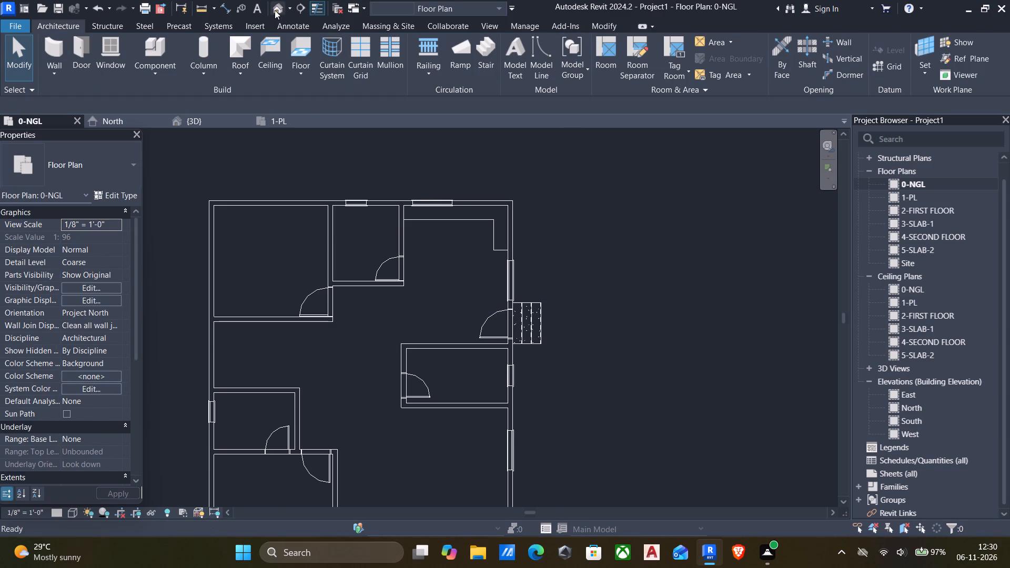
{"action": "scroll", "coordinate": [441, 295], "scroll_direction": "down", "scroll_amount": 10}
{"action": "scroll", "coordinate": [599, 311], "scroll_direction": "up", "scroll_amount": 3}
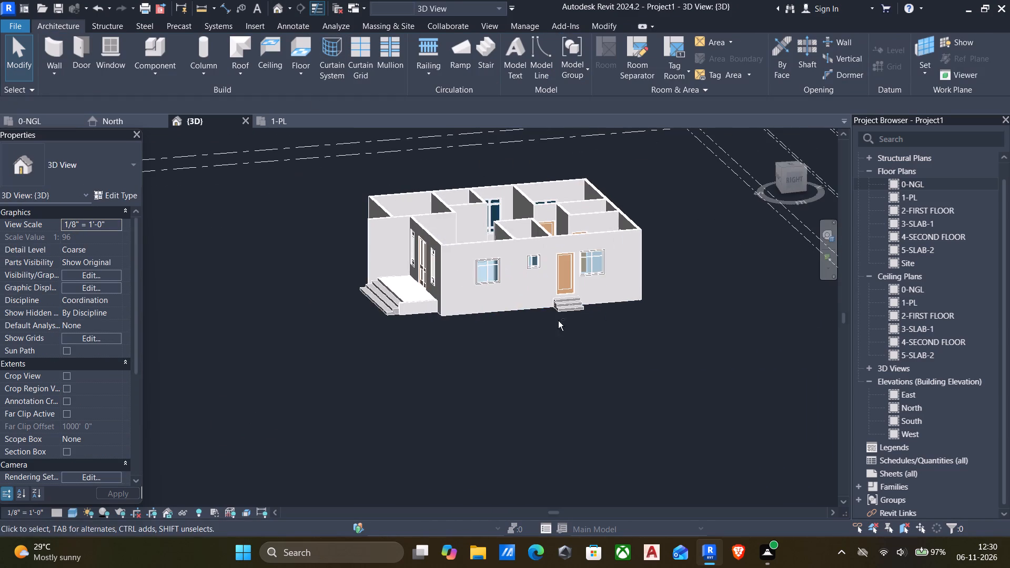
{"action": "middle_click_drag", "start_coordinate": [587, 298], "coordinate": [430, 301], "text": "shift"}
{"action": "scroll", "coordinate": [470, 383], "scroll_direction": "up", "scroll_amount": 6}
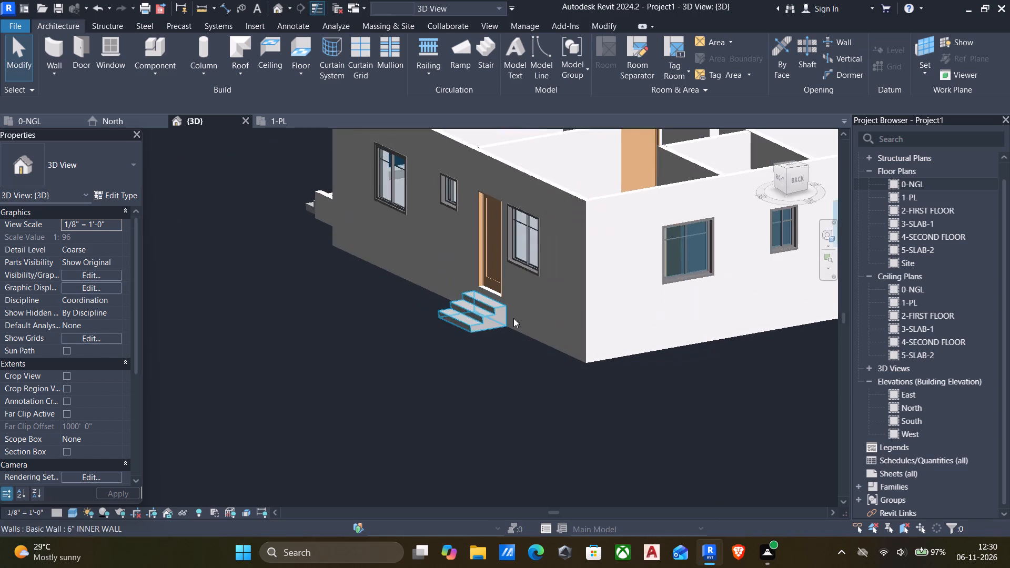
Examine the side stair below the east door in 3D from several angles and up close.
{"action": "scroll", "coordinate": [526, 306], "scroll_direction": "up", "scroll_amount": 5}
{"action": "scroll", "coordinate": [473, 291], "scroll_direction": "down", "scroll_amount": 4}
{"action": "middle_click_drag", "start_coordinate": [451, 292], "coordinate": [464, 301]}
{"action": "scroll", "coordinate": [469, 303], "scroll_direction": "down", "scroll_amount": 2}
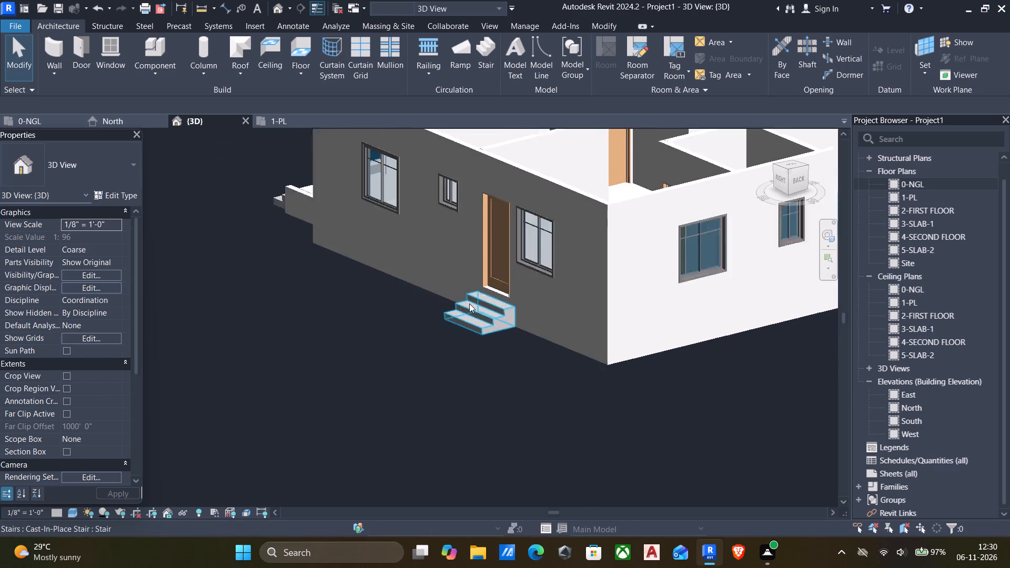
{"action": "scroll", "coordinate": [469, 303], "scroll_direction": "down", "scroll_amount": 1}
{"action": "middle_click_drag", "start_coordinate": [466, 303], "coordinate": [514, 310], "text": "shift"}
{"action": "scroll", "coordinate": [573, 289], "scroll_direction": "up", "scroll_amount": 4}
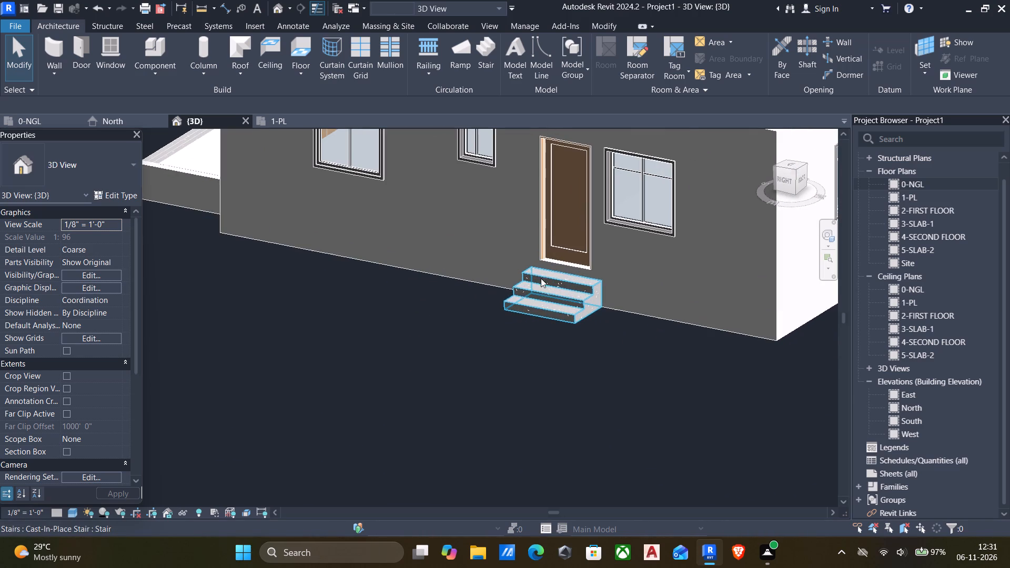
{"action": "scroll", "coordinate": [598, 276], "scroll_direction": "up", "scroll_amount": 6}
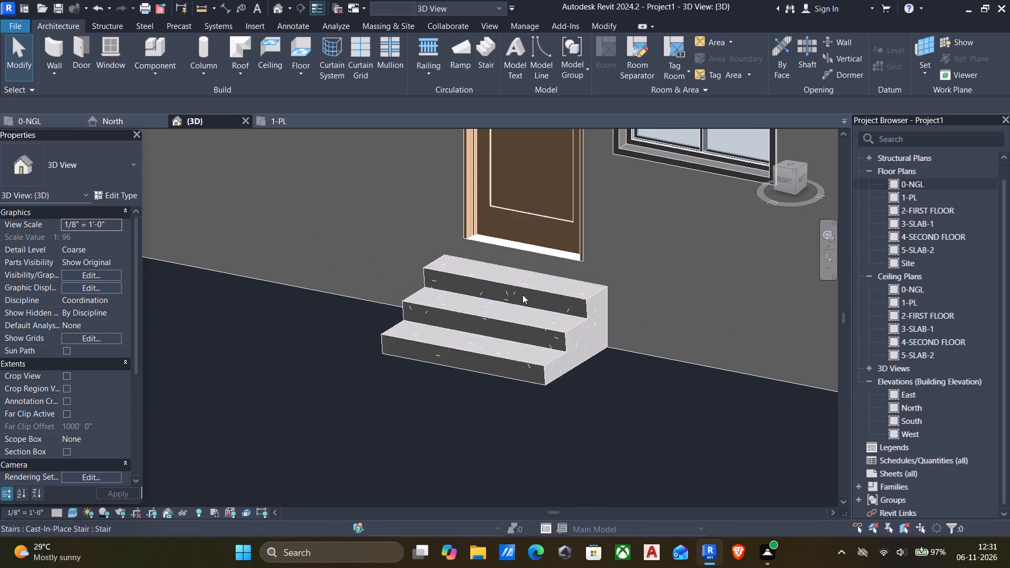
{"action": "scroll", "coordinate": [553, 309], "scroll_direction": "down", "scroll_amount": 4}
{"action": "middle_click_drag", "start_coordinate": [552, 309], "coordinate": [522, 327]}
{"action": "scroll", "coordinate": [523, 291], "scroll_direction": "up", "scroll_amount": 4}
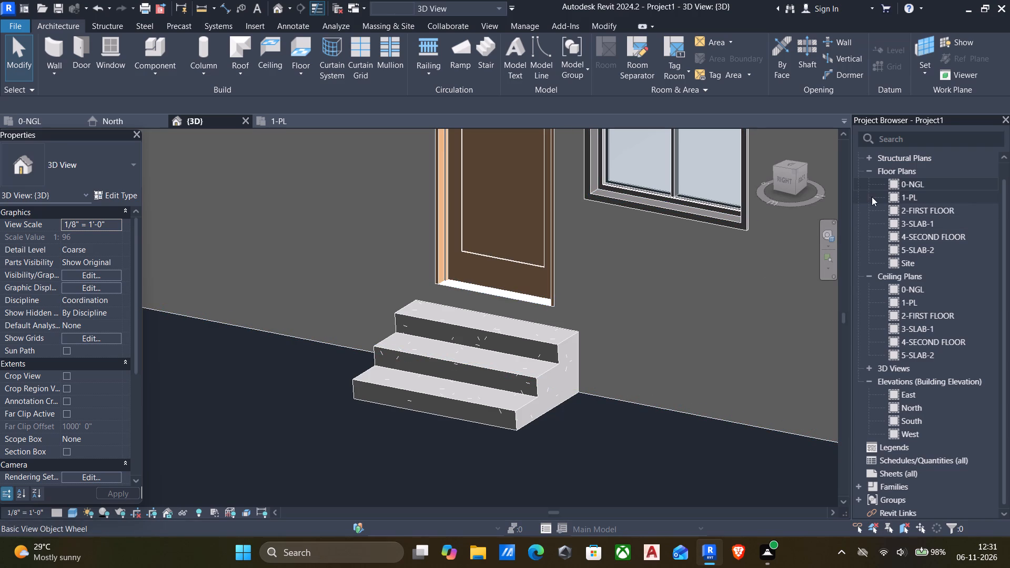
In floor plan 1-PL, trim the southwest room's south and east walls to a corner, removing the stretch running beside the porch.
{"action": "double_click", "coordinate": [894, 195]}
{"action": "scroll", "coordinate": [630, 268], "scroll_direction": "down", "scroll_amount": 4}
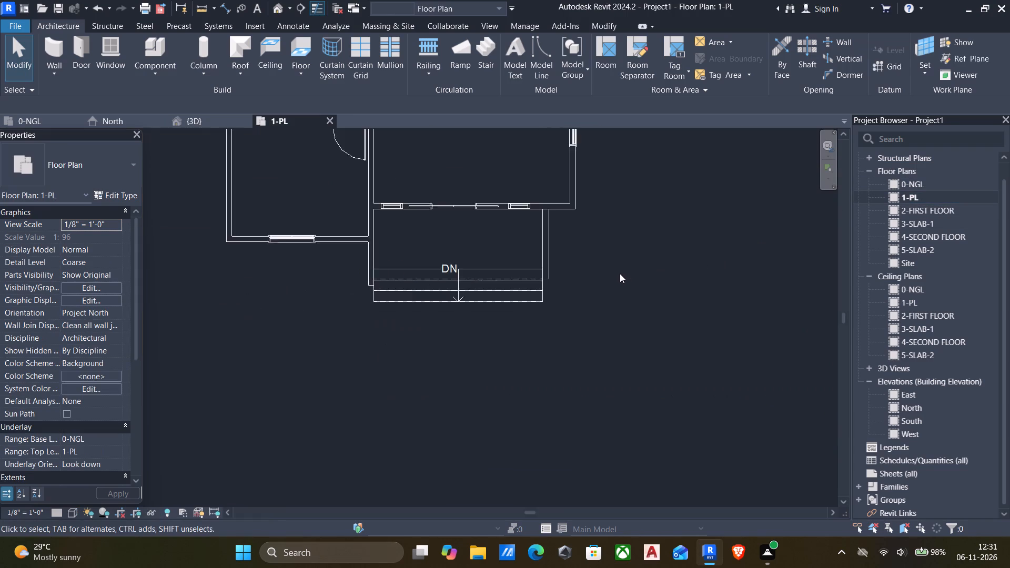
{"action": "middle_click_drag", "start_coordinate": [509, 267], "coordinate": [504, 321]}
{"action": "scroll", "coordinate": [504, 324], "scroll_direction": "down", "scroll_amount": 3}
{"action": "middle_click_drag", "start_coordinate": [503, 315], "coordinate": [435, 391]}
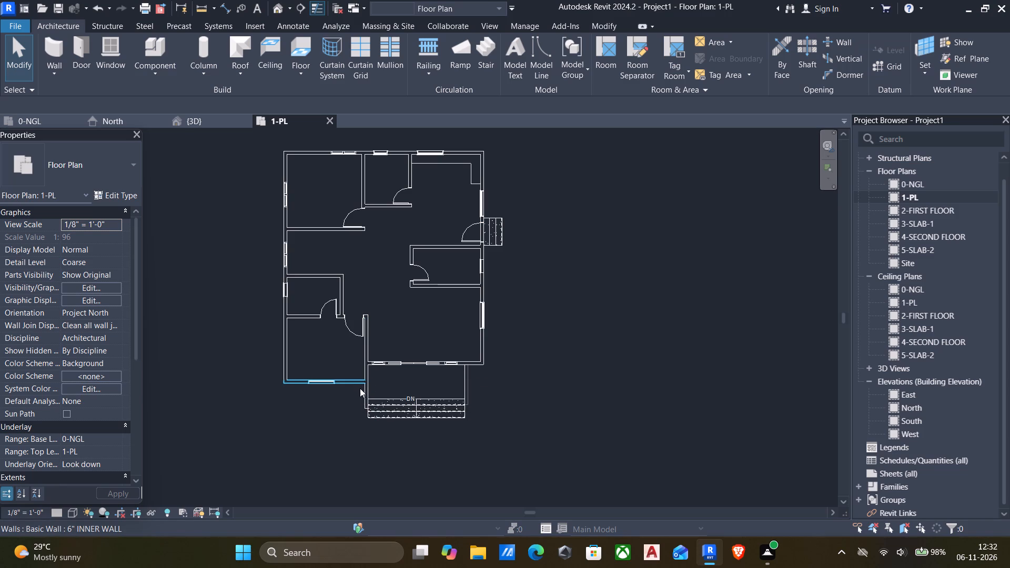
{"action": "type", "text": "tr"}
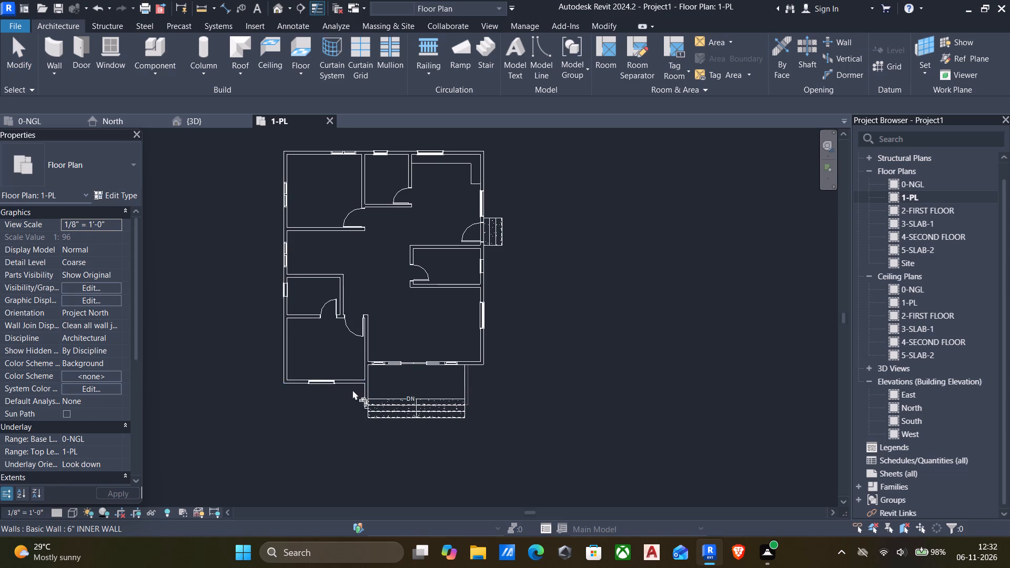
{"action": "left_click", "coordinate": [352, 381]}
{"action": "left_click", "coordinate": [362, 374]}
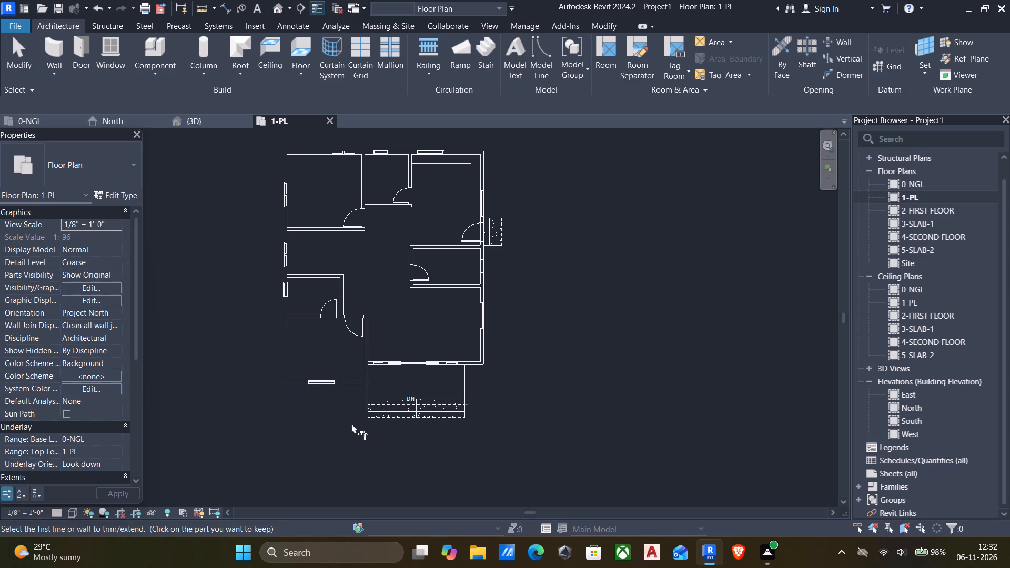
{"action": "key", "text": "Escape"}
{"action": "scroll", "coordinate": [362, 412], "scroll_direction": "down", "scroll_amount": 3}
{"action": "key", "text": "Escape"}
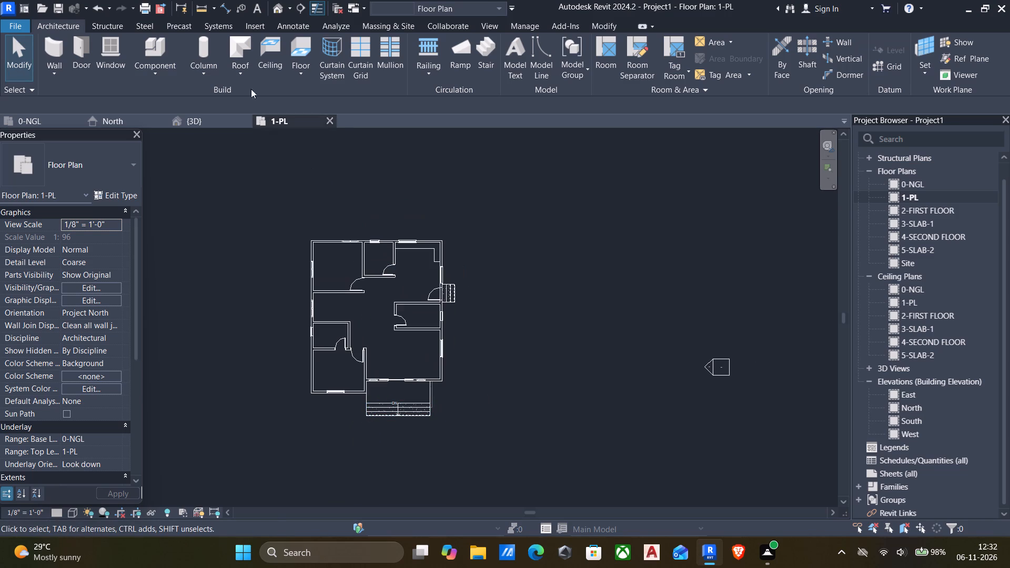
Examine the trimmed wall corner, front porch and overall house in 3D from the front and both sides.
{"action": "left_click", "coordinate": [274, 11]}
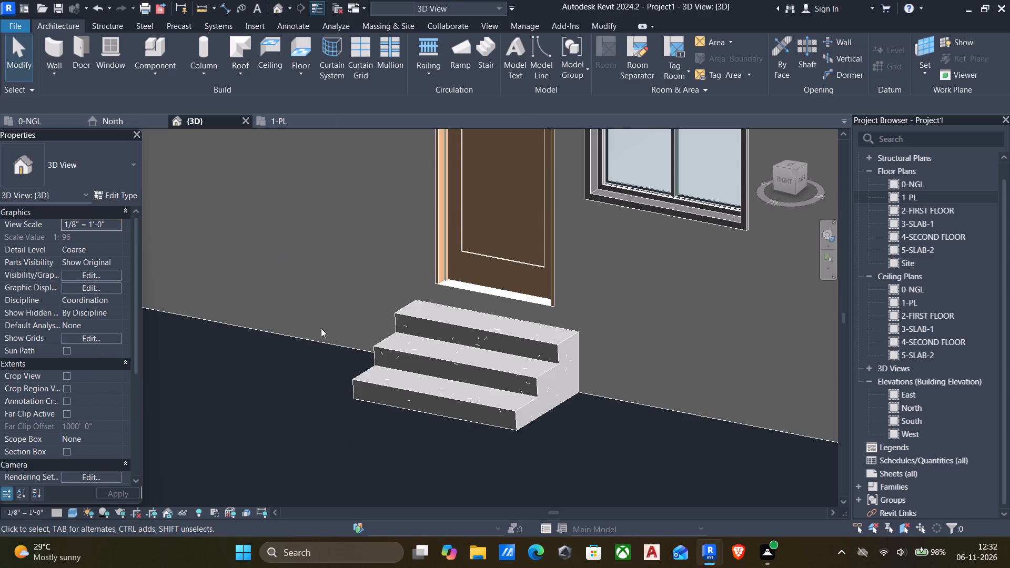
{"action": "scroll", "coordinate": [324, 330], "scroll_direction": "down", "scroll_amount": 16}
{"action": "middle_click_drag", "start_coordinate": [341, 360], "coordinate": [534, 379], "text": "shift"}
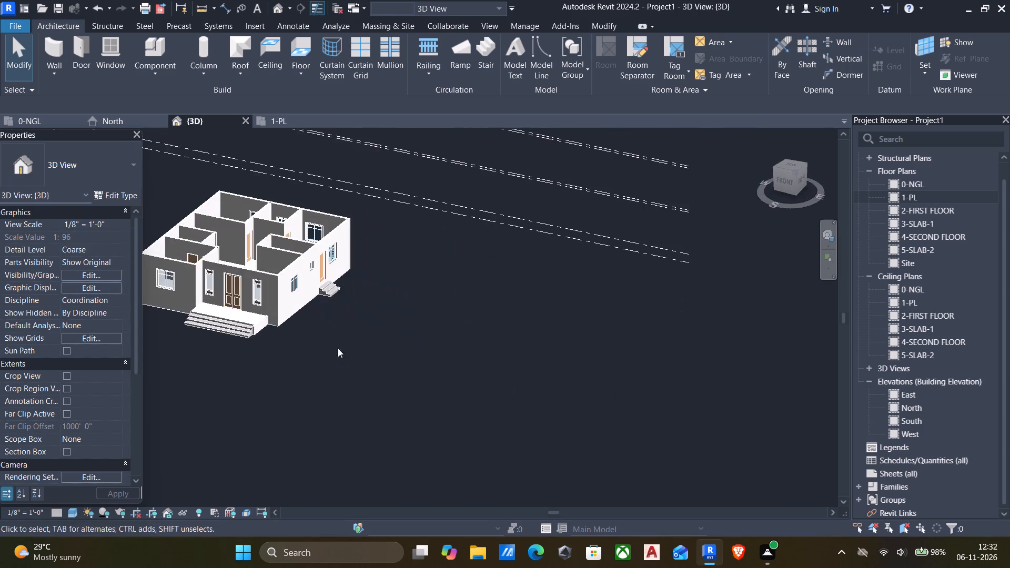
{"action": "middle_click_drag", "start_coordinate": [247, 333], "coordinate": [403, 344]}
{"action": "middle_click_drag", "start_coordinate": [350, 342], "coordinate": [339, 327], "text": "shift"}
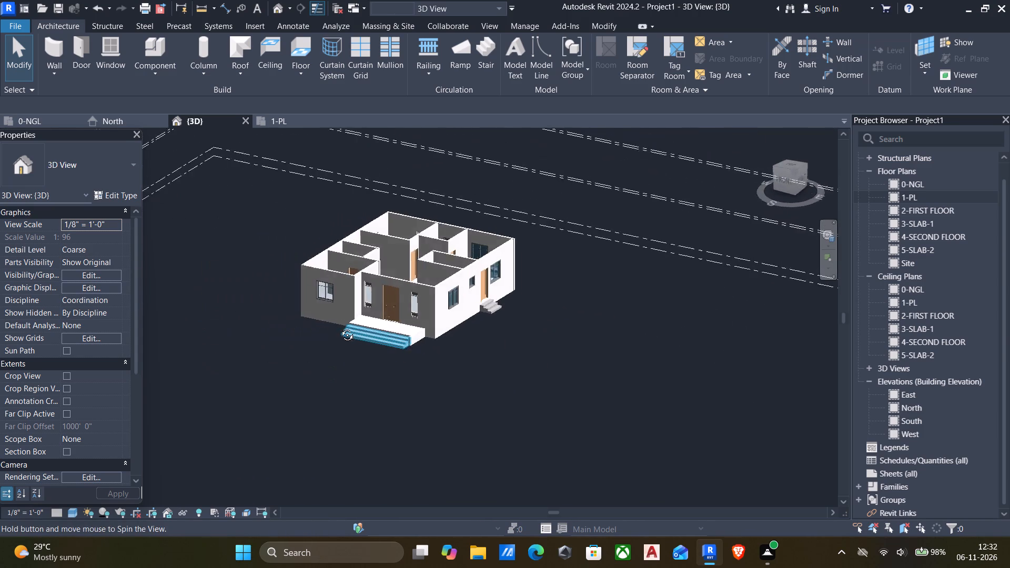
{"action": "middle_click_drag", "start_coordinate": [339, 327], "coordinate": [296, 324], "text": "shift"}
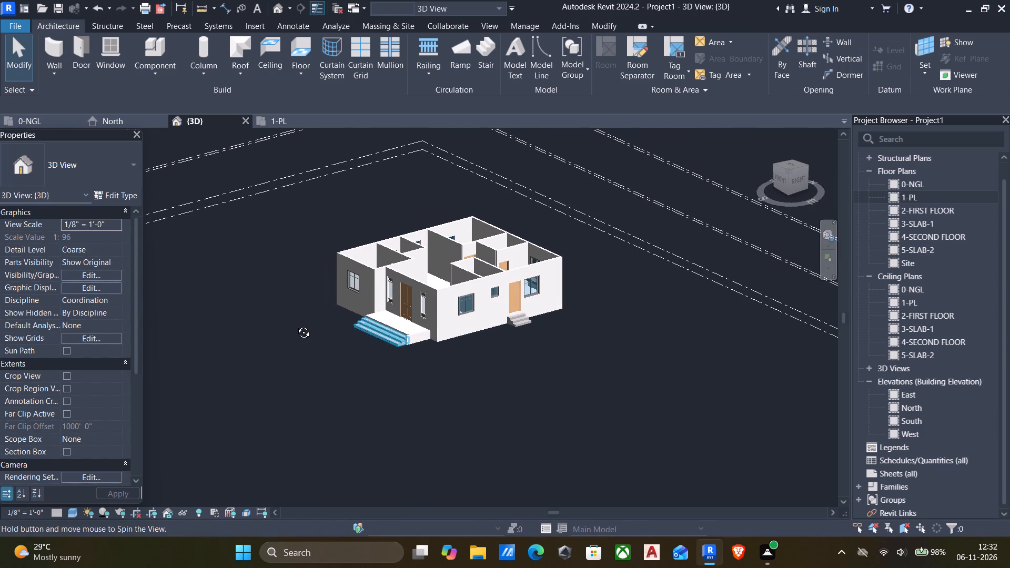
{"action": "middle_click_drag", "start_coordinate": [296, 324], "coordinate": [529, 321], "text": "shift"}
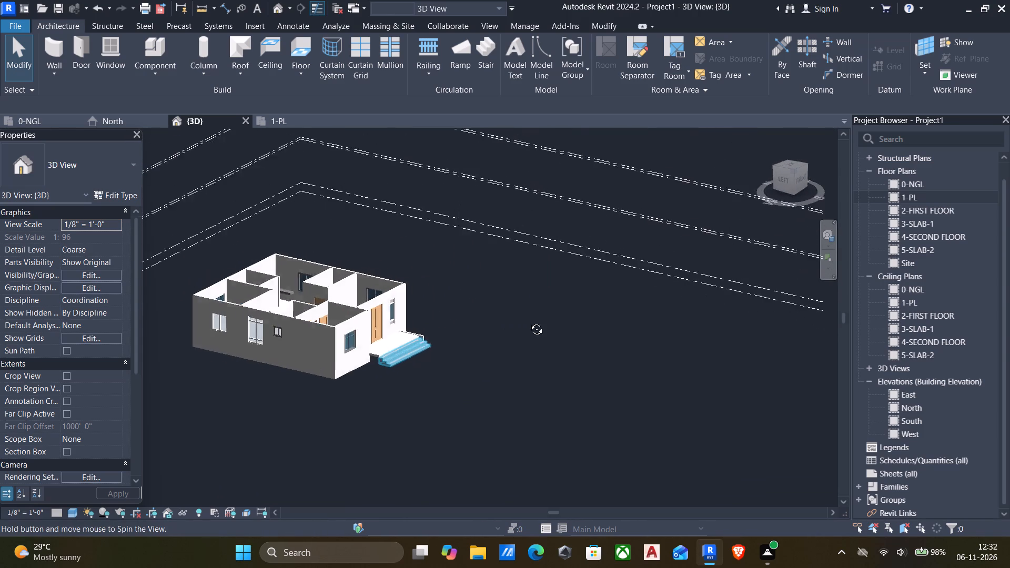
{"action": "middle_click_drag", "start_coordinate": [529, 321], "coordinate": [544, 317], "text": "shift"}
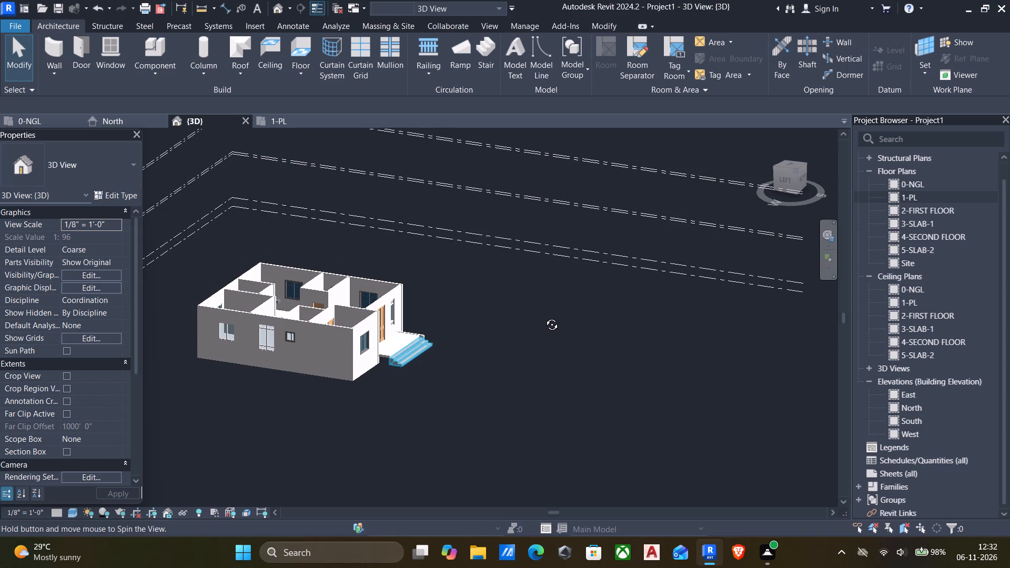
{"action": "middle_click_drag", "start_coordinate": [544, 317], "coordinate": [532, 322], "text": "shift"}
{"action": "scroll", "coordinate": [431, 328], "scroll_direction": "up", "scroll_amount": 5}
{"action": "scroll", "coordinate": [302, 370], "scroll_direction": "down", "scroll_amount": 4}
{"action": "middle_click_drag", "start_coordinate": [367, 372], "coordinate": [183, 377], "text": "shift"}
In floor plan 1-PL, nudge the southwest room's south wall south to about 4'-10" from the main entrance wall.
{"action": "double_click", "coordinate": [894, 199]}
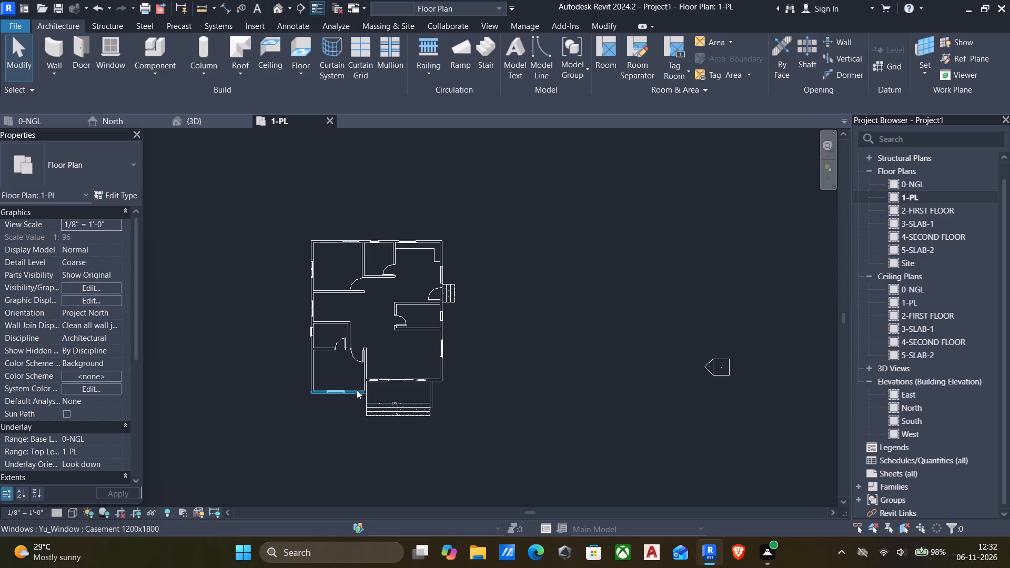
{"action": "left_click", "coordinate": [357, 390]}
{"action": "scroll", "coordinate": [349, 428], "scroll_direction": "up", "scroll_amount": 4}
{"action": "key", "text": "Down"}
{"action": "key", "text": "Down"}
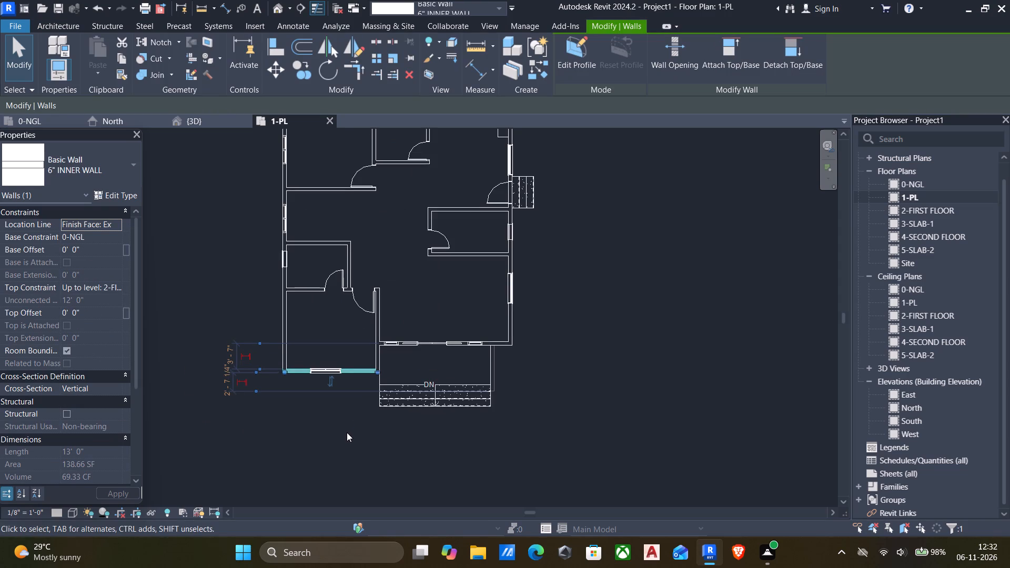
{"action": "key", "text": "Down"}
{"action": "key", "text": "Down"}
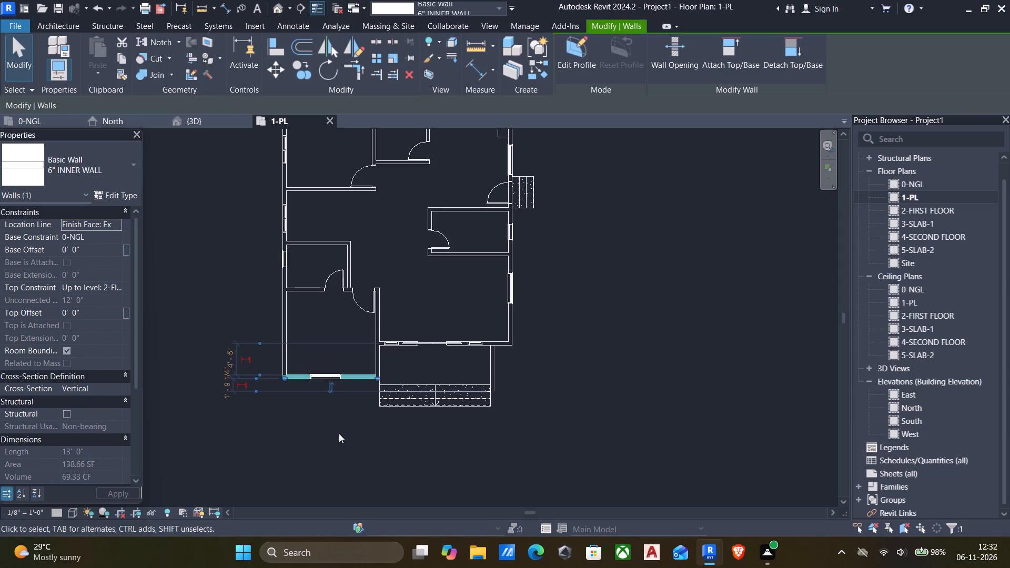
{"action": "key", "text": "Down"}
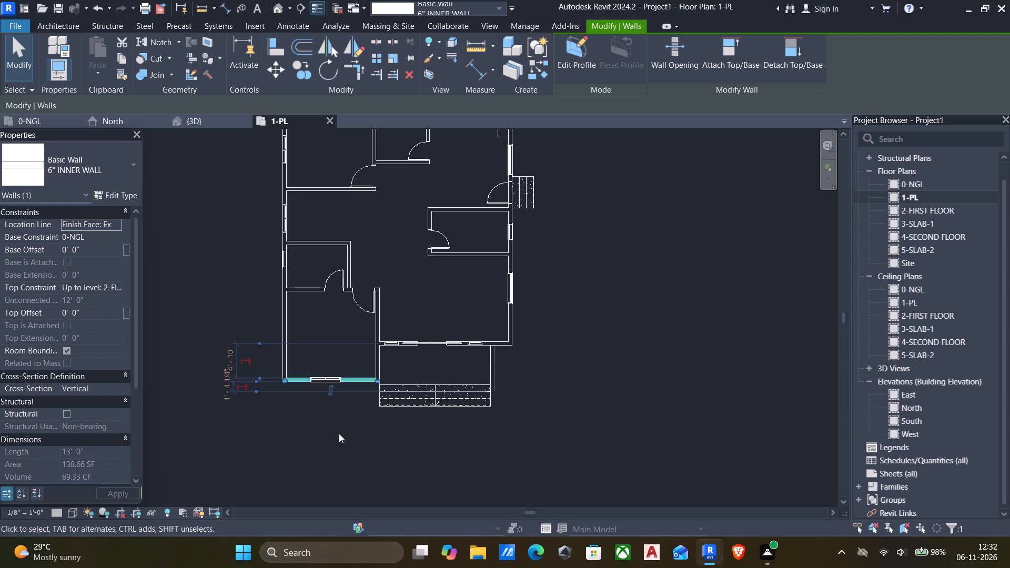
{"action": "left_click", "coordinate": [339, 433]}
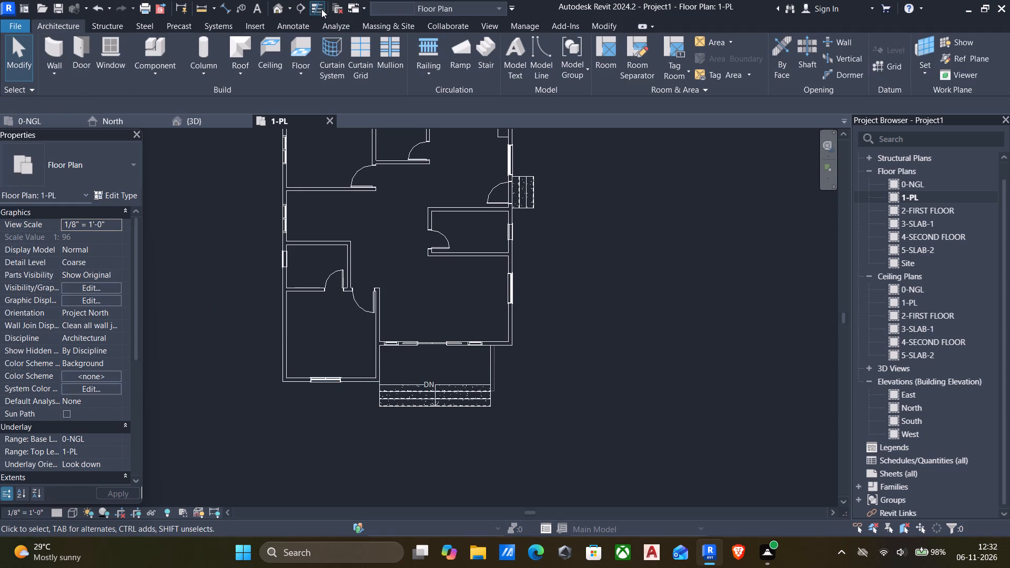
Examine in 3D how the moved southwest room wall meets the porch floor and front stair.
{"action": "left_click", "coordinate": [275, 10]}
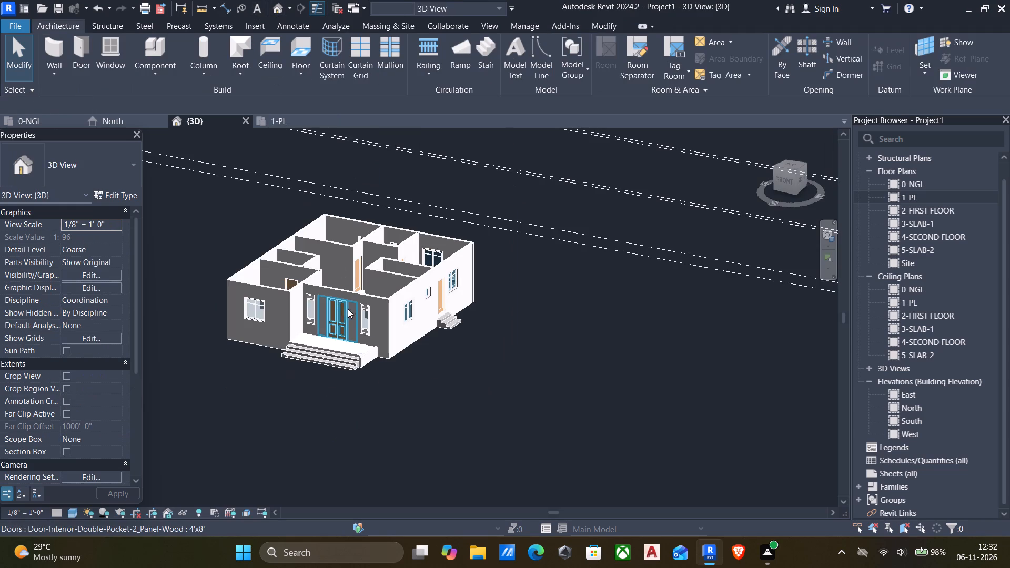
{"action": "scroll", "coordinate": [492, 345], "scroll_direction": "down", "scroll_amount": 2}
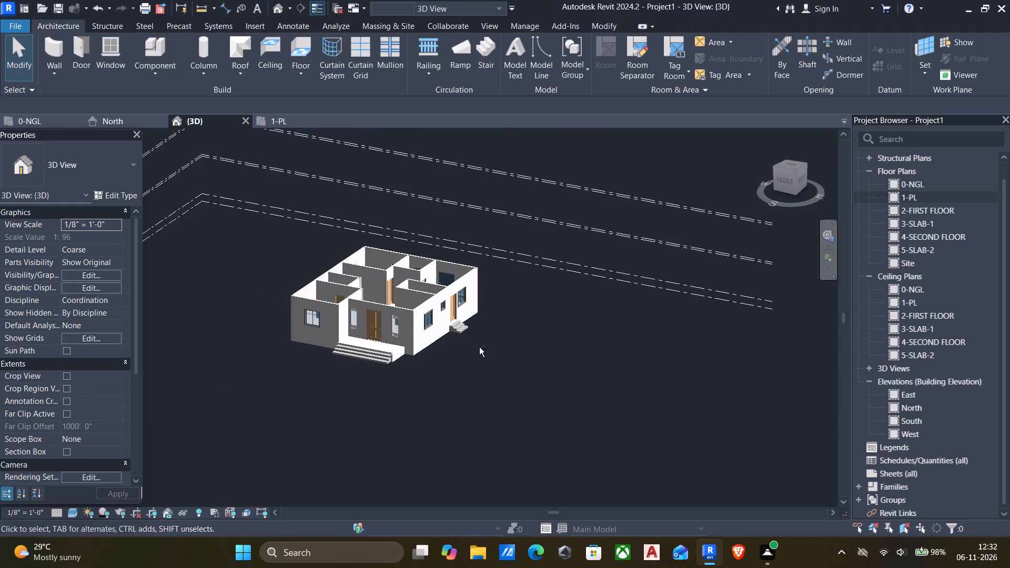
{"action": "middle_click_drag", "start_coordinate": [403, 354], "coordinate": [593, 347], "text": "shift"}
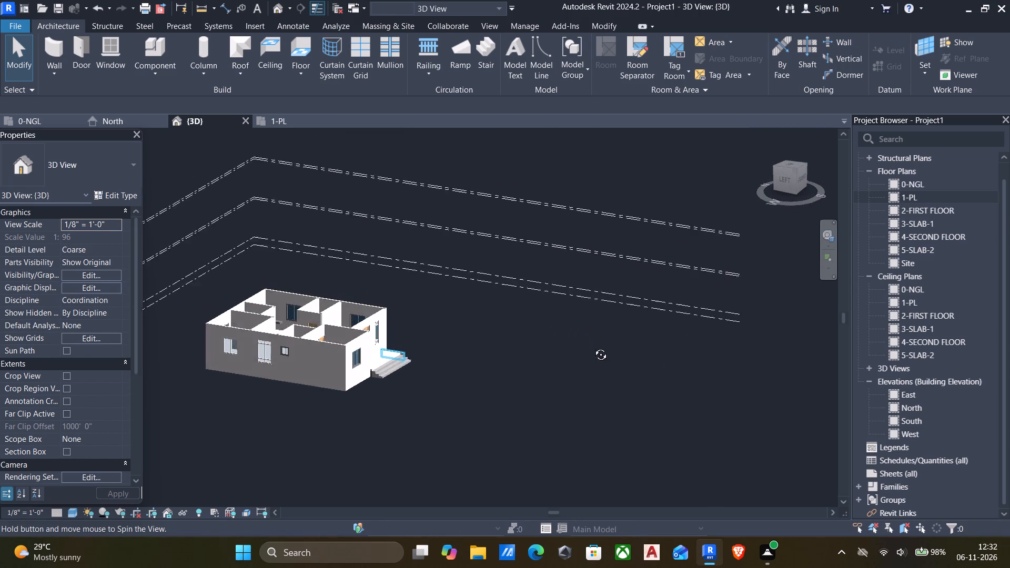
{"action": "middle_click_drag", "start_coordinate": [593, 347], "coordinate": [589, 367], "text": "shift"}
{"action": "scroll", "coordinate": [333, 374], "scroll_direction": "up", "scroll_amount": 6}
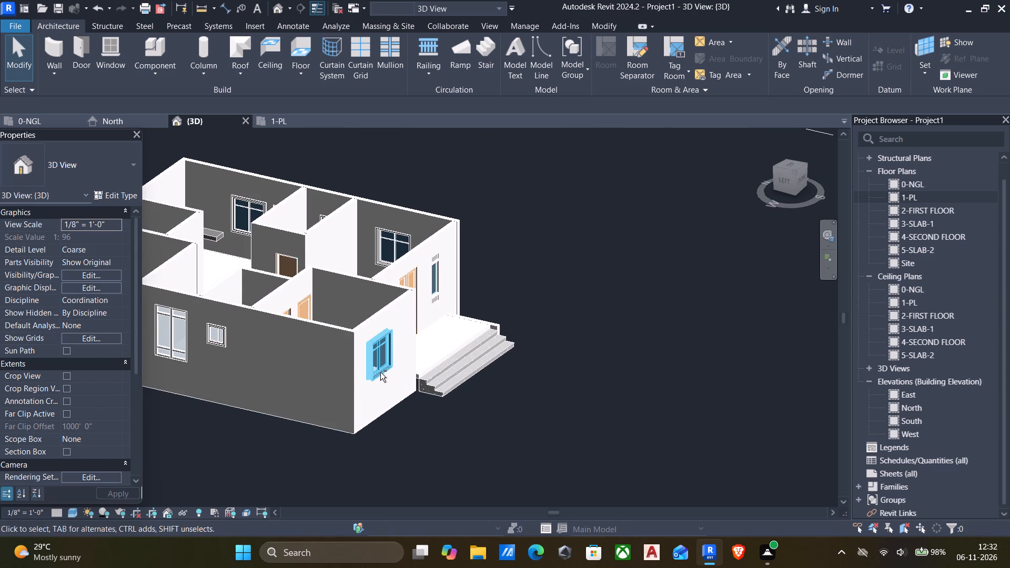
{"action": "scroll", "coordinate": [443, 371], "scroll_direction": "up", "scroll_amount": 6}
{"action": "scroll", "coordinate": [376, 389], "scroll_direction": "up", "scroll_amount": 5}
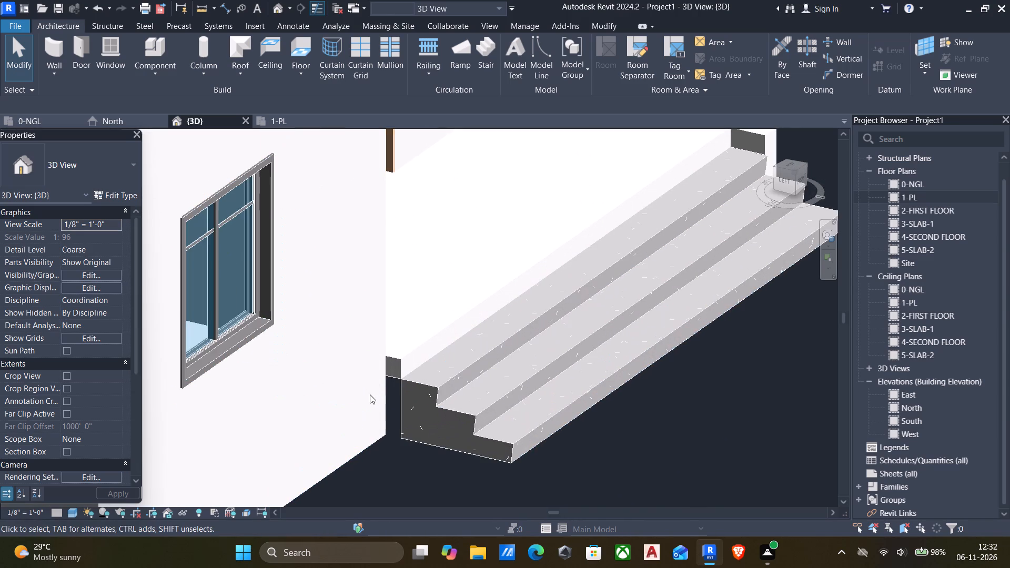
{"action": "scroll", "coordinate": [370, 394], "scroll_direction": "down", "scroll_amount": 3}
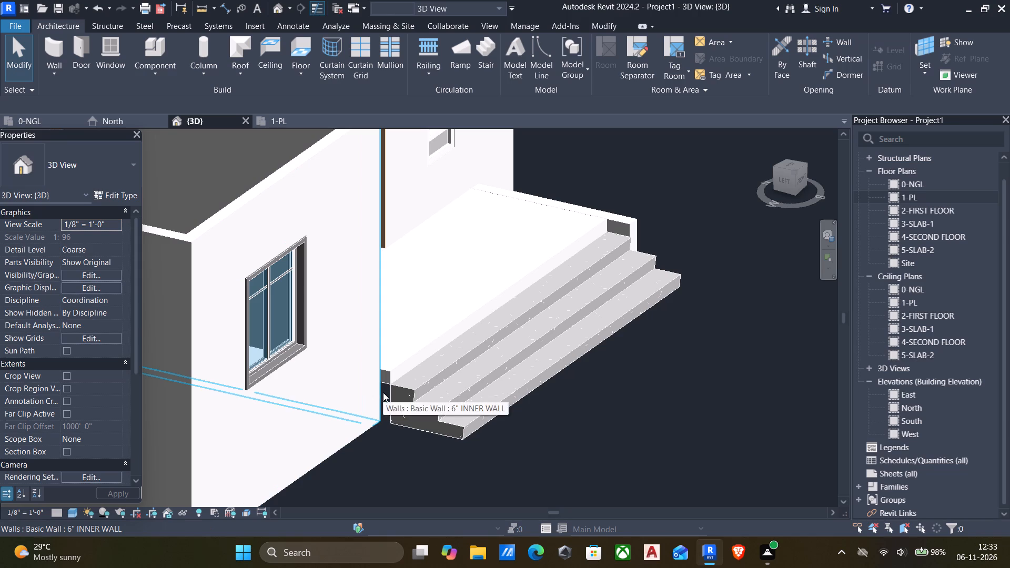
Create an in-place model component of the Casework category in floor plan 1-PL, keeping the suggested name.
{"action": "double_click", "coordinate": [896, 198]}
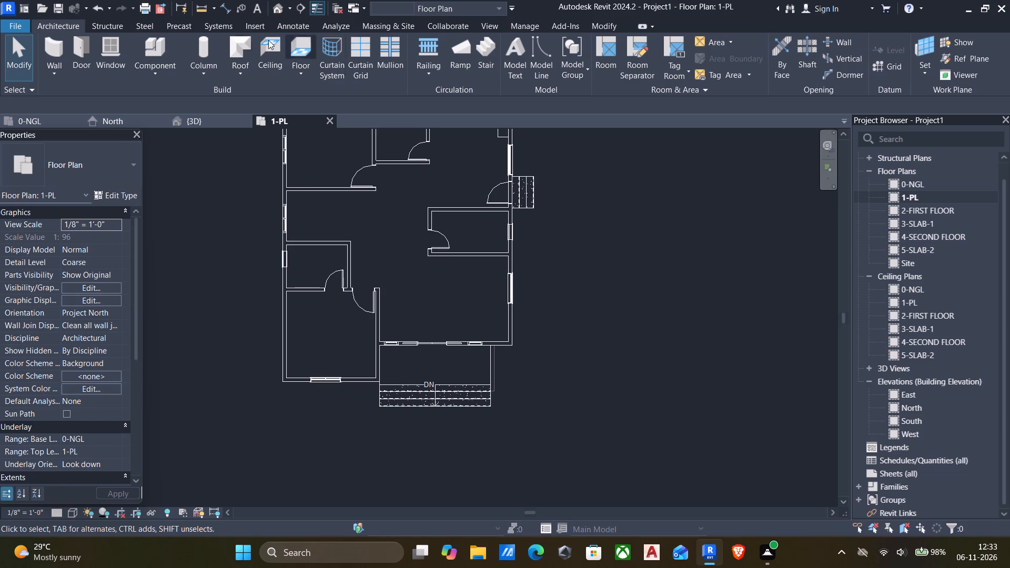
{"action": "left_click", "coordinate": [155, 78]}
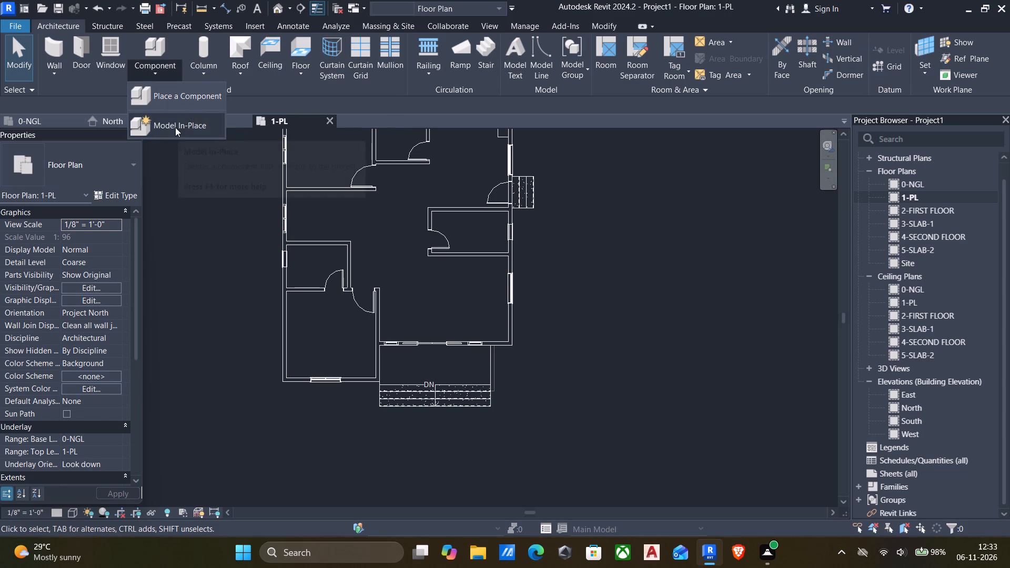
{"action": "left_click", "coordinate": [175, 128]}
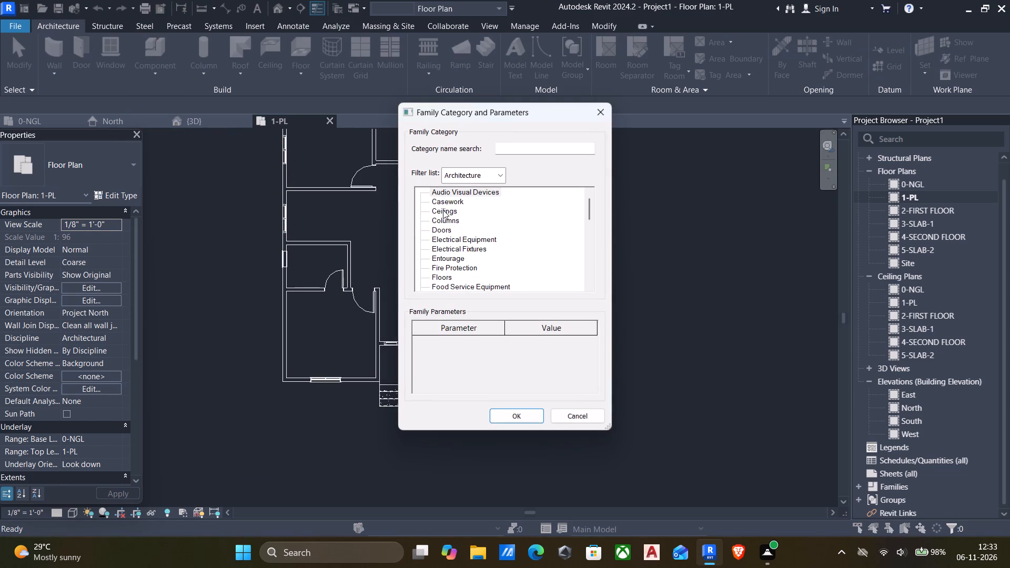
{"action": "scroll", "coordinate": [445, 227], "scroll_direction": "down", "scroll_amount": 1}
{"action": "scroll", "coordinate": [445, 221], "scroll_direction": "up", "scroll_amount": 5}
{"action": "left_click", "coordinate": [443, 204]}
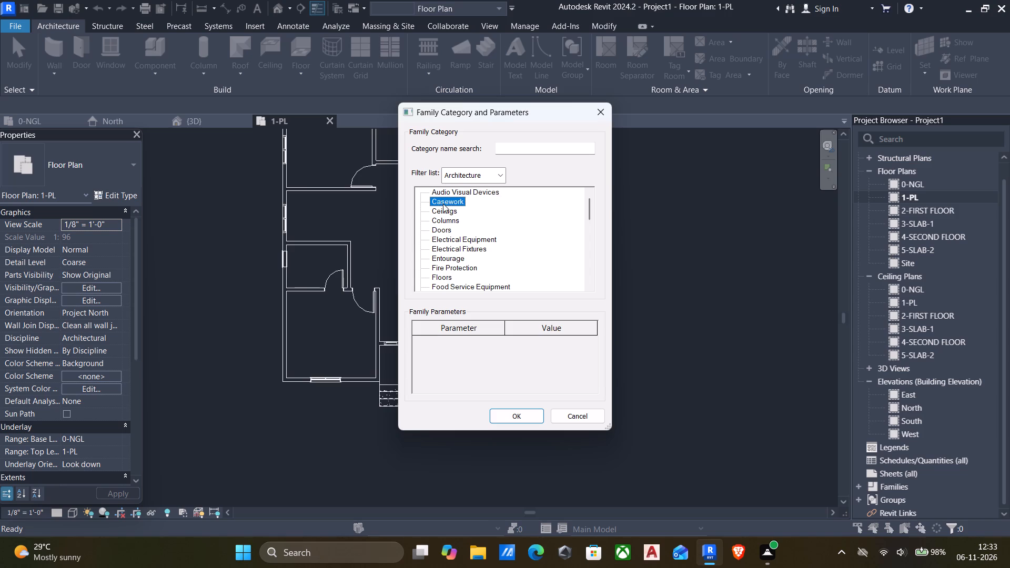
{"action": "left_click", "coordinate": [509, 411]}
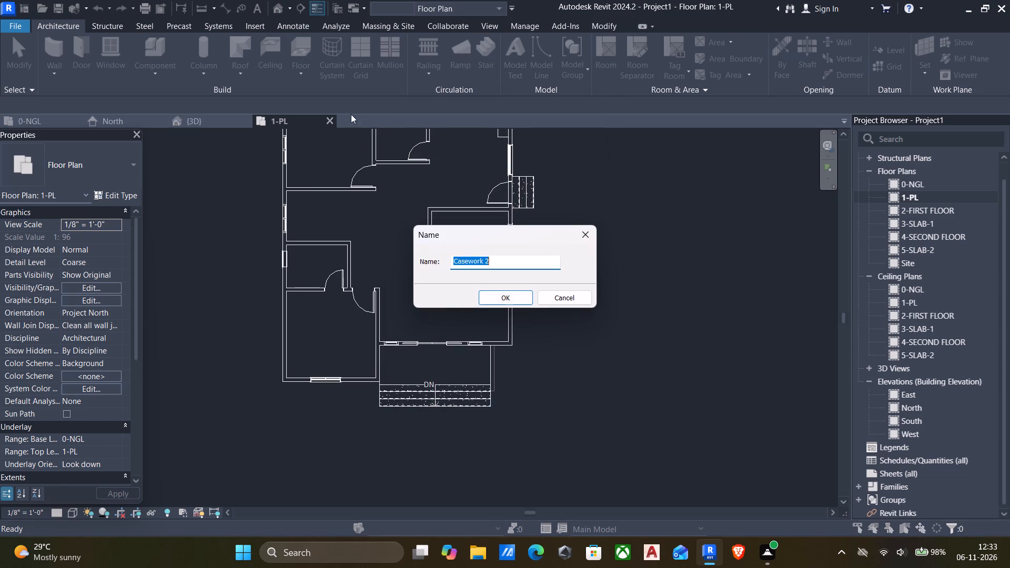
{"action": "left_click", "coordinate": [506, 294]}
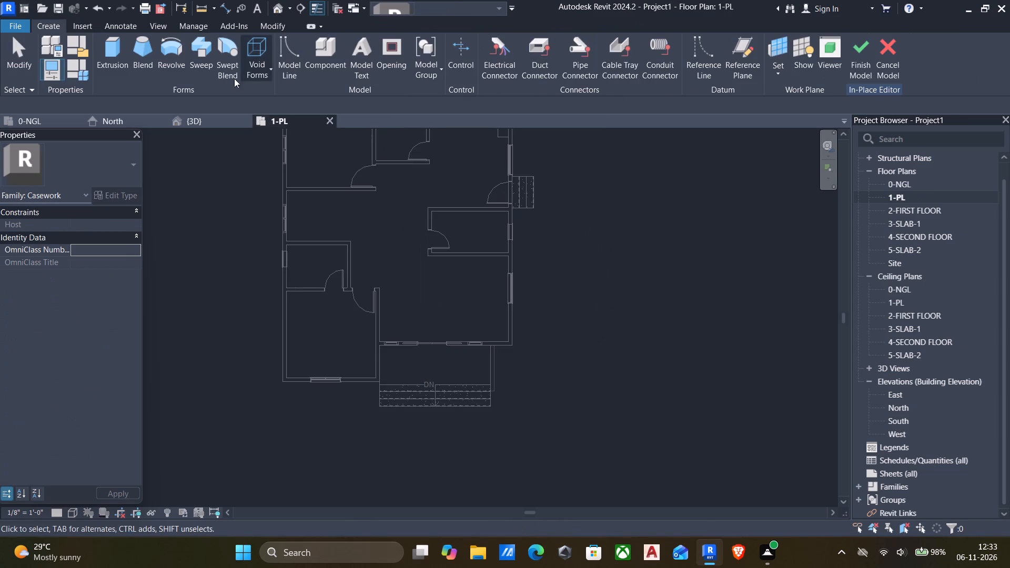
Start a sweep and sketch its path 13'-6" along the outer face of the southwest room's south wall.
{"action": "left_click", "coordinate": [198, 46]}
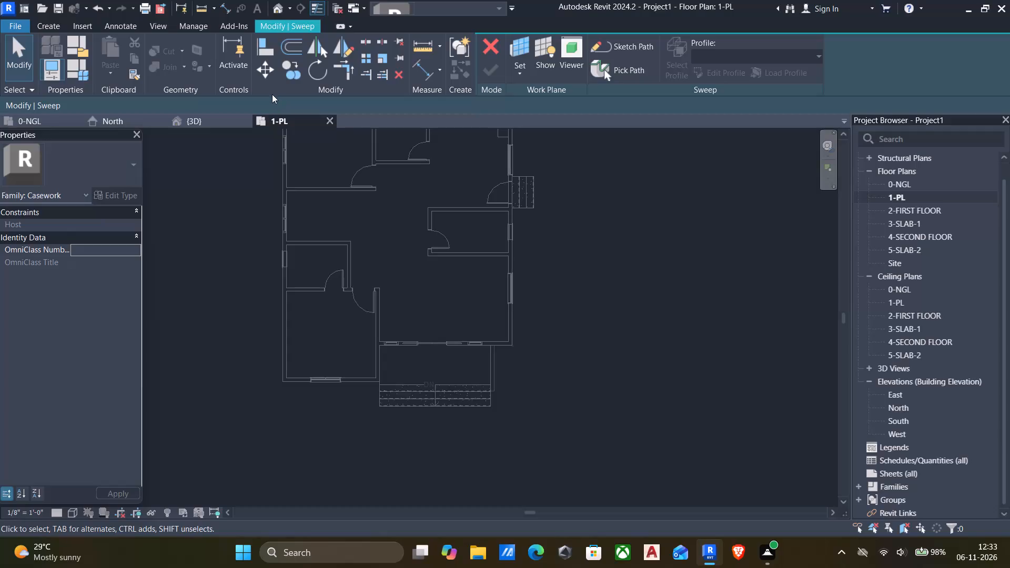
{"action": "left_click", "coordinate": [619, 50]}
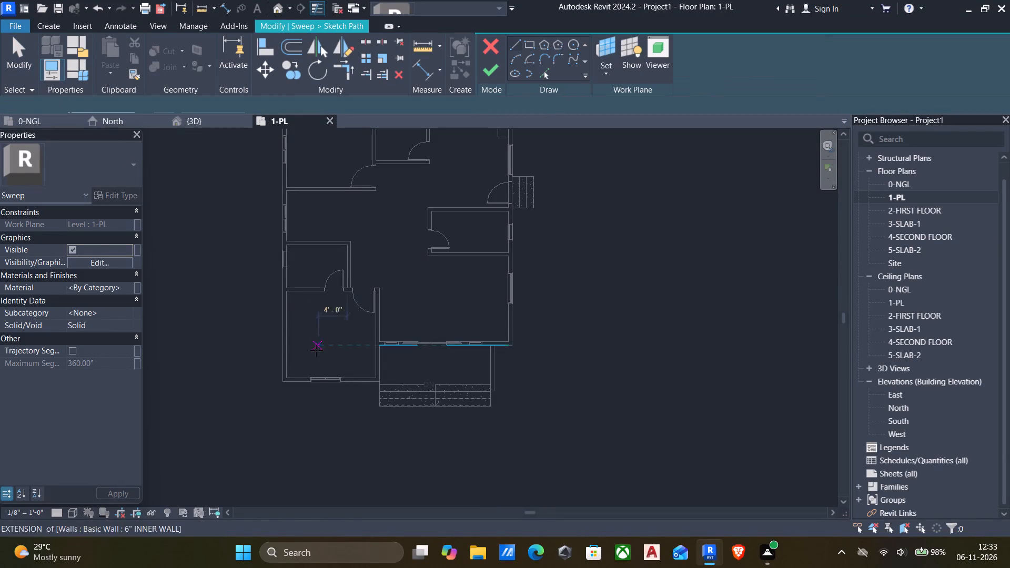
{"action": "scroll", "coordinate": [291, 377], "scroll_direction": "up", "scroll_amount": 10}
{"action": "left_click", "coordinate": [269, 391]}
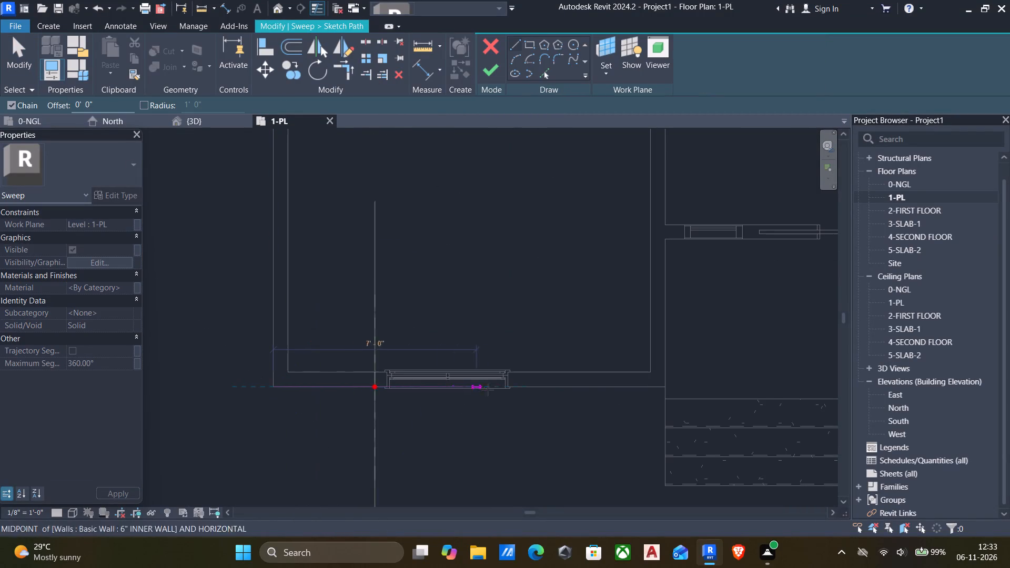
{"action": "left_click", "coordinate": [668, 387]}
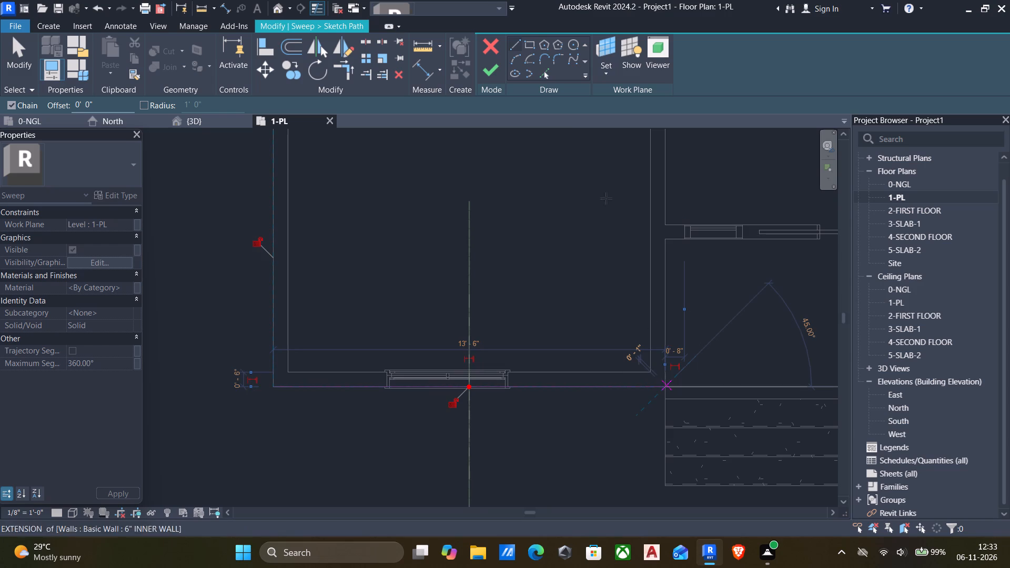
{"action": "left_click", "coordinate": [488, 69]}
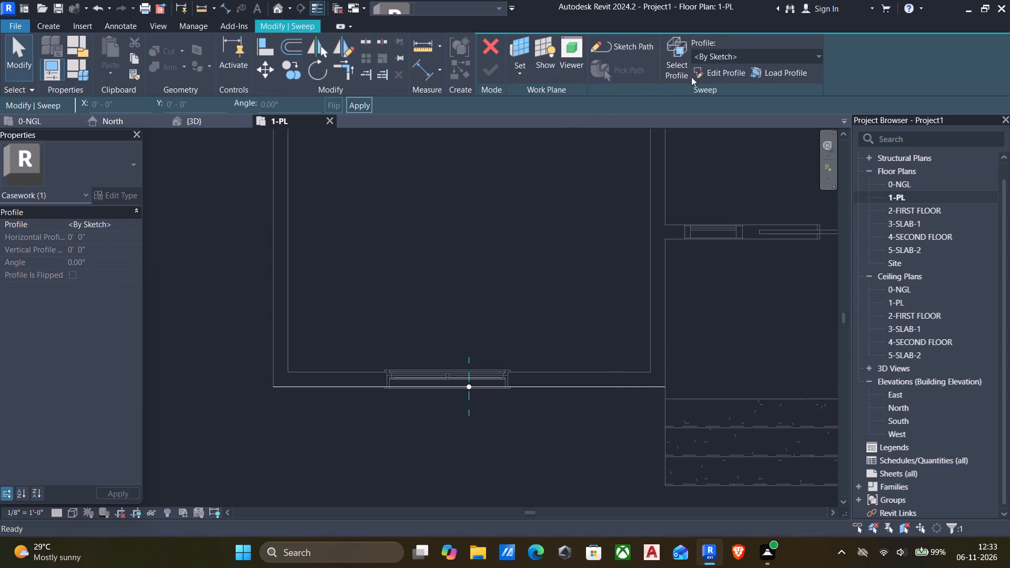
In the East elevation, sketch a 0.5" by 4" rectangular sweep profile outside the wall face, starting 2" above level 1-PL, and finish the sweep.
{"action": "left_click", "coordinate": [714, 69]}
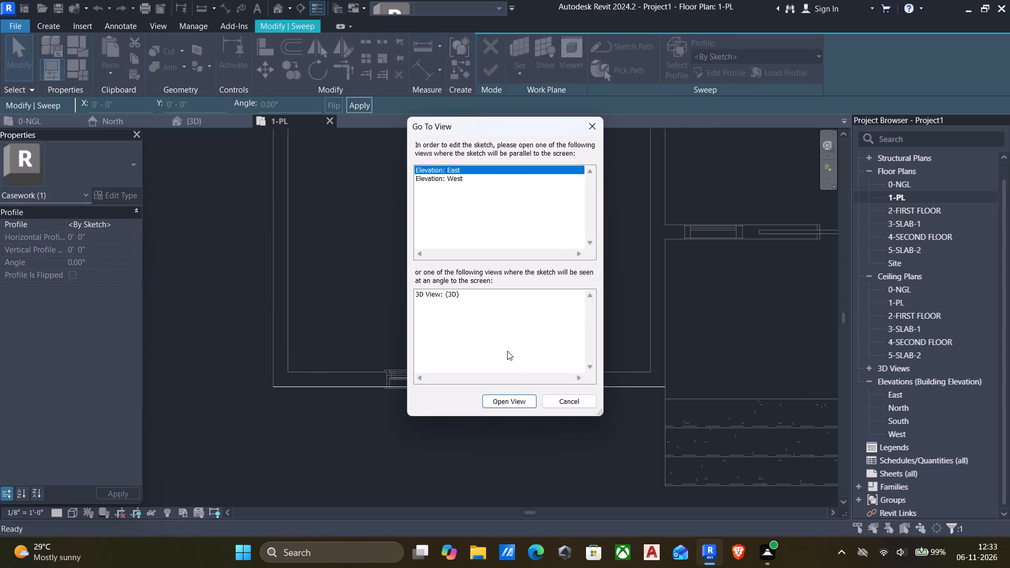
{"action": "left_click", "coordinate": [517, 401]}
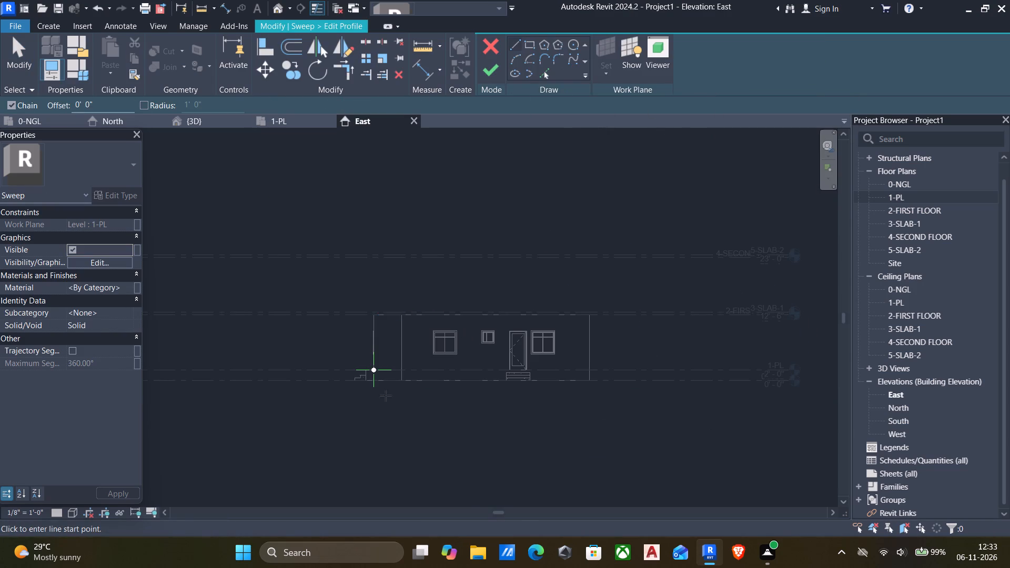
{"action": "scroll", "coordinate": [388, 398], "scroll_direction": "up", "scroll_amount": 9}
{"action": "scroll", "coordinate": [392, 379], "scroll_direction": "down", "scroll_amount": 2}
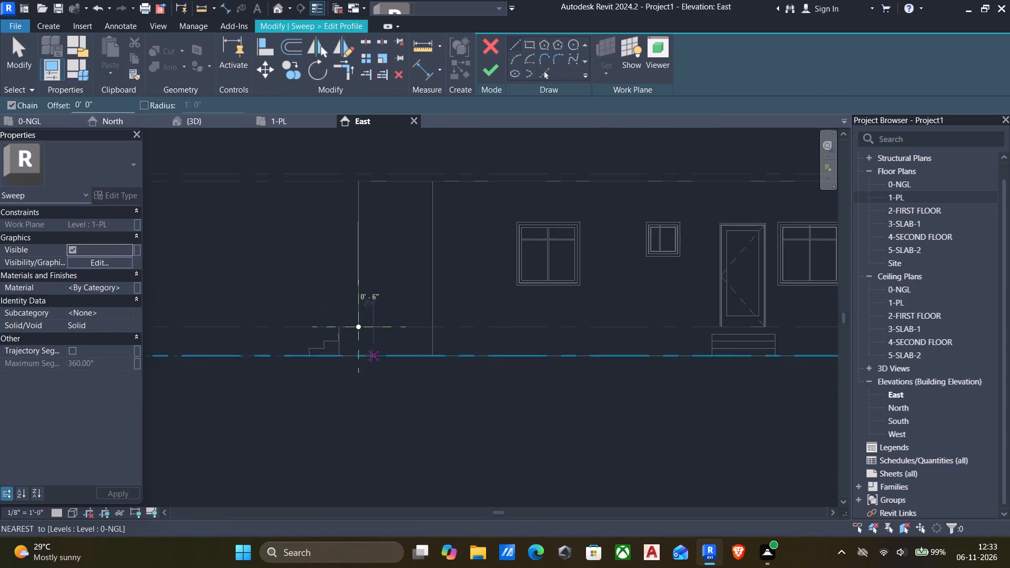
{"action": "middle_click_drag", "start_coordinate": [371, 355], "coordinate": [396, 389]}
{"action": "scroll", "coordinate": [392, 383], "scroll_direction": "up", "scroll_amount": 4}
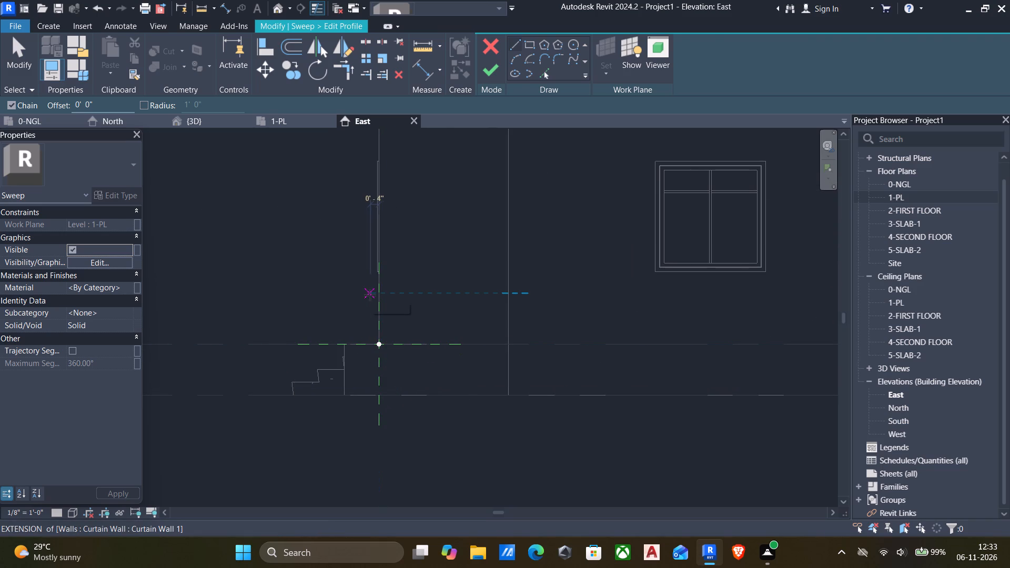
{"action": "scroll", "coordinate": [370, 295], "scroll_direction": "down", "scroll_amount": 3}
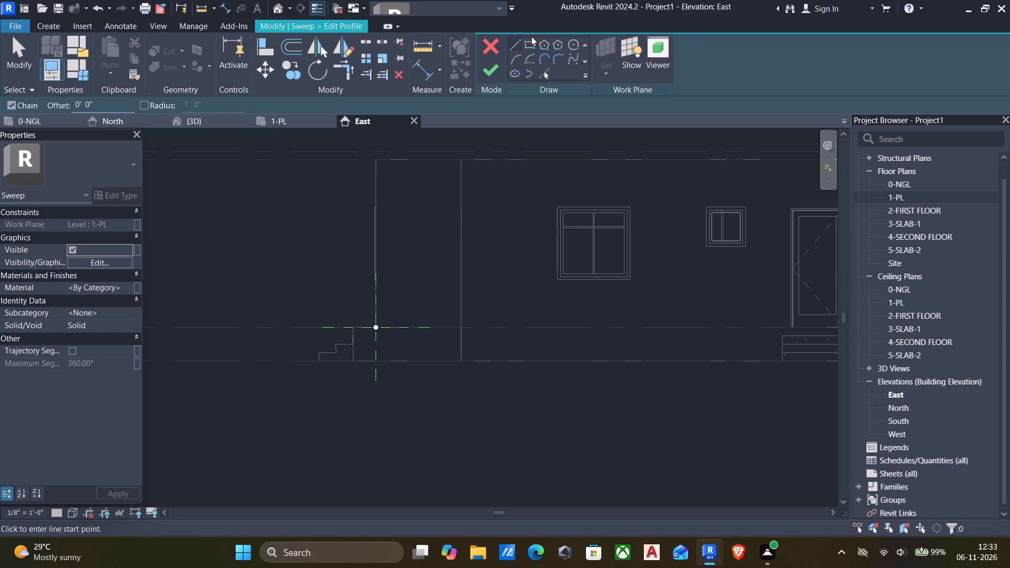
{"action": "scroll", "coordinate": [529, 44], "scroll_direction": "up", "scroll_amount": 1}
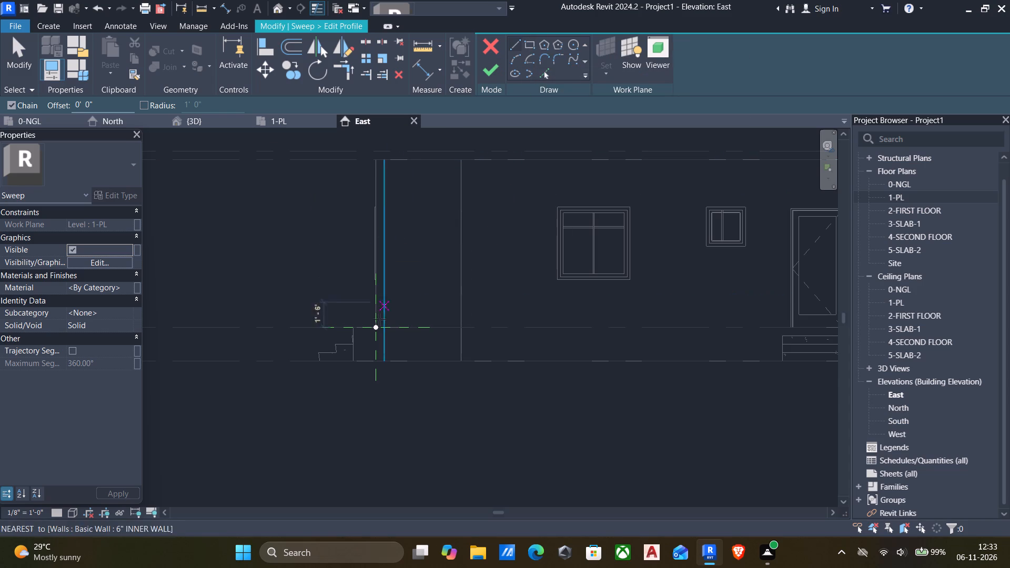
{"action": "scroll", "coordinate": [377, 327], "scroll_direction": "up", "scroll_amount": 16}
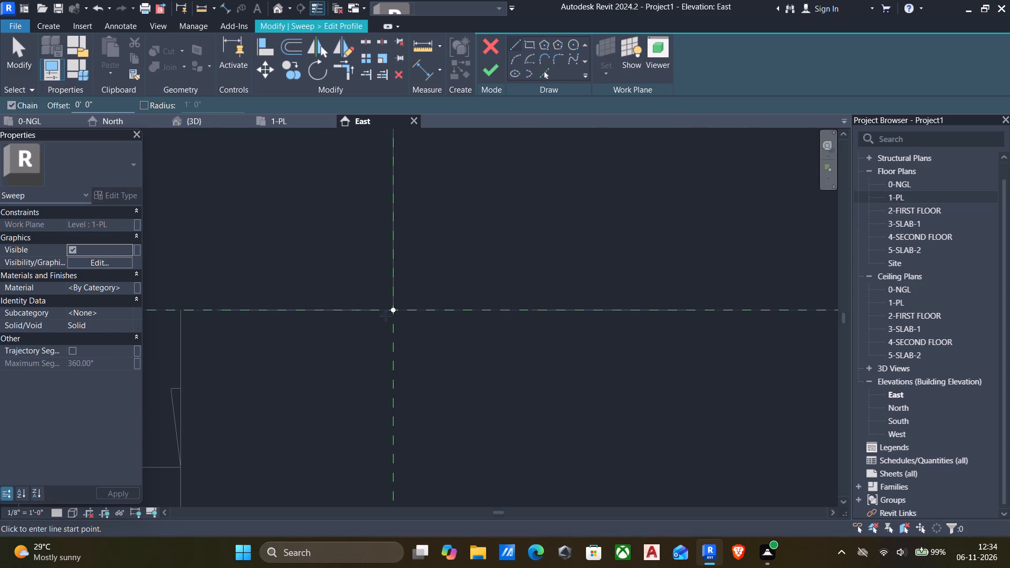
{"action": "left_click", "coordinate": [395, 311]}
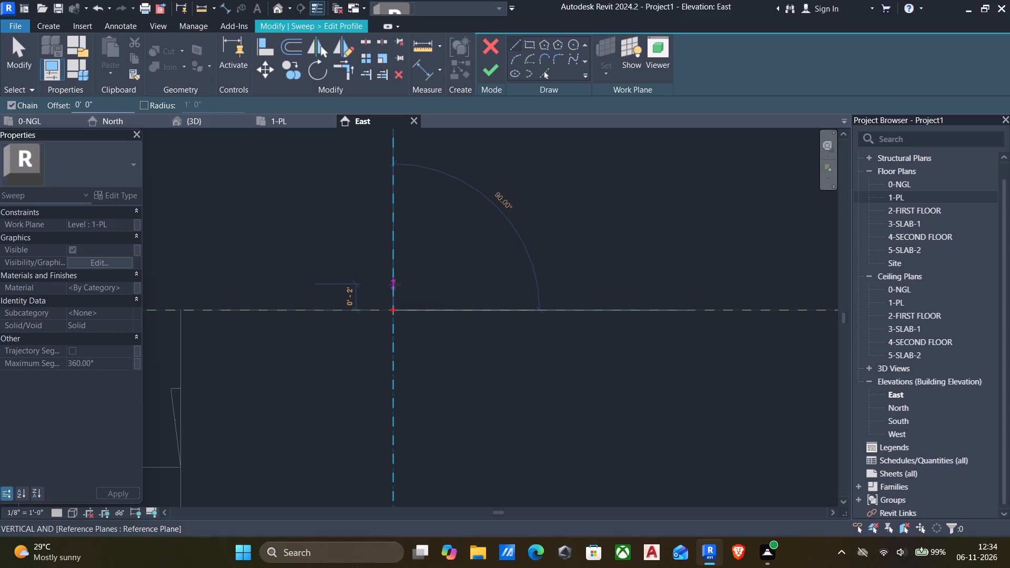
{"action": "left_click", "coordinate": [395, 285]}
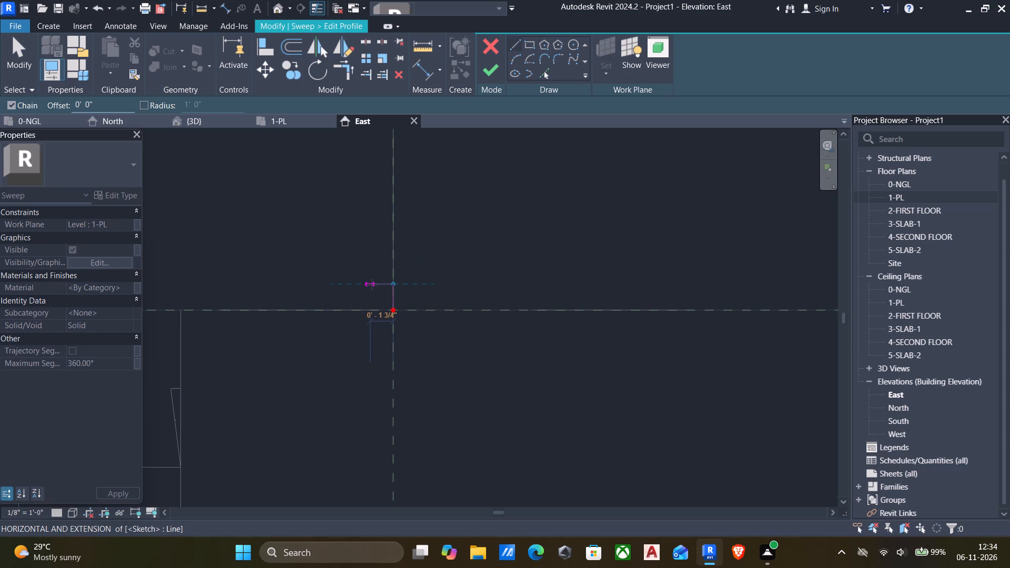
{"action": "type", "text": "0.5\""}
{"action": "key", "text": "Return"}
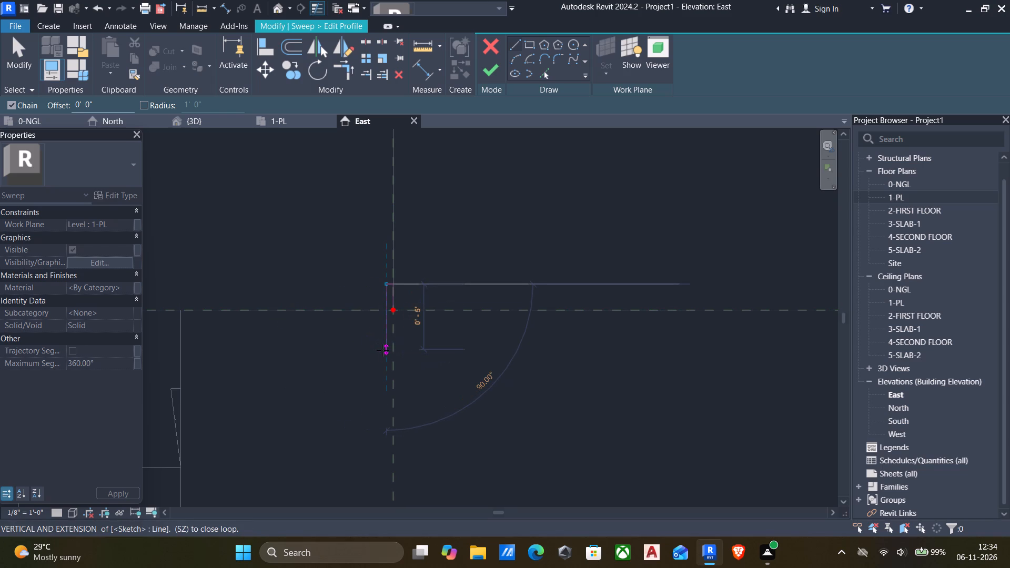
{"action": "type", "text": "4\""}
{"action": "key", "text": "Return"}
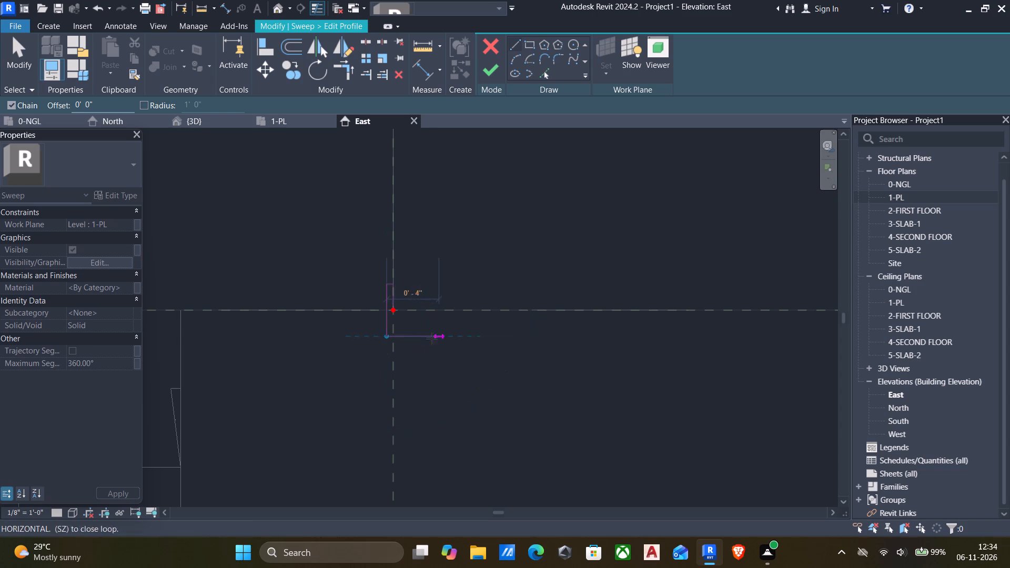
{"action": "left_click", "coordinate": [397, 337]}
{"action": "left_click", "coordinate": [395, 315]}
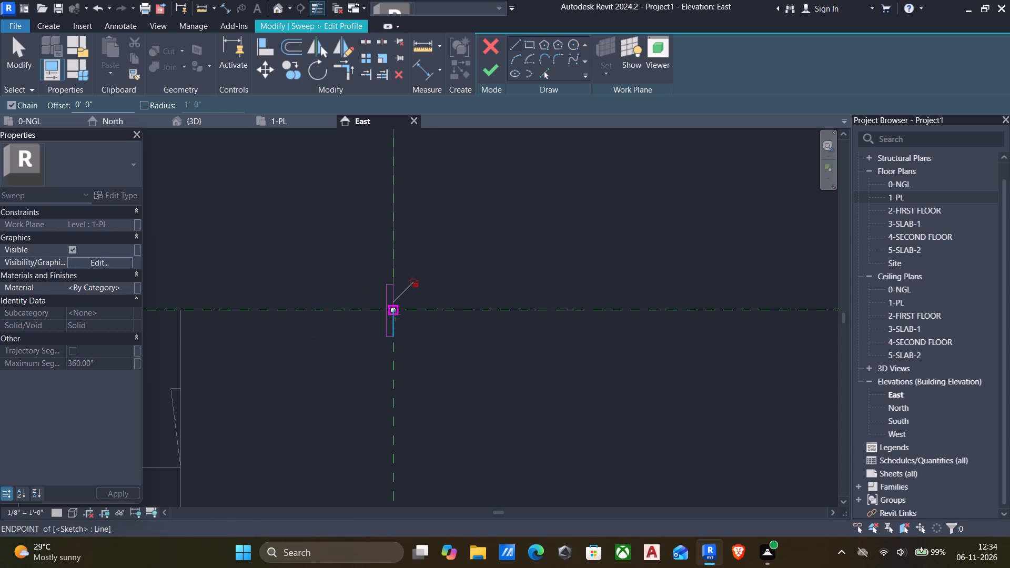
{"action": "key", "text": "Escape"}
{"action": "scroll", "coordinate": [395, 315], "scroll_direction": "down", "scroll_amount": 5}
{"action": "key", "text": "Escape"}
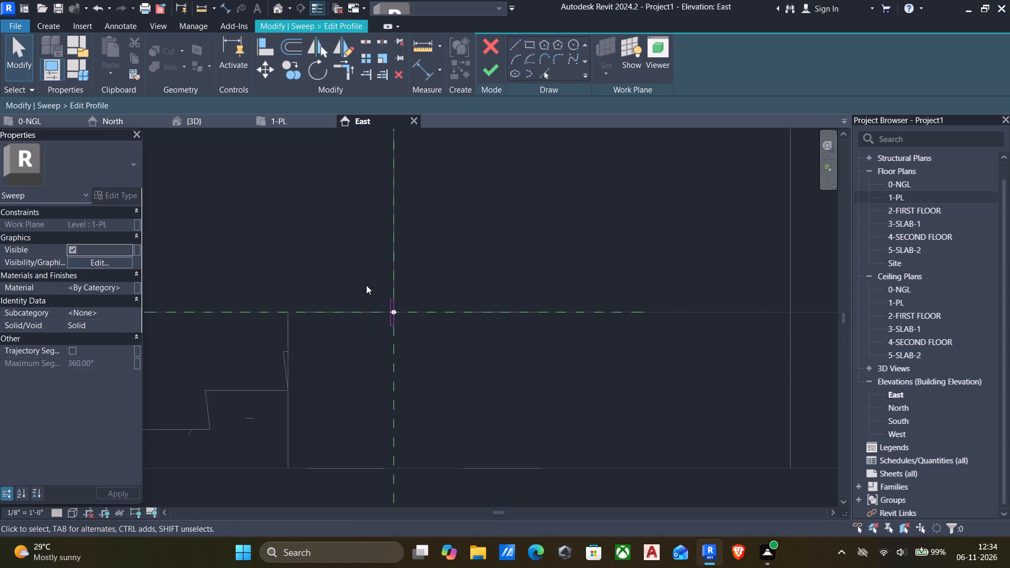
{"action": "left_click", "coordinate": [491, 66]}
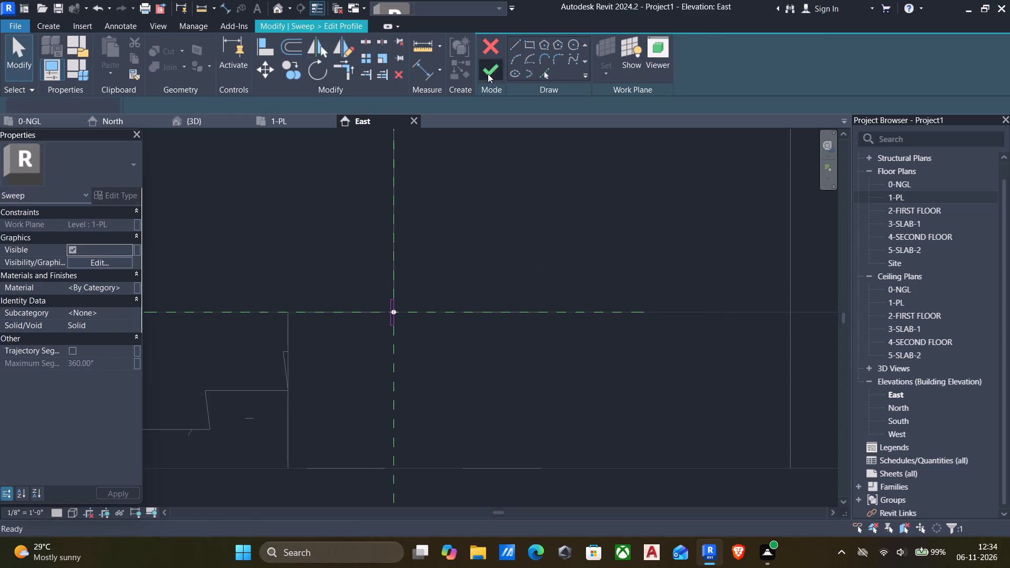
{"action": "left_click", "coordinate": [487, 72]}
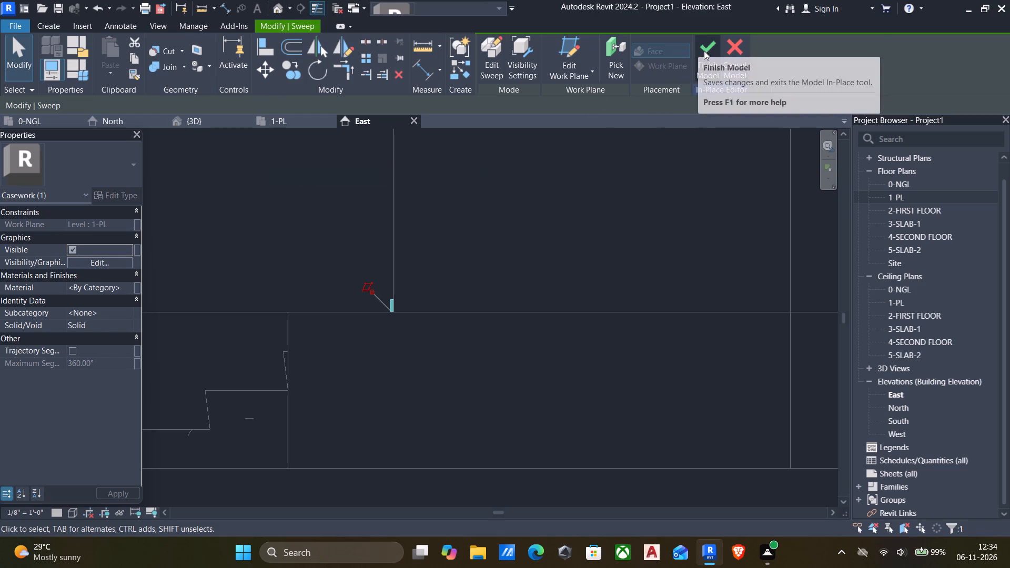
Set the East elevation's visual style to Shaded and view the sweep against the wall.
{"action": "left_click", "coordinate": [74, 512]}
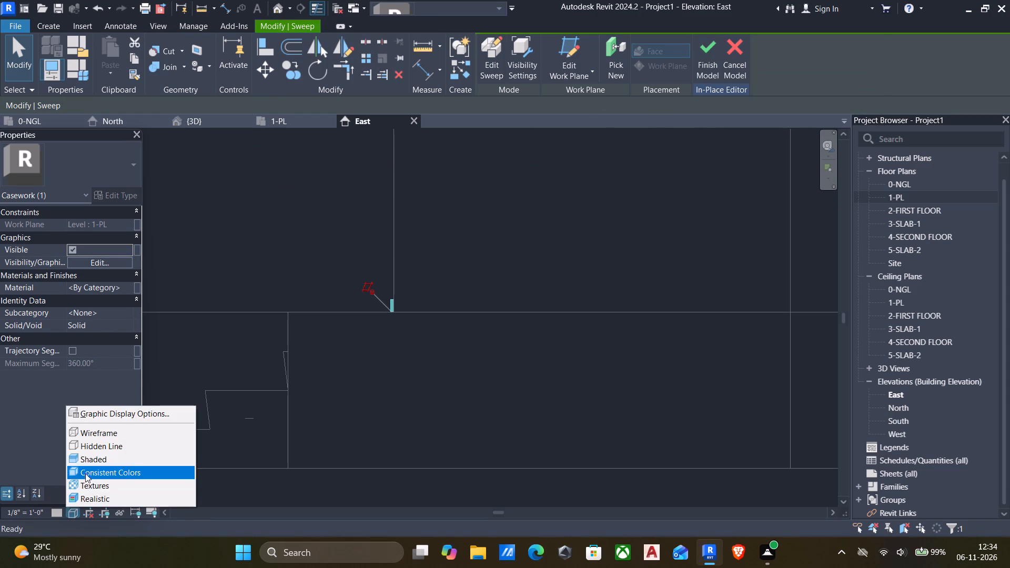
{"action": "left_click", "coordinate": [88, 462]}
{"action": "scroll", "coordinate": [340, 280], "scroll_direction": "down", "scroll_amount": 4}
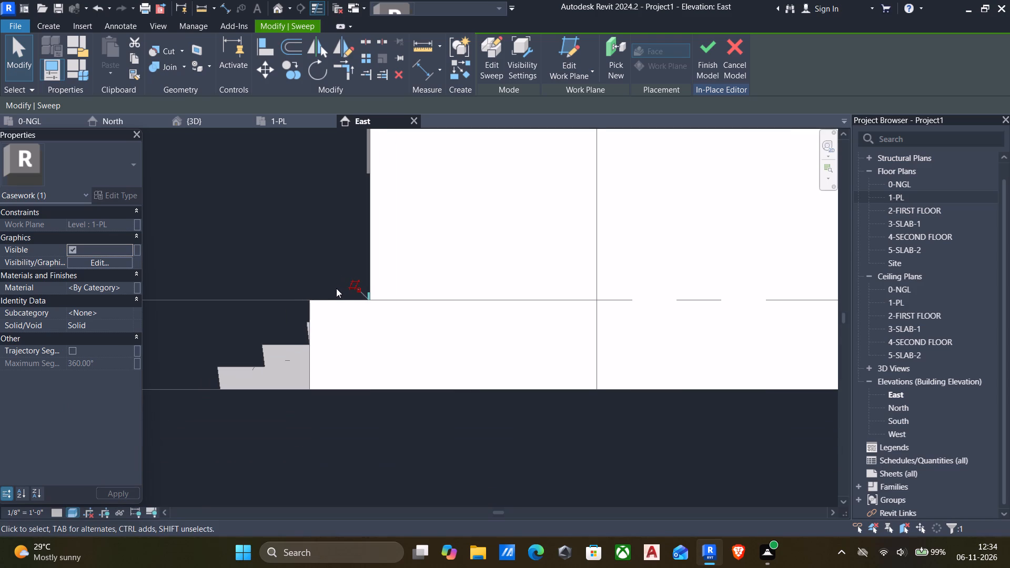
{"action": "scroll", "coordinate": [392, 344], "scroll_direction": "down", "scroll_amount": 3}
{"action": "middle_click_drag", "start_coordinate": [372, 331], "coordinate": [427, 352], "text": "shift"}
{"action": "scroll", "coordinate": [413, 342], "scroll_direction": "down", "scroll_amount": 3}
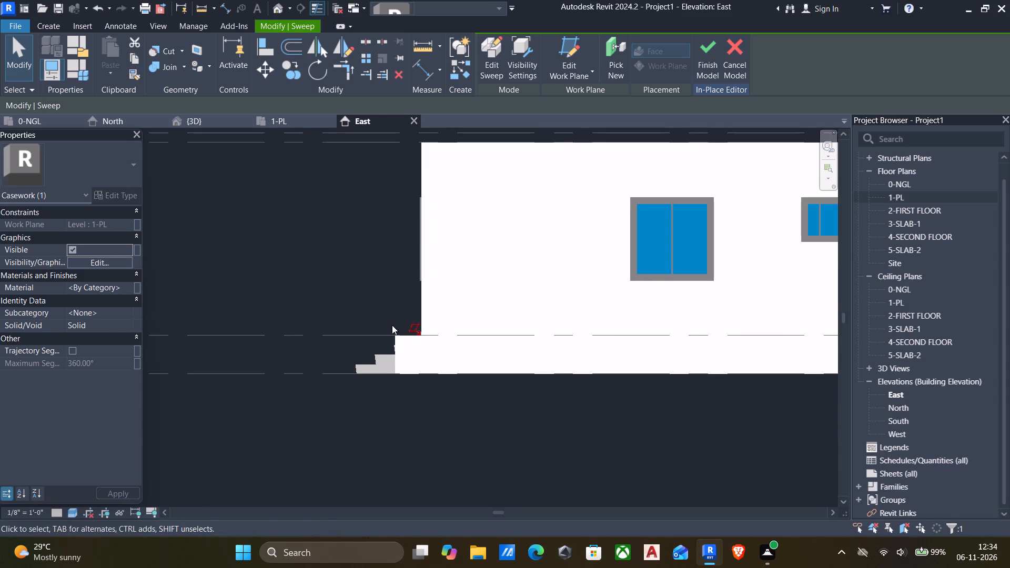
{"action": "scroll", "coordinate": [392, 325], "scroll_direction": "down", "scroll_amount": 1}
{"action": "middle_click_drag", "start_coordinate": [370, 314], "coordinate": [392, 369], "text": "shift"}
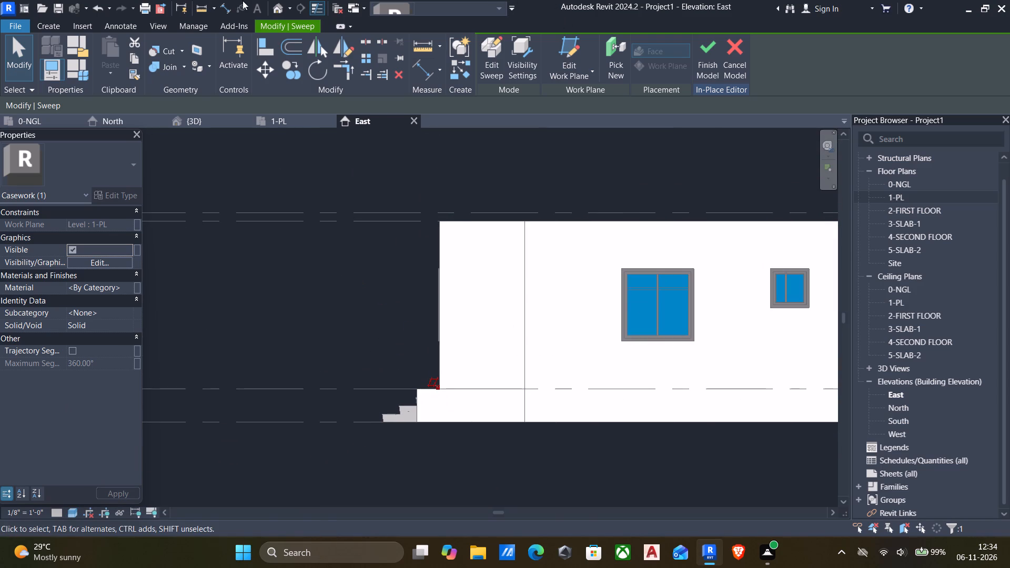
Examine in 3D how the sweep runs along the southwest room wall, at the front stair and at the outer wall corner.
{"action": "left_click", "coordinate": [281, 6]}
{"action": "scroll", "coordinate": [381, 265], "scroll_direction": "down", "scroll_amount": 3}
{"action": "middle_click_drag", "start_coordinate": [382, 263], "coordinate": [375, 263]}
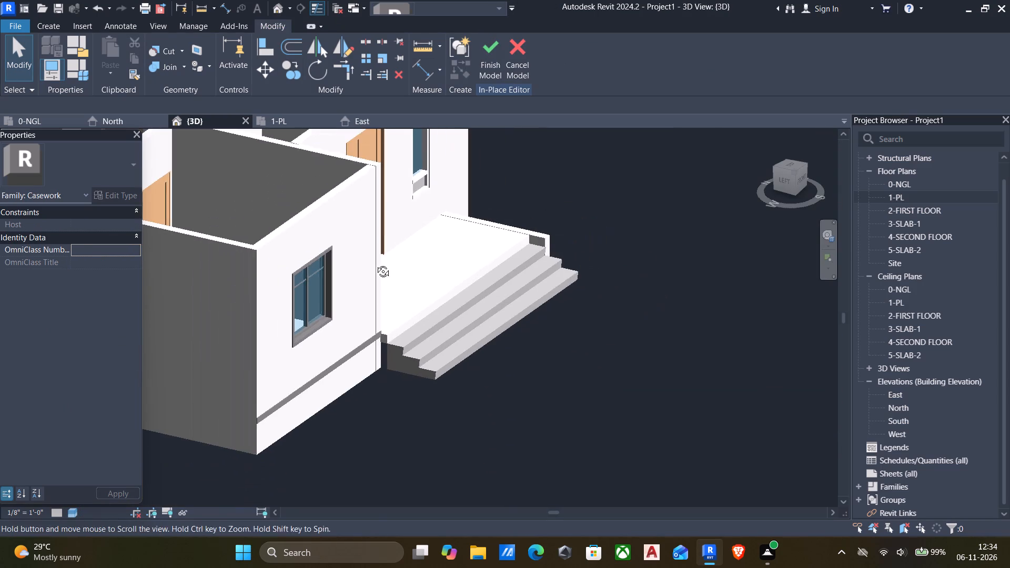
{"action": "middle_click_drag", "start_coordinate": [375, 263], "coordinate": [318, 255]}
{"action": "scroll", "coordinate": [314, 255], "scroll_direction": "down", "scroll_amount": 4}
{"action": "middle_click_drag", "start_coordinate": [315, 237], "coordinate": [481, 254]}
{"action": "middle_click_drag", "start_coordinate": [473, 263], "coordinate": [318, 197], "text": "shift"}
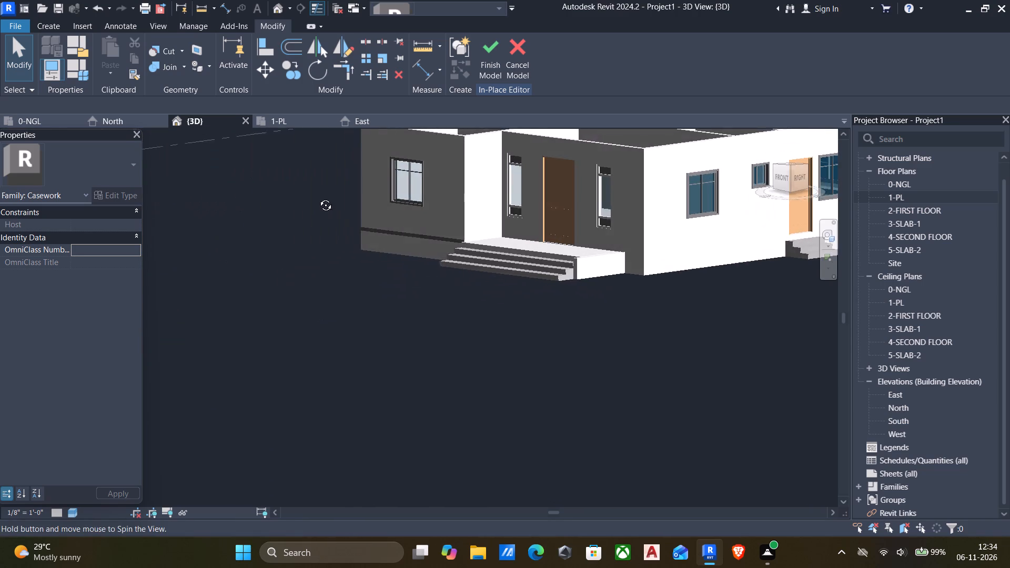
{"action": "middle_click_drag", "start_coordinate": [318, 197], "coordinate": [318, 200], "text": "shift"}
{"action": "scroll", "coordinate": [416, 243], "scroll_direction": "up", "scroll_amount": 10}
{"action": "left_click", "coordinate": [477, 237]}
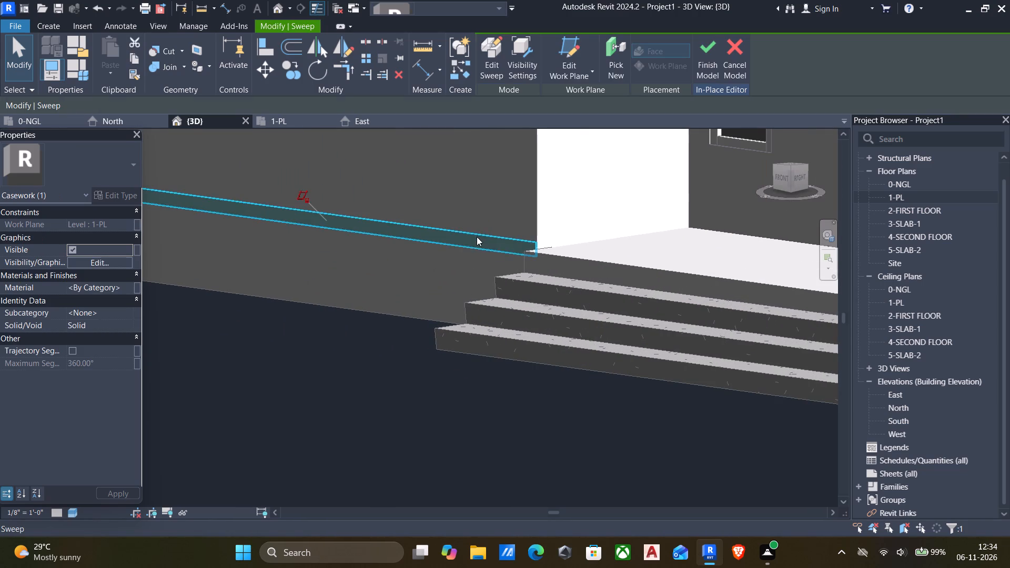
{"action": "scroll", "coordinate": [480, 240], "scroll_direction": "down", "scroll_amount": 3}
{"action": "middle_click_drag", "start_coordinate": [486, 242], "coordinate": [494, 286], "text": "shift"}
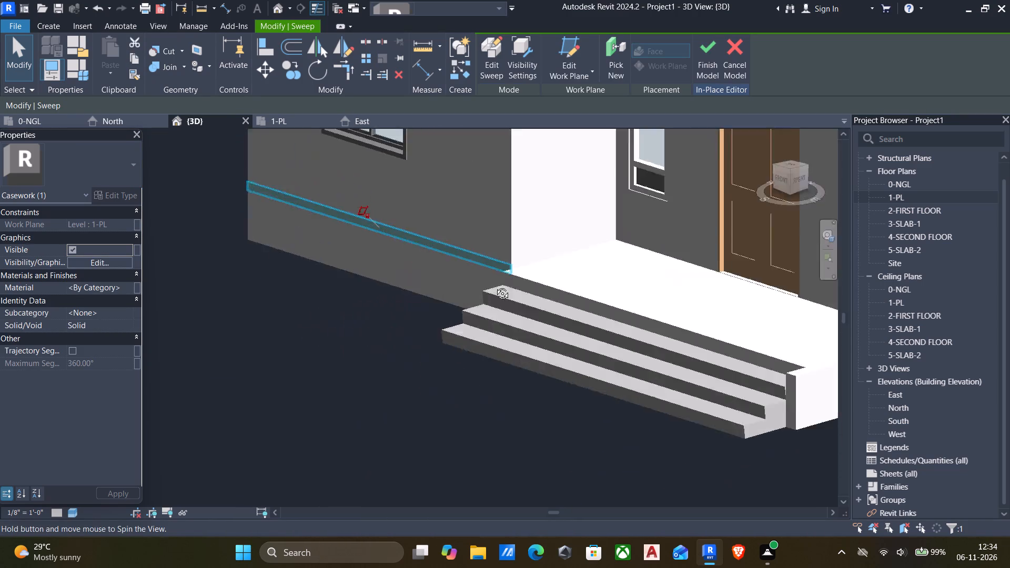
{"action": "middle_click_drag", "start_coordinate": [494, 286], "coordinate": [754, 258], "text": "shift"}
{"action": "scroll", "coordinate": [309, 270], "scroll_direction": "up", "scroll_amount": 5}
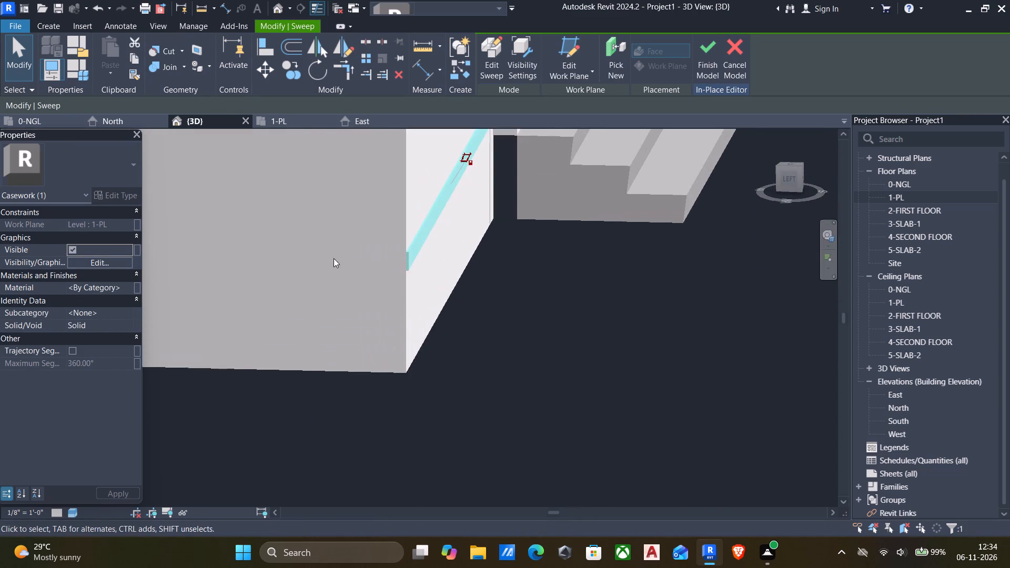
{"action": "scroll", "coordinate": [380, 251], "scroll_direction": "up", "scroll_amount": 6}
{"action": "scroll", "coordinate": [451, 258], "scroll_direction": "up", "scroll_amount": 5}
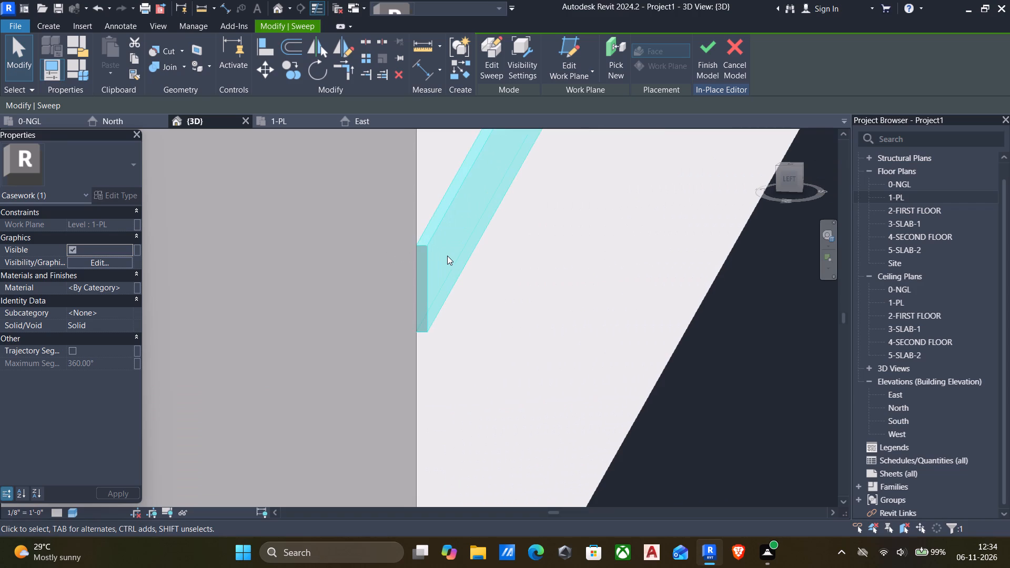
{"action": "scroll", "coordinate": [460, 256], "scroll_direction": "down", "scroll_amount": 13}
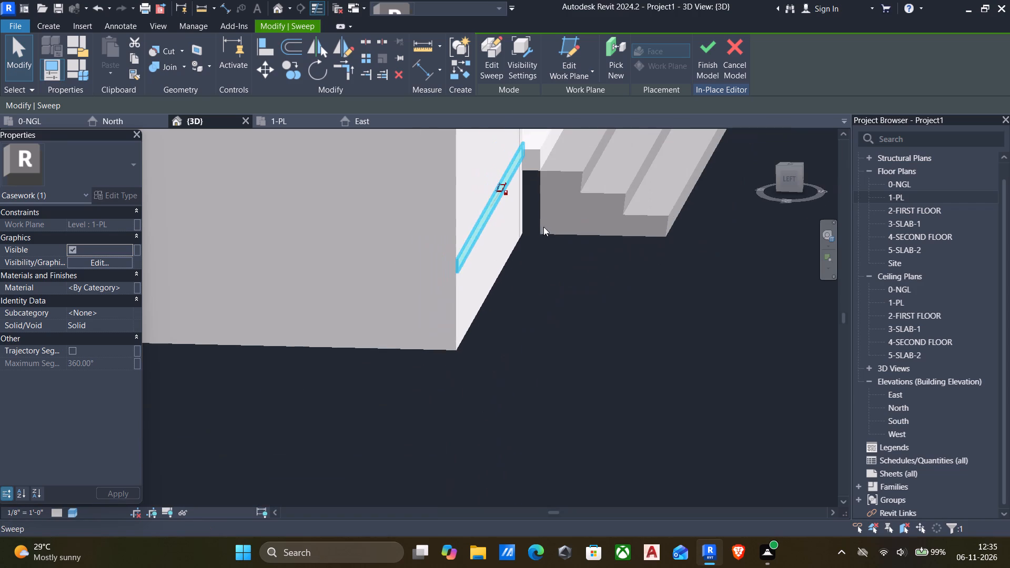
Edit the sweep's profile sketch facing the Left view and nudge its outer vertical line toward the wall, reducing the thickness to 1/8".
{"action": "left_click", "coordinate": [489, 60]}
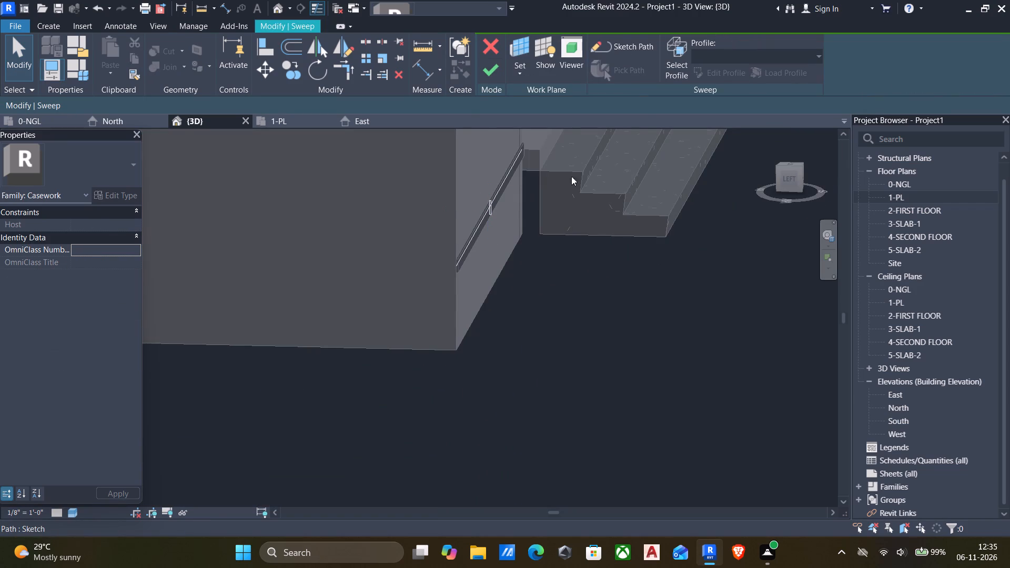
{"action": "left_click", "coordinate": [670, 65]}
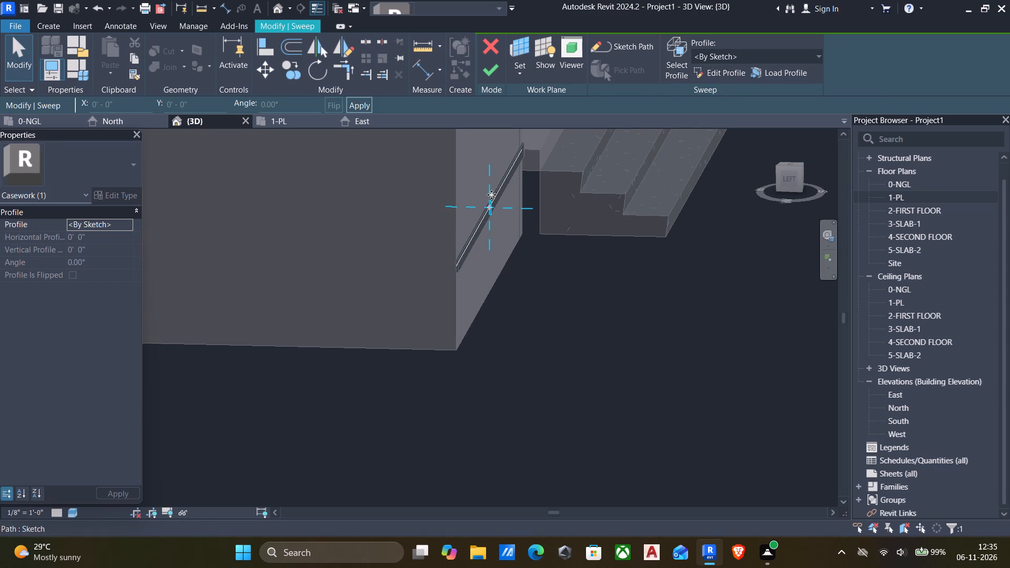
{"action": "left_click", "coordinate": [720, 69]}
{"action": "scroll", "coordinate": [472, 215], "scroll_direction": "up", "scroll_amount": 4}
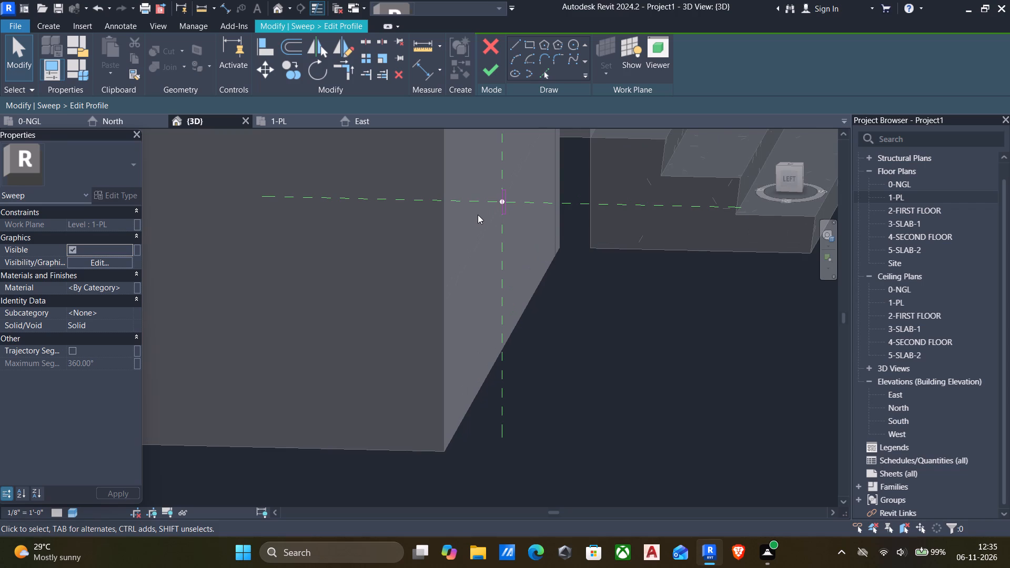
{"action": "left_click", "coordinate": [779, 178]}
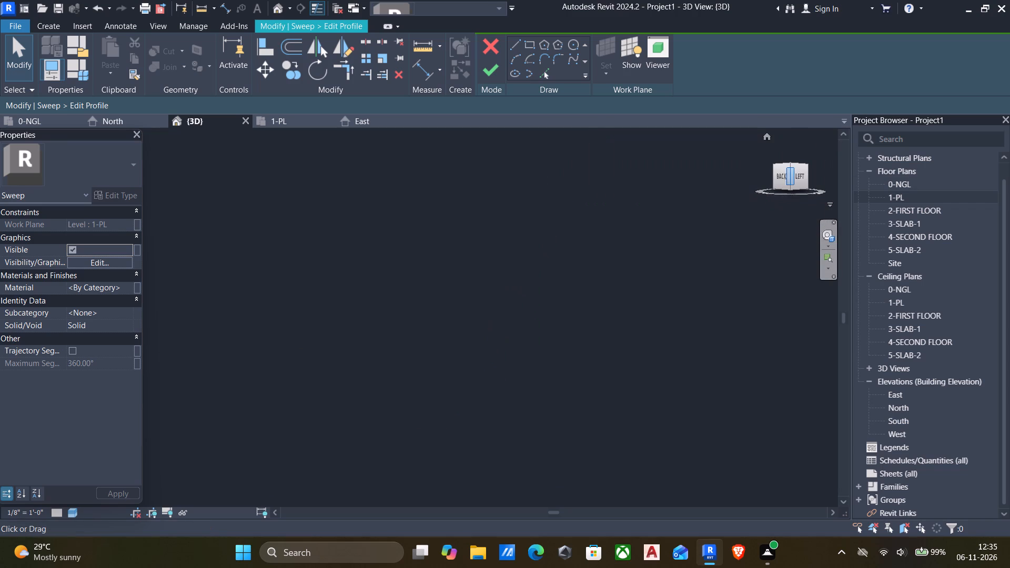
{"action": "left_click", "coordinate": [799, 180]}
{"action": "scroll", "coordinate": [478, 350], "scroll_direction": "up", "scroll_amount": 9}
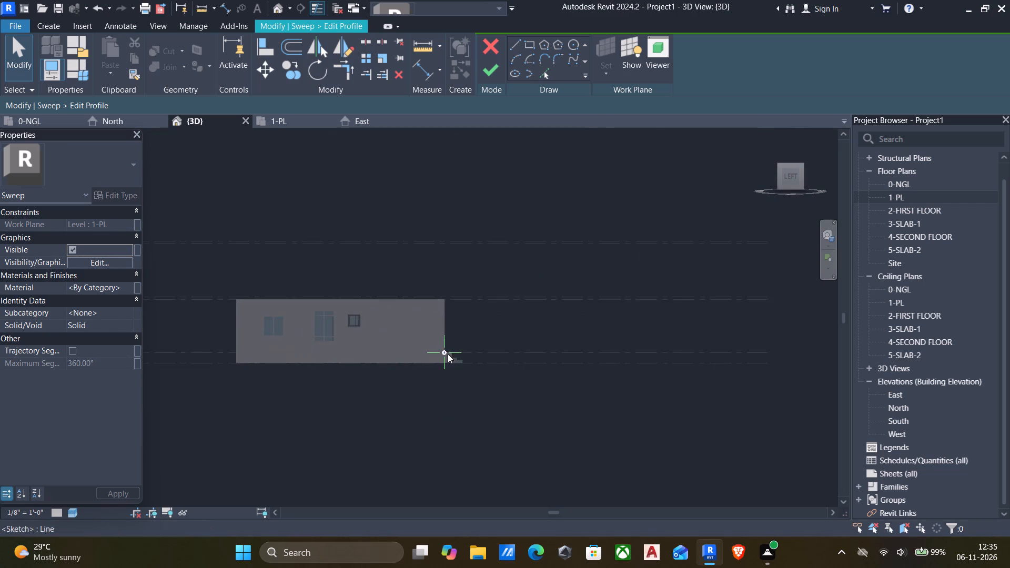
{"action": "scroll", "coordinate": [448, 354], "scroll_direction": "up", "scroll_amount": 20}
{"action": "scroll", "coordinate": [448, 354], "scroll_direction": "up", "scroll_amount": 3}
{"action": "scroll", "coordinate": [512, 327], "scroll_direction": "up", "scroll_amount": 6}
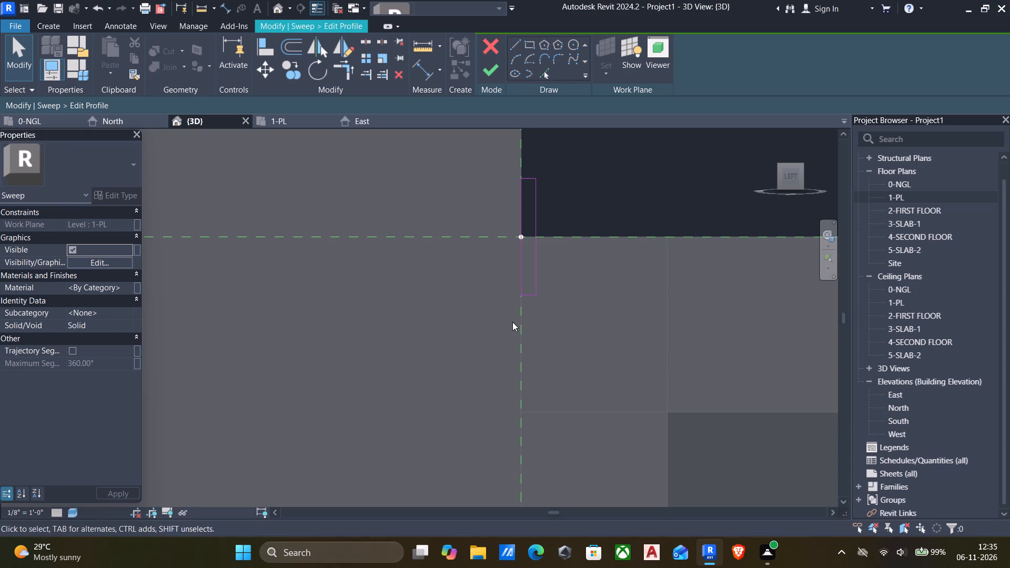
{"action": "scroll", "coordinate": [512, 322], "scroll_direction": "down", "scroll_amount": 4}
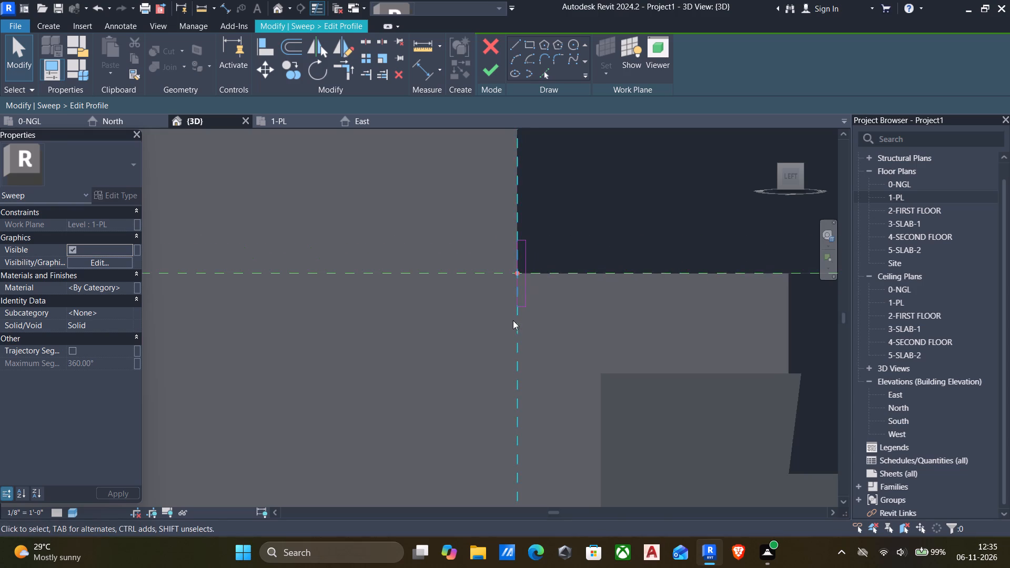
{"action": "left_click", "coordinate": [529, 272]}
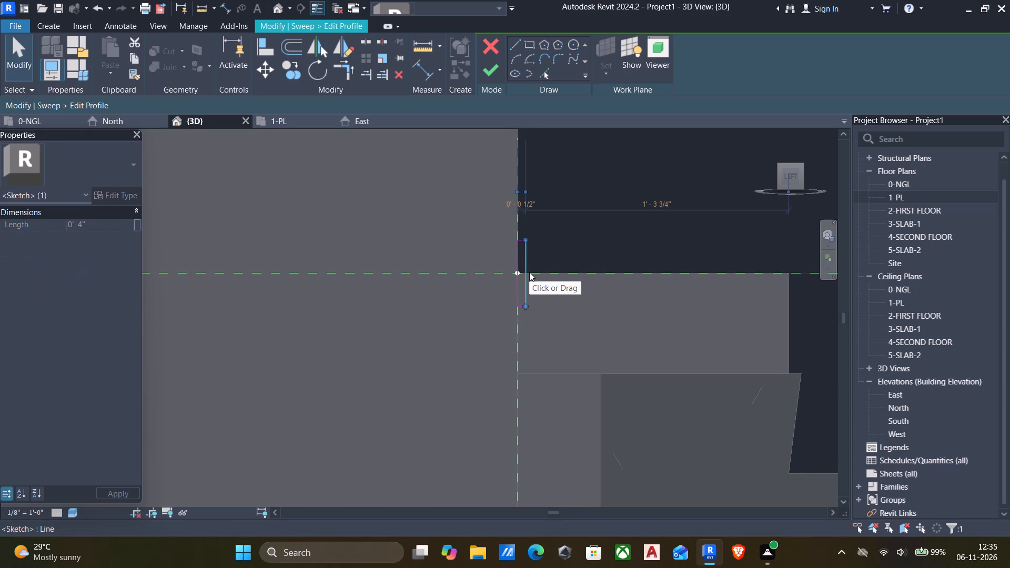
{"action": "key", "text": "Left"}
{"action": "key", "text": "Left"}
{"action": "key", "text": "Left"}
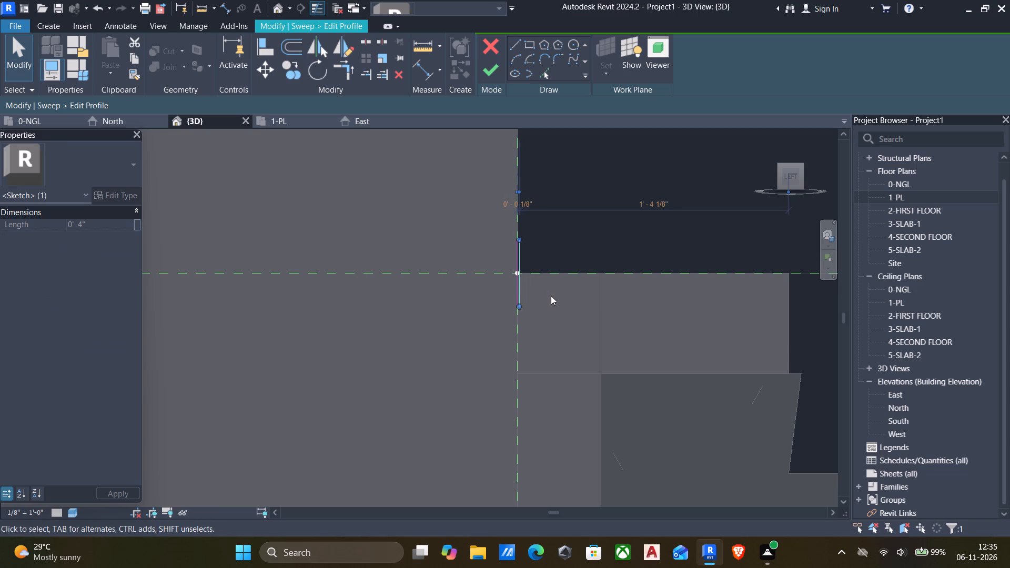
{"action": "left_click", "coordinate": [551, 296]}
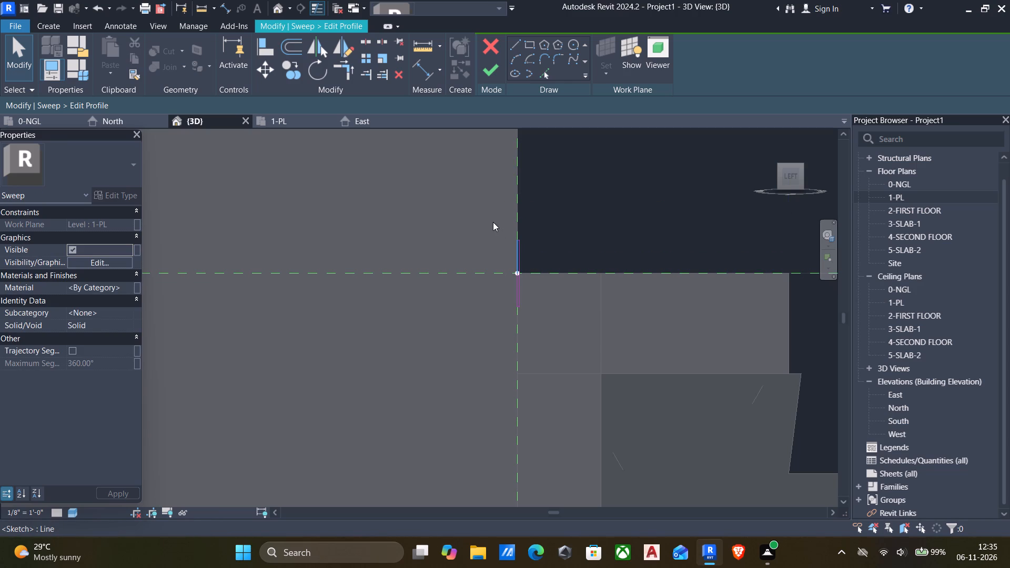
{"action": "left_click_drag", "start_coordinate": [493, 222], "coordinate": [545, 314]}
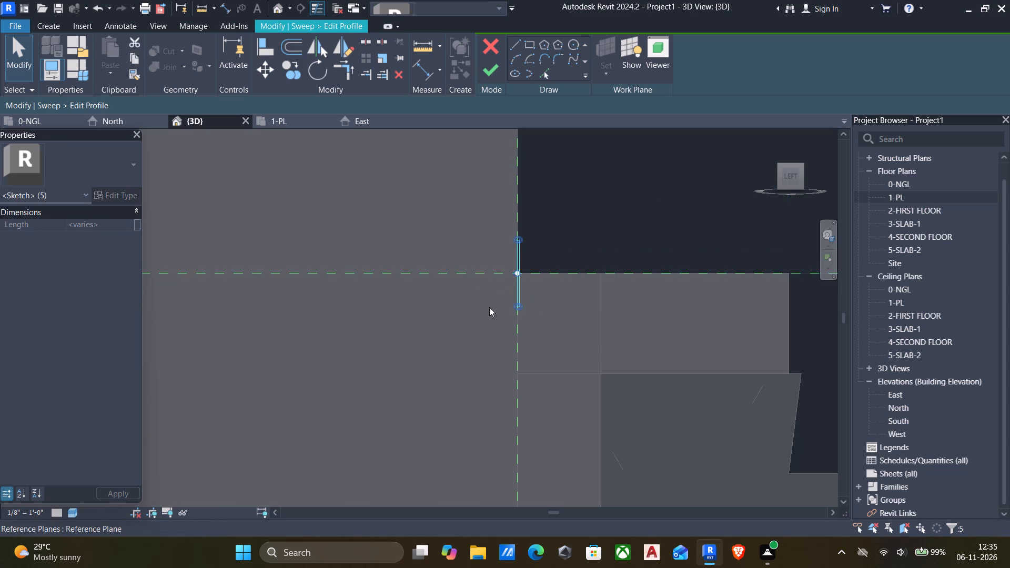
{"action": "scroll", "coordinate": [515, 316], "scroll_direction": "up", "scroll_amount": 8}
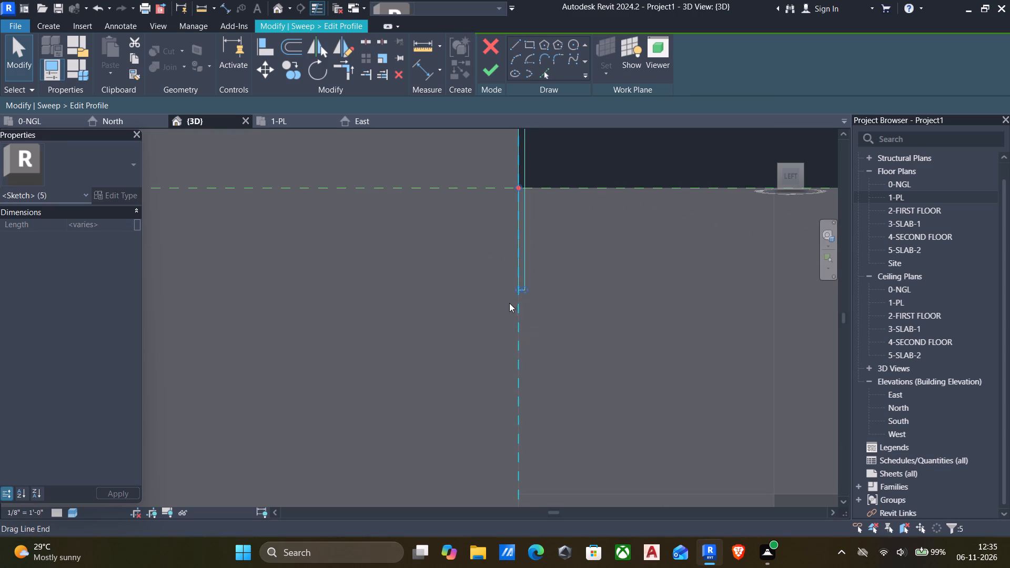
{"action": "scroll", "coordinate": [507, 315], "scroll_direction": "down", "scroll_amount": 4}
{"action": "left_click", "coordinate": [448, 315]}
Nudge the top line of the profile rectangle upward until the profile is 4 1/8" high.
{"action": "scroll", "coordinate": [524, 295], "scroll_direction": "up", "scroll_amount": 5}
{"action": "scroll", "coordinate": [510, 305], "scroll_direction": "down", "scroll_amount": 3}
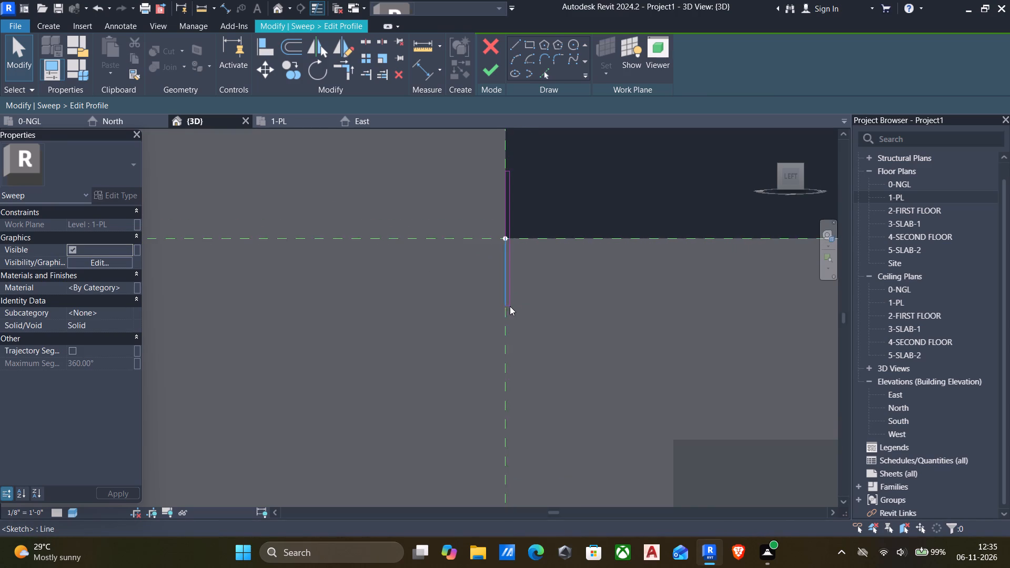
{"action": "scroll", "coordinate": [510, 306], "scroll_direction": "down", "scroll_amount": 2}
{"action": "scroll", "coordinate": [507, 189], "scroll_direction": "up", "scroll_amount": 4}
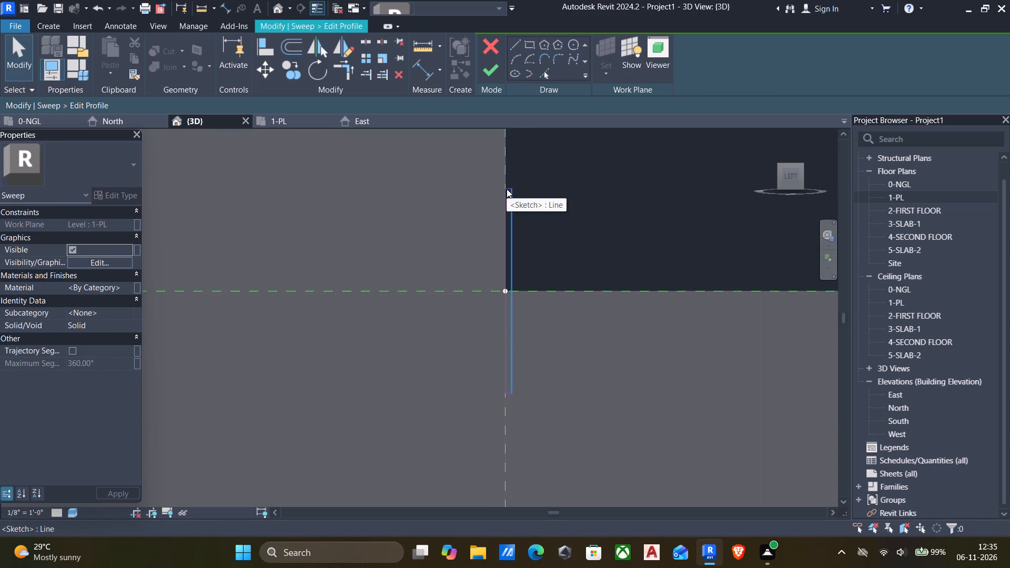
{"action": "scroll", "coordinate": [507, 189], "scroll_direction": "up", "scroll_amount": 3}
{"action": "left_click", "coordinate": [506, 185]}
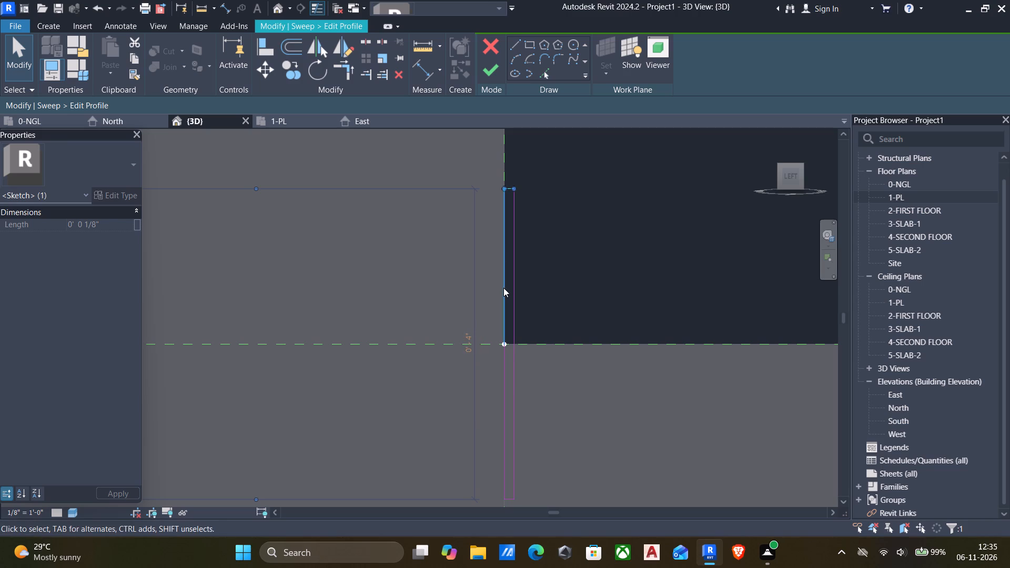
{"action": "key", "text": "Up"}
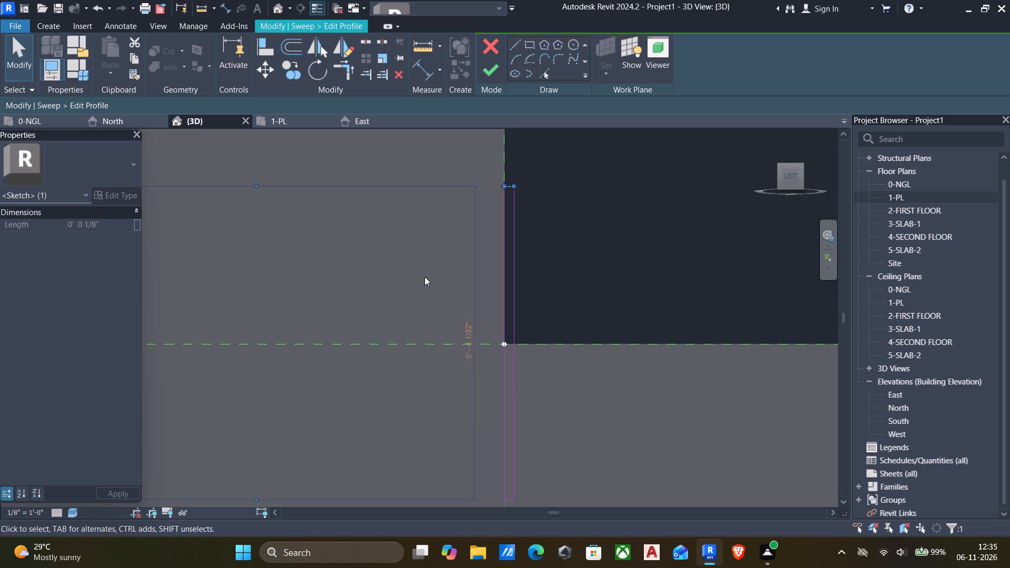
{"action": "key", "text": "Up"}
{"action": "key", "text": "Up"}
{"action": "key", "text": "Up"}
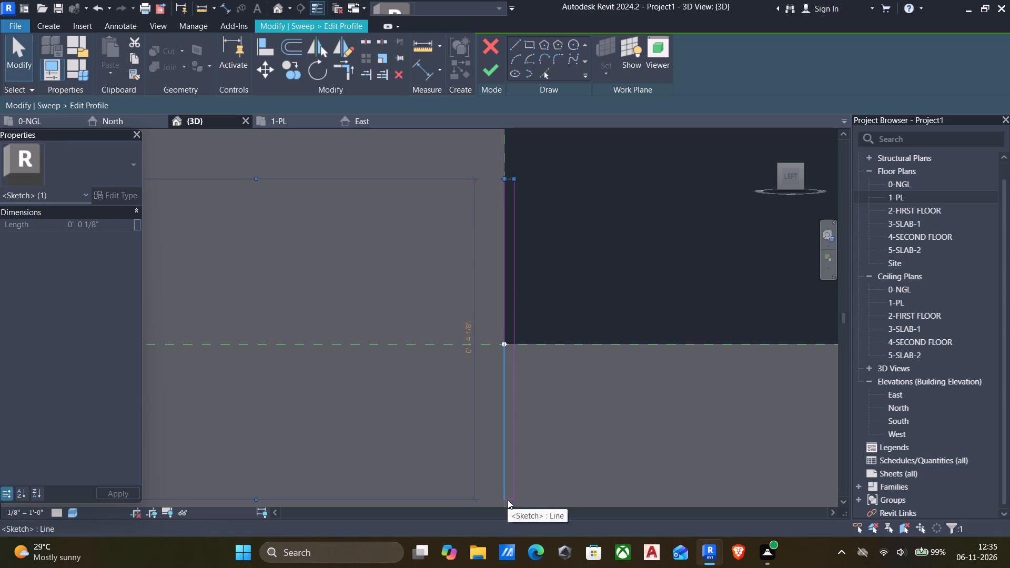
Nudge the bottom line of the profile rectangle downward until the profile is 4 5/16" high.
{"action": "left_click", "coordinate": [513, 503]}
{"action": "key", "text": "Down"}
{"action": "key", "text": "Down"}
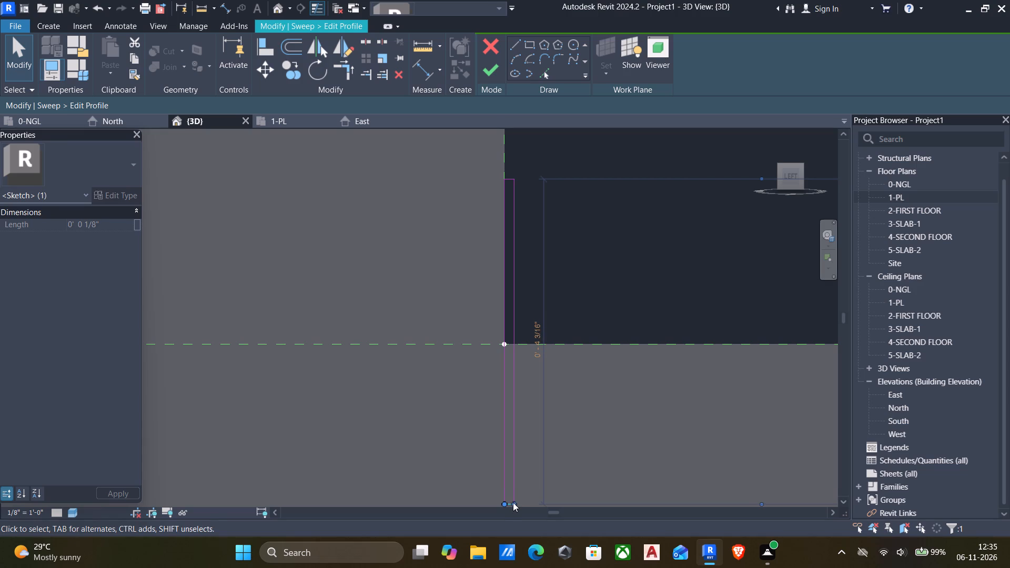
{"action": "key", "text": "Down"}
{"action": "key", "text": "Down"}
{"action": "key", "text": "Down"}
{"action": "key", "text": "Down"}
Nudge the profile's top line up to 2 3/16" above the horizontal reference plane at level 1-PL.
{"action": "left_click", "coordinate": [506, 179]}
{"action": "key", "text": "Up"}
{"action": "key", "text": "Up"}
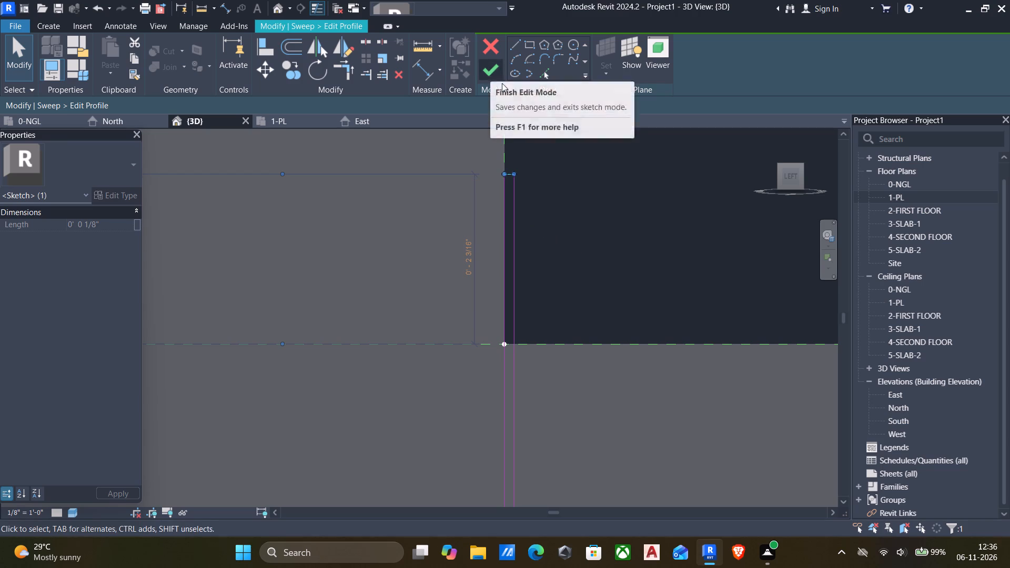
{"action": "left_click", "coordinate": [585, 236]}
Copy the whole profile rectangle 6" straight up along the wall face, with multiple copies enabled.
{"action": "scroll", "coordinate": [574, 236], "scroll_direction": "down", "scroll_amount": 8}
{"action": "scroll", "coordinate": [516, 249], "scroll_direction": "down", "scroll_amount": 5}
{"action": "middle_click_drag", "start_coordinate": [491, 265], "coordinate": [442, 239]}
{"action": "scroll", "coordinate": [442, 239], "scroll_direction": "down", "scroll_amount": 4}
{"action": "scroll", "coordinate": [571, 283], "scroll_direction": "down", "scroll_amount": 2}
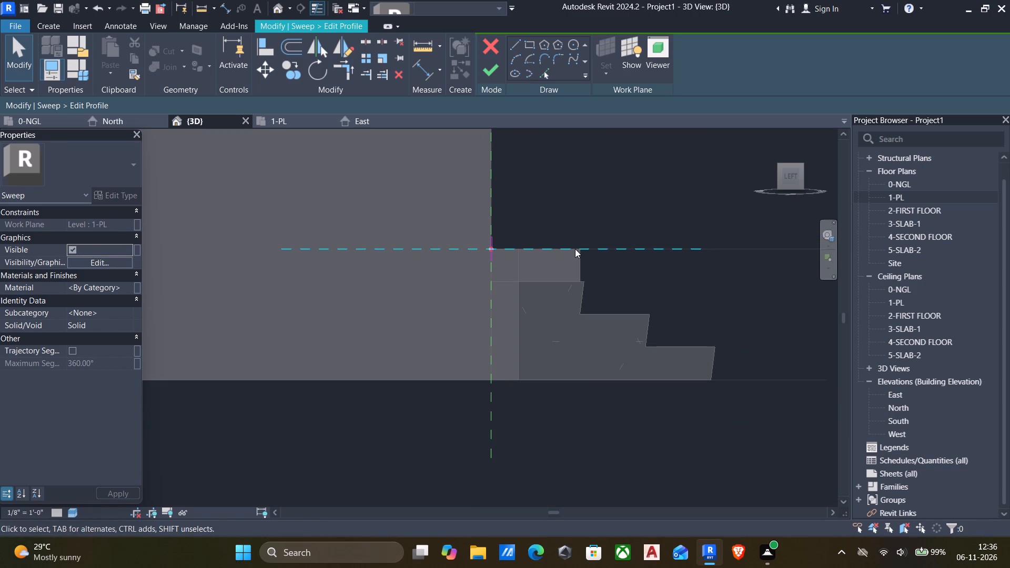
{"action": "left_click_drag", "start_coordinate": [442, 194], "coordinate": [532, 315]}
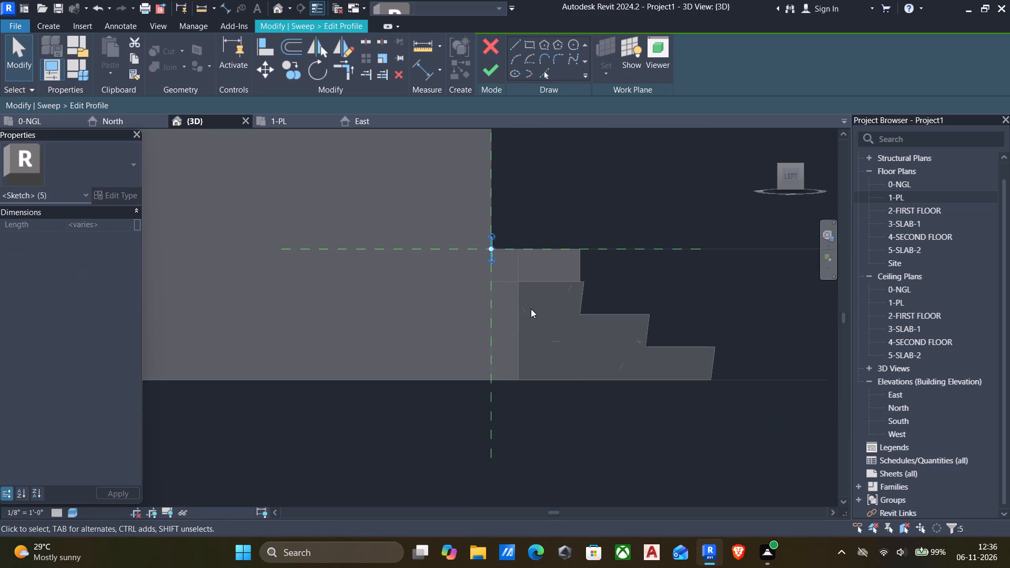
{"action": "type", "text": "co"}
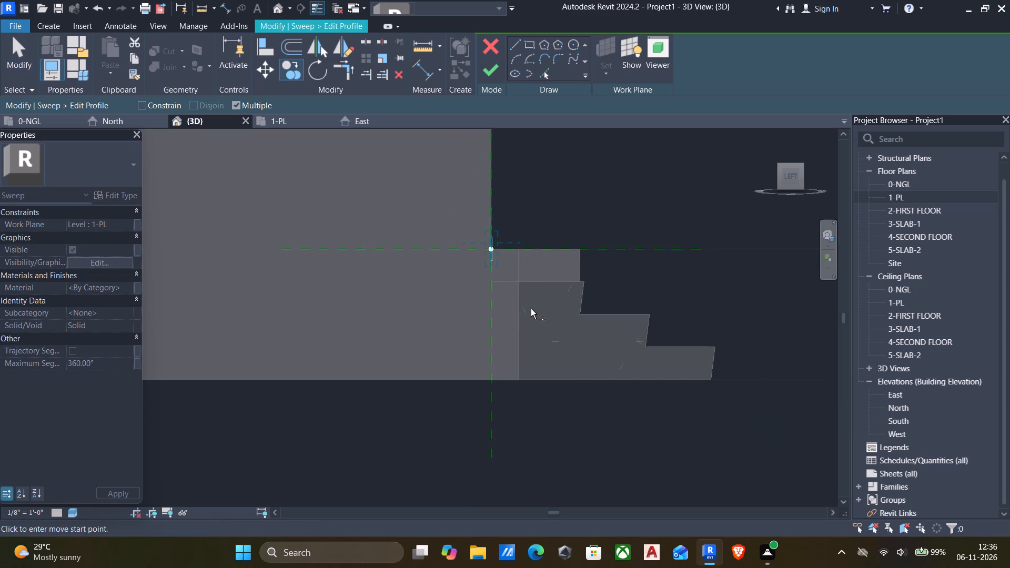
{"action": "scroll", "coordinate": [479, 256], "scroll_direction": "up", "scroll_amount": 8}
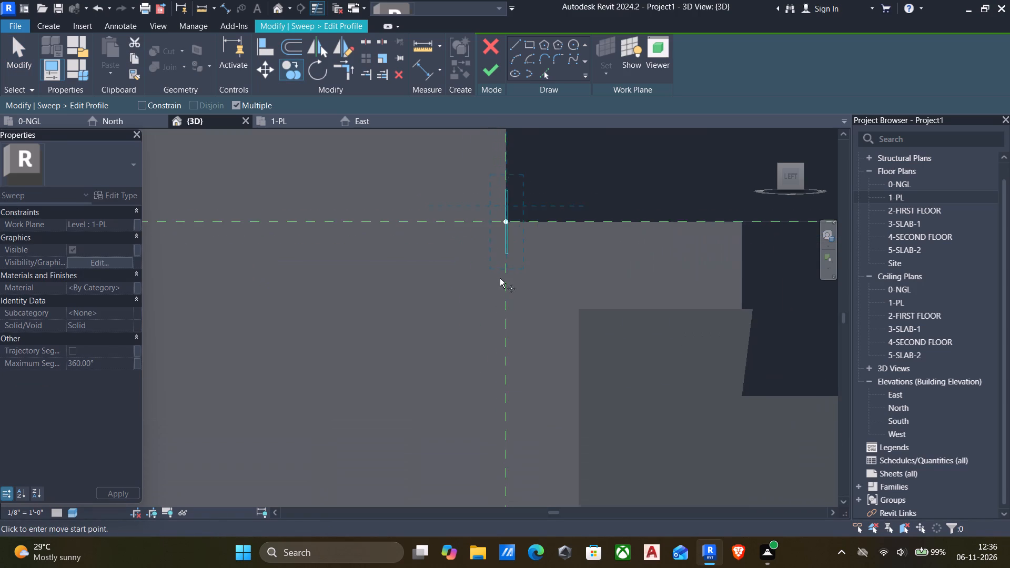
{"action": "scroll", "coordinate": [505, 251], "scroll_direction": "up", "scroll_amount": 9}
{"action": "left_click", "coordinate": [513, 246]}
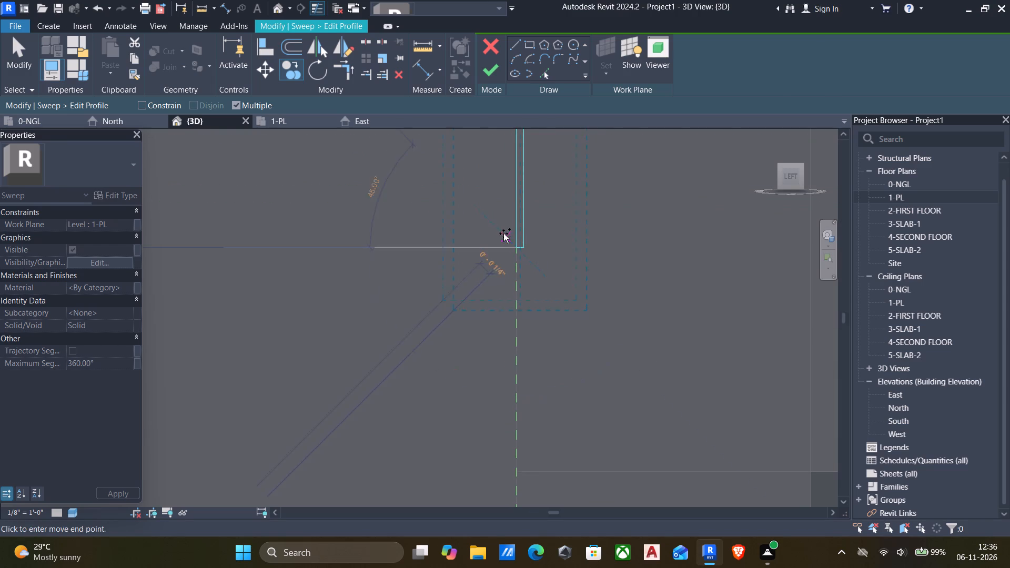
{"action": "scroll", "coordinate": [501, 231], "scroll_direction": "down", "scroll_amount": 5}
{"action": "middle_click_drag", "start_coordinate": [493, 225], "coordinate": [510, 363]}
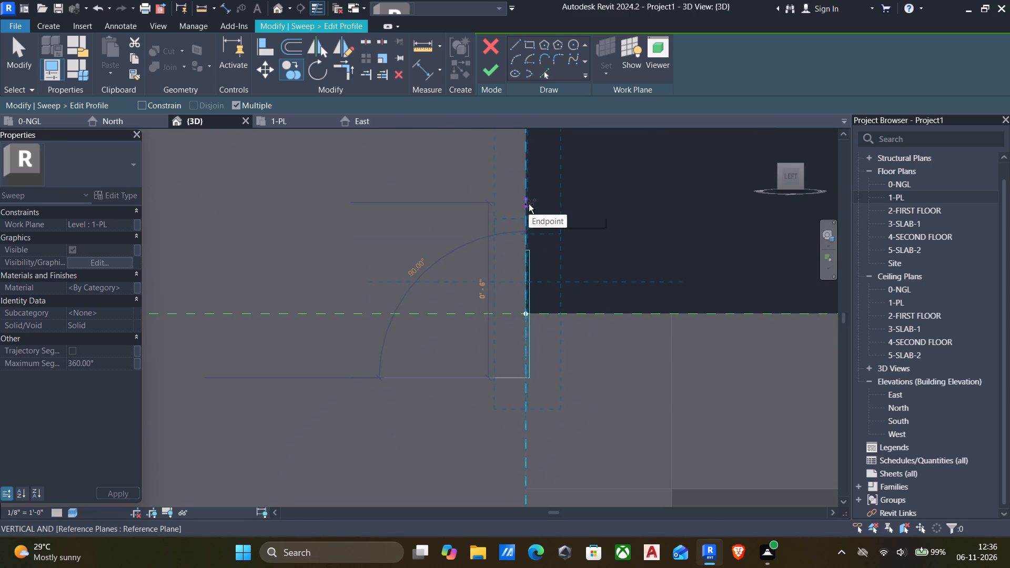
{"action": "left_click", "coordinate": [529, 204]}
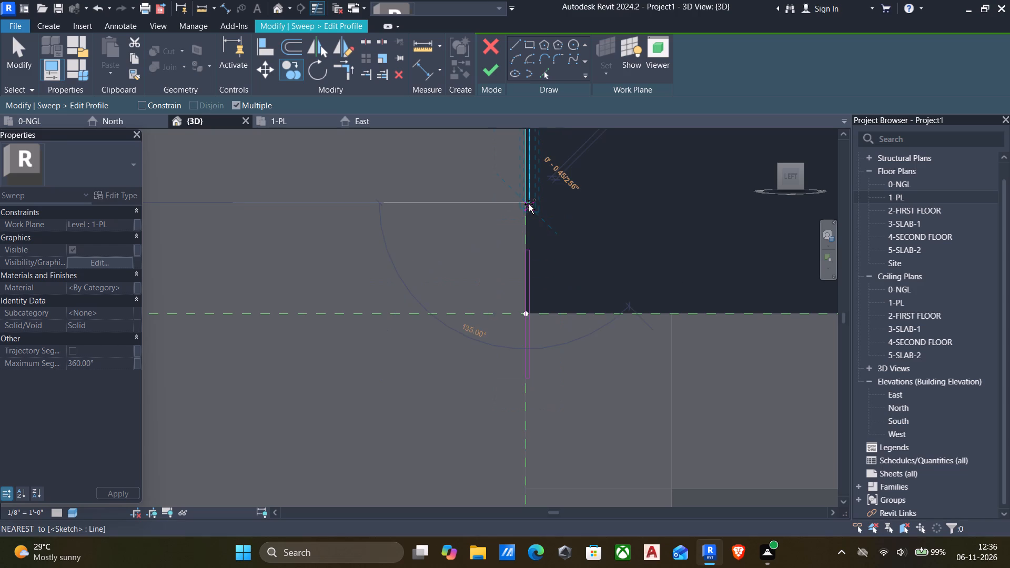
Place a second copy of the profile rectangle 6" above the first copy along the wall face.
{"action": "middle_click_drag", "start_coordinate": [464, 210], "coordinate": [447, 327]}
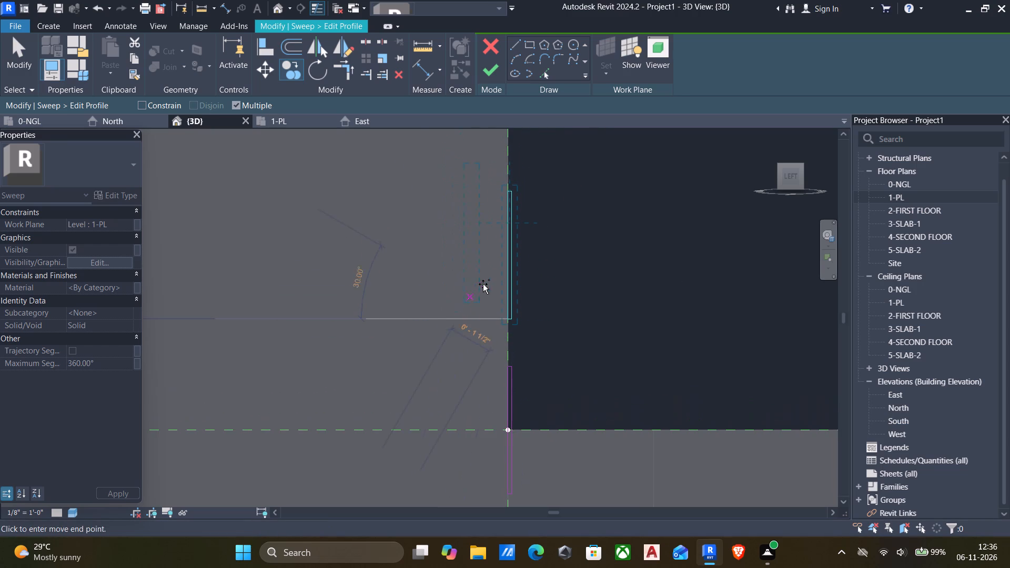
{"action": "middle_click_drag", "start_coordinate": [501, 164], "coordinate": [494, 241]}
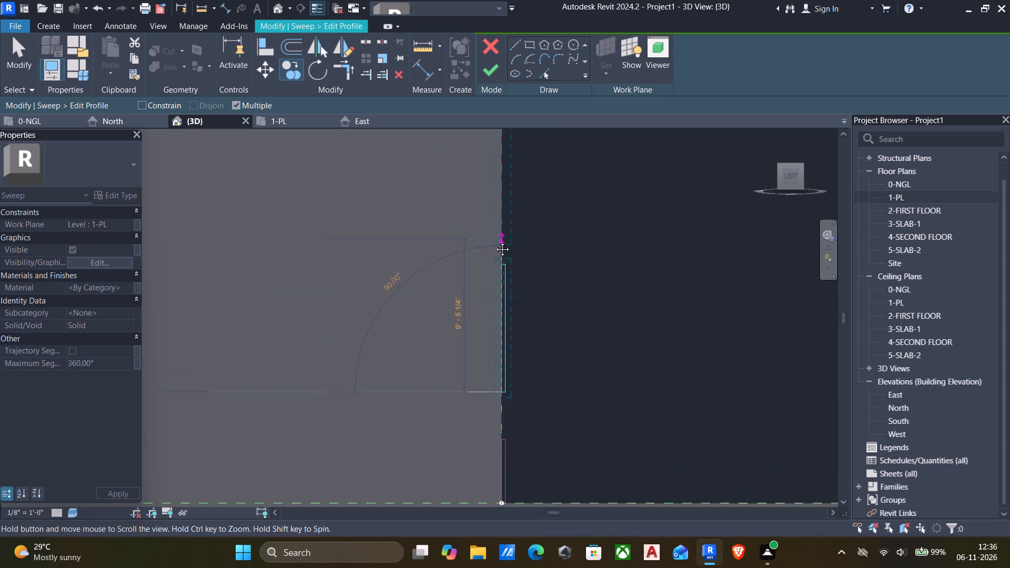
{"action": "middle_click_drag", "start_coordinate": [494, 241], "coordinate": [496, 261]}
{"action": "type", "text": "6\""}
{"action": "key", "text": "Return"}
Place a third copy of the profile rectangle 6" above the second copy along the wall face.
{"action": "middle_click_drag", "start_coordinate": [500, 208], "coordinate": [485, 296]}
{"action": "scroll", "coordinate": [485, 296], "scroll_direction": "down", "scroll_amount": 3}
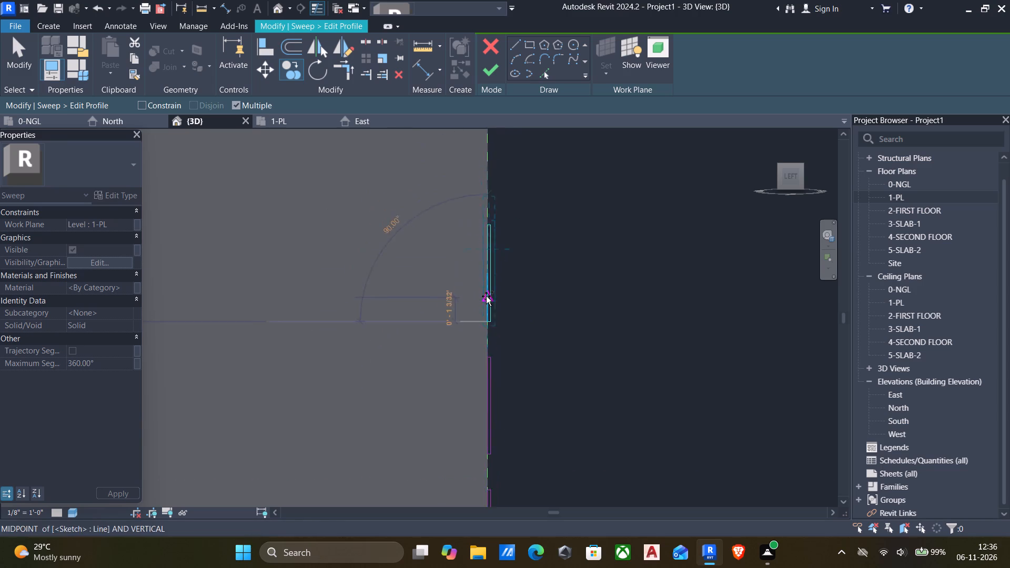
{"action": "scroll", "coordinate": [486, 296], "scroll_direction": "down", "scroll_amount": 2}
{"action": "middle_click_drag", "start_coordinate": [494, 191], "coordinate": [492, 274]}
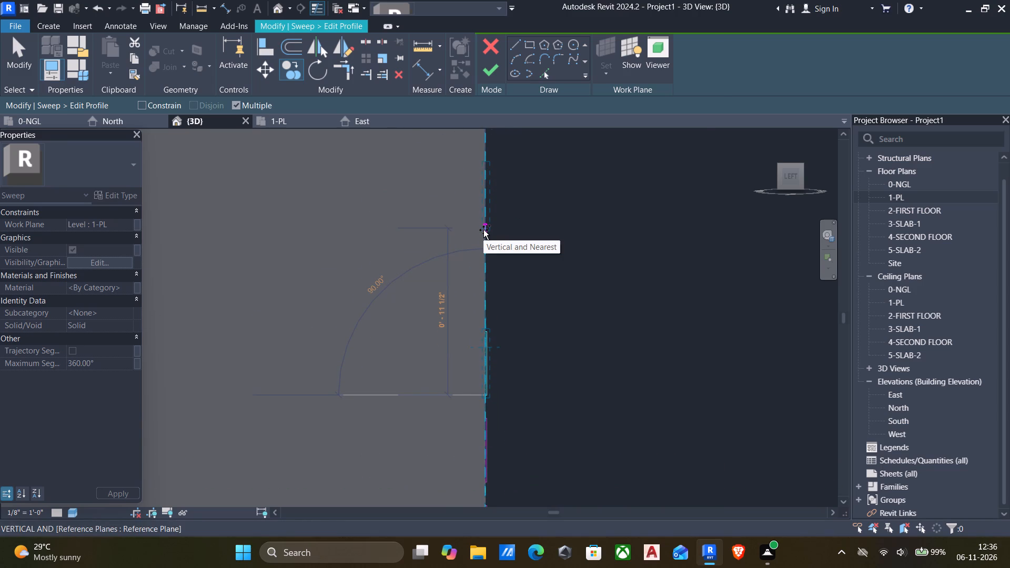
{"action": "type", "text": "6\""}
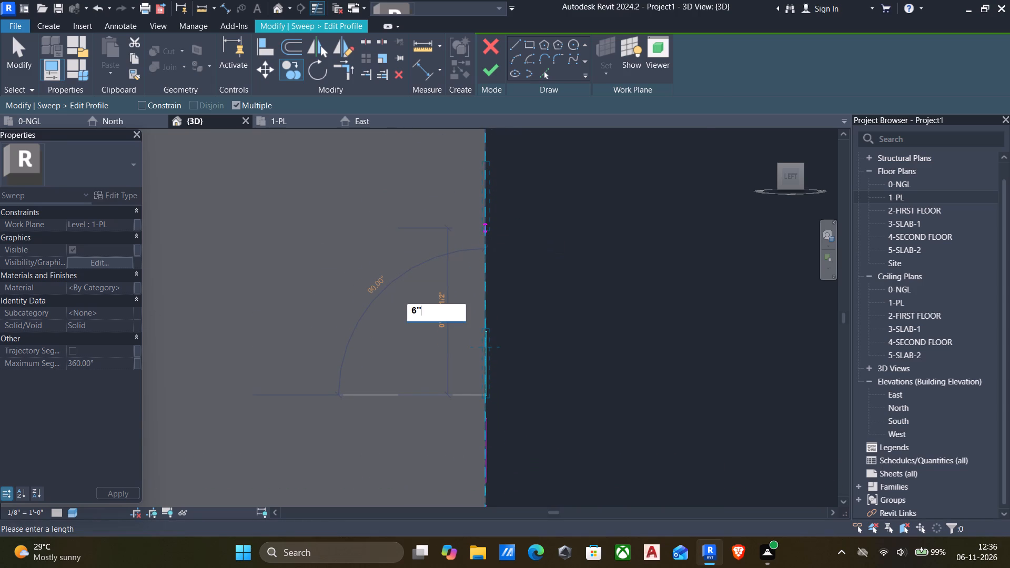
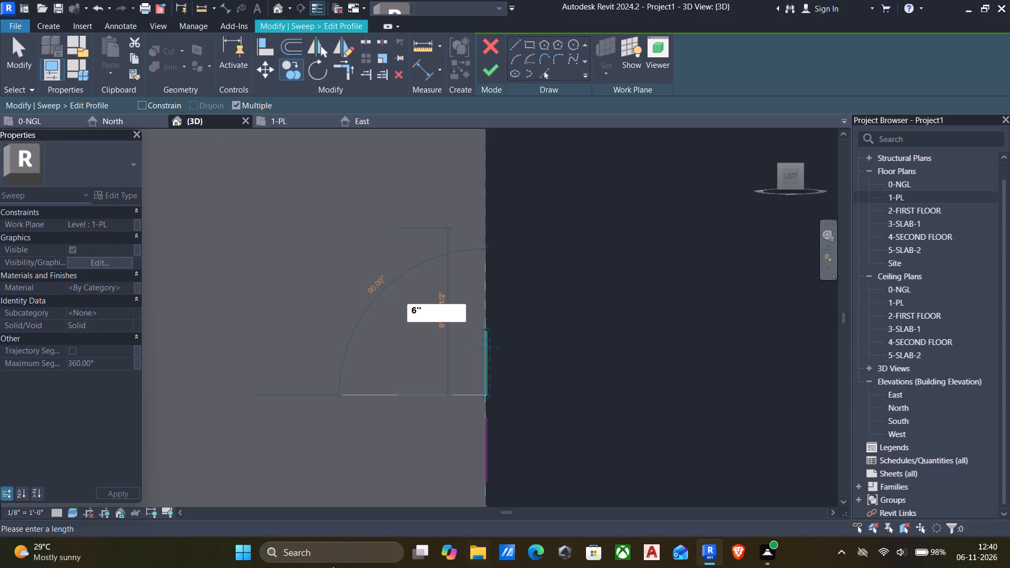
Place the copied profile rectangle 6" above the previous one along the wall edge and finish copying.
{"action": "left_click", "coordinate": [558, 356]}
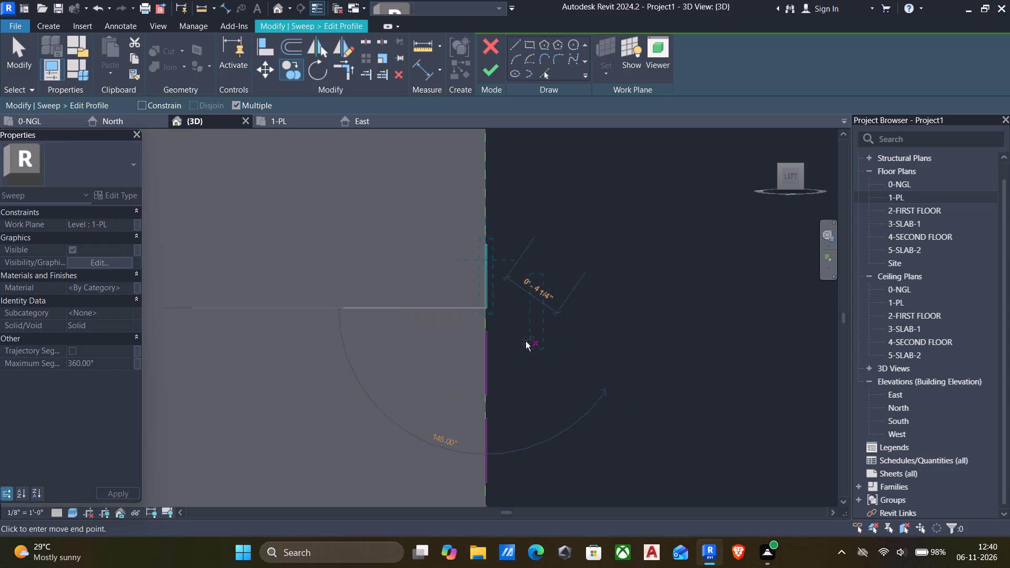
{"action": "key", "text": "Escape"}
{"action": "scroll", "coordinate": [572, 324], "scroll_direction": "down", "scroll_amount": 4}
{"action": "middle_click_drag", "start_coordinate": [567, 374], "coordinate": [555, 361]}
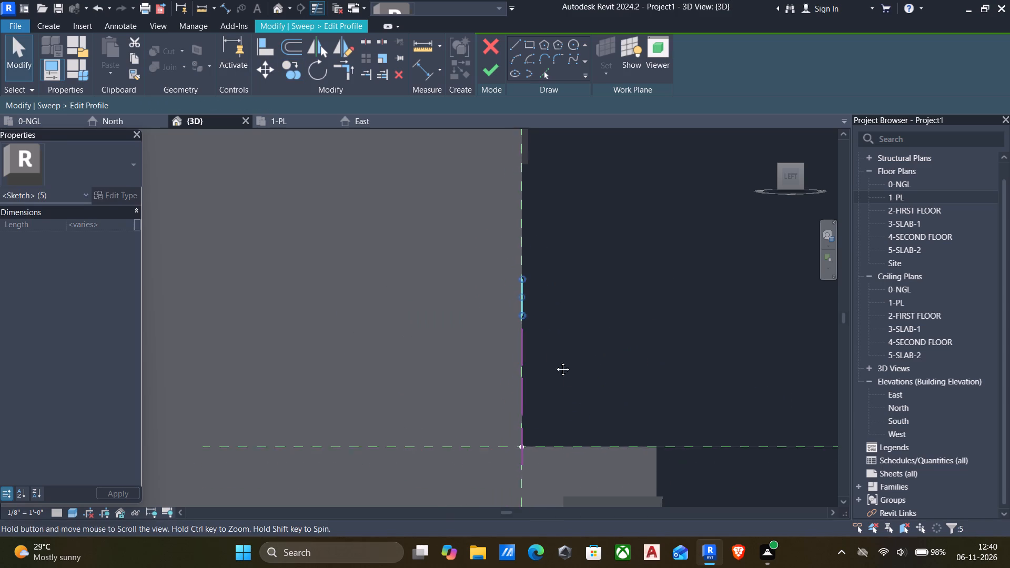
{"action": "middle_click_drag", "start_coordinate": [555, 361], "coordinate": [523, 321]}
{"action": "scroll", "coordinate": [522, 321], "scroll_direction": "down", "scroll_amount": 4}
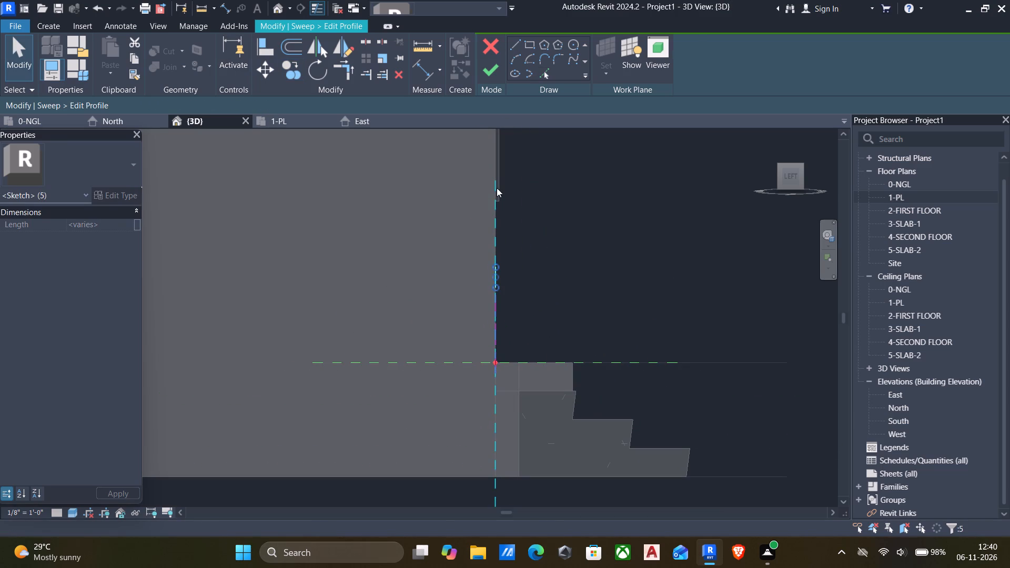
{"action": "scroll", "coordinate": [483, 308], "scroll_direction": "up", "scroll_amount": 4}
{"action": "key", "text": "Escape"}
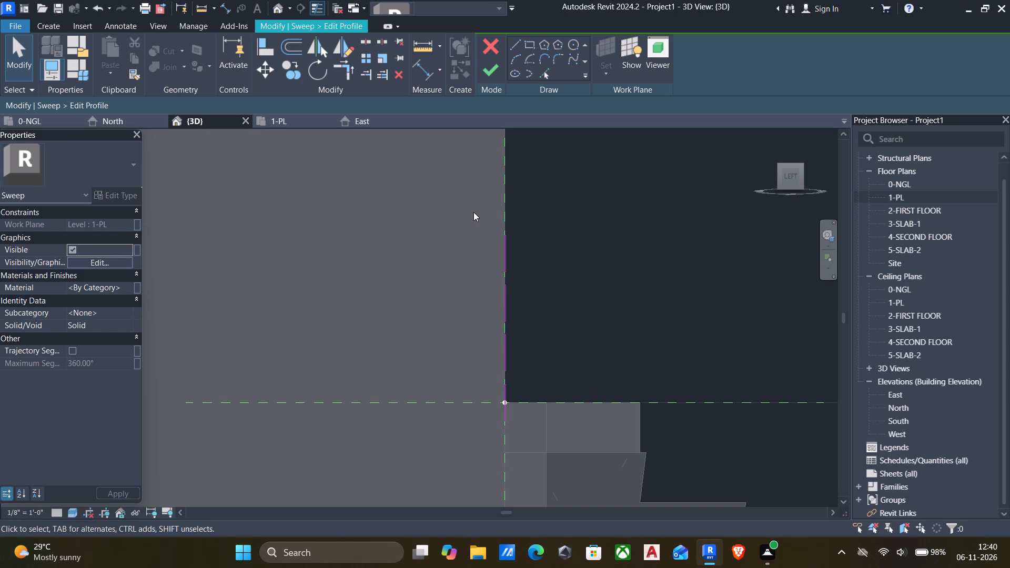
Copy the topmost thin profile rectangle straight up the wall edge twice, at 6" spacing.
{"action": "left_click_drag", "start_coordinate": [473, 211], "coordinate": [516, 271]}
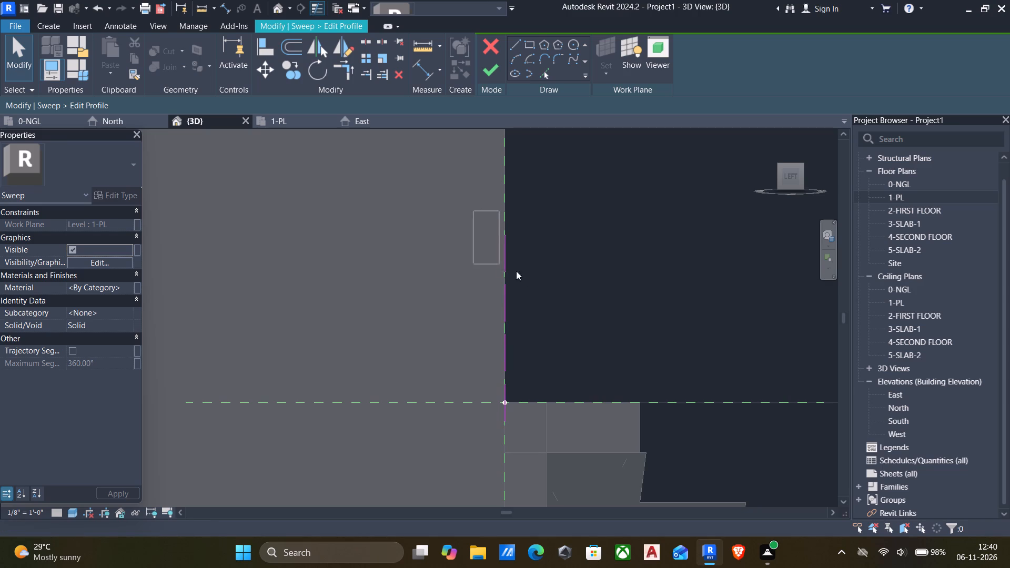
{"action": "left_click_drag", "start_coordinate": [516, 271], "coordinate": [530, 280]}
{"action": "key", "text": "c"}
{"action": "key", "text": "o"}
{"action": "scroll", "coordinate": [510, 268], "scroll_direction": "up", "scroll_amount": 10}
{"action": "left_click", "coordinate": [493, 282]}
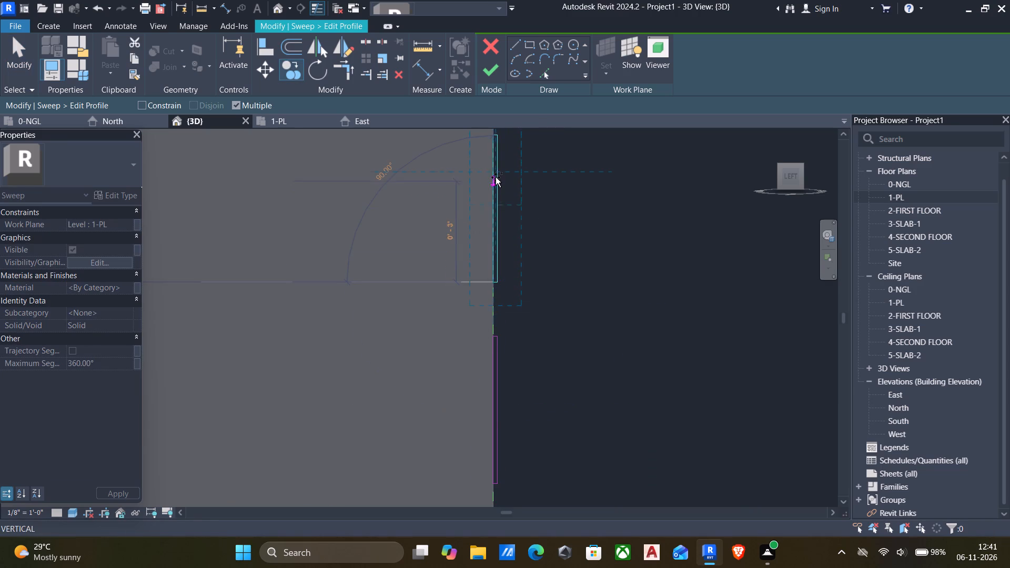
{"action": "scroll", "coordinate": [497, 269], "scroll_direction": "down", "scroll_amount": 5}
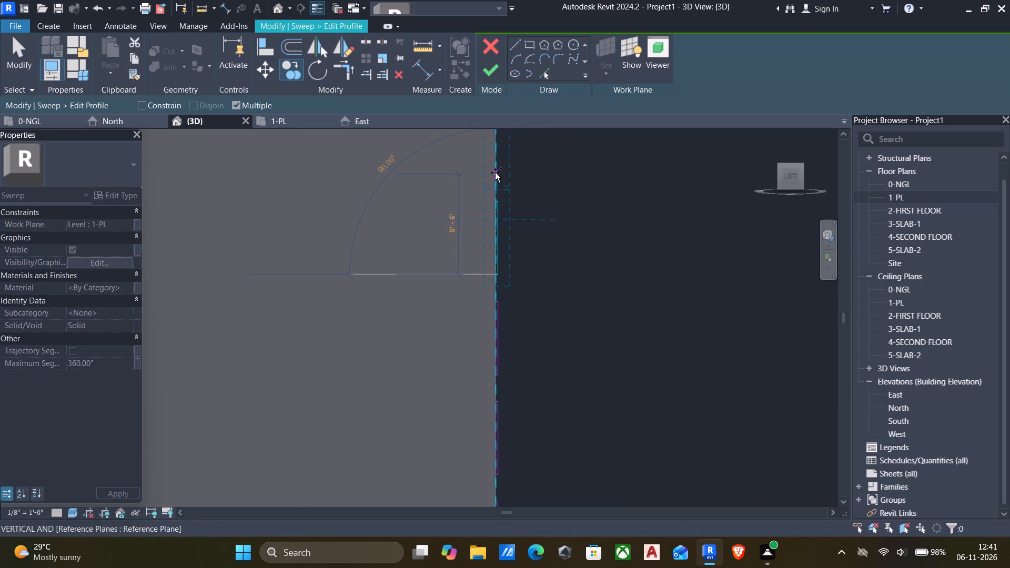
{"action": "left_click", "coordinate": [495, 173]}
{"action": "scroll", "coordinate": [511, 177], "scroll_direction": "down", "scroll_amount": 6}
{"action": "middle_click_drag", "start_coordinate": [521, 178], "coordinate": [508, 272]}
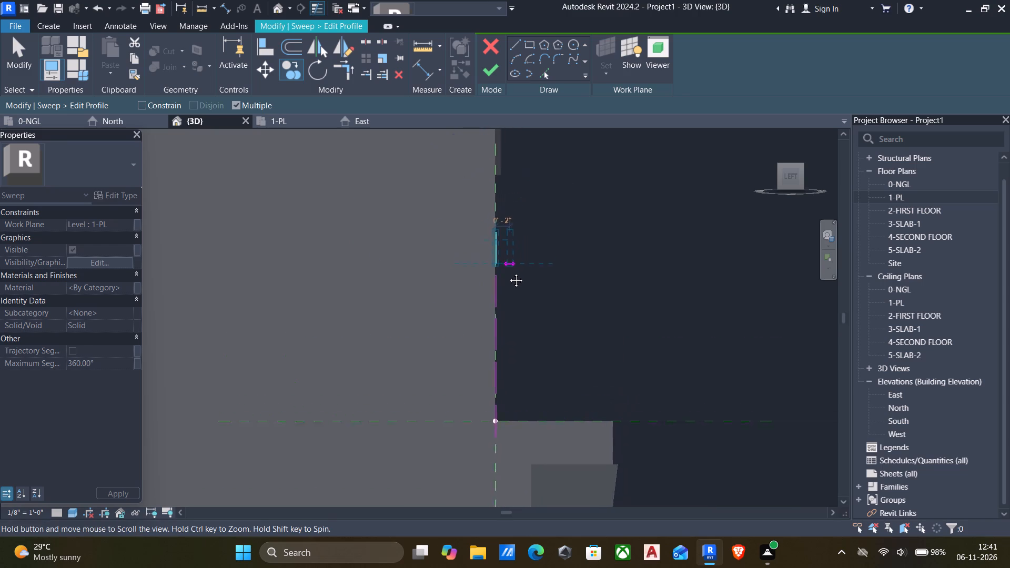
{"action": "middle_click_drag", "start_coordinate": [508, 272], "coordinate": [497, 306]}
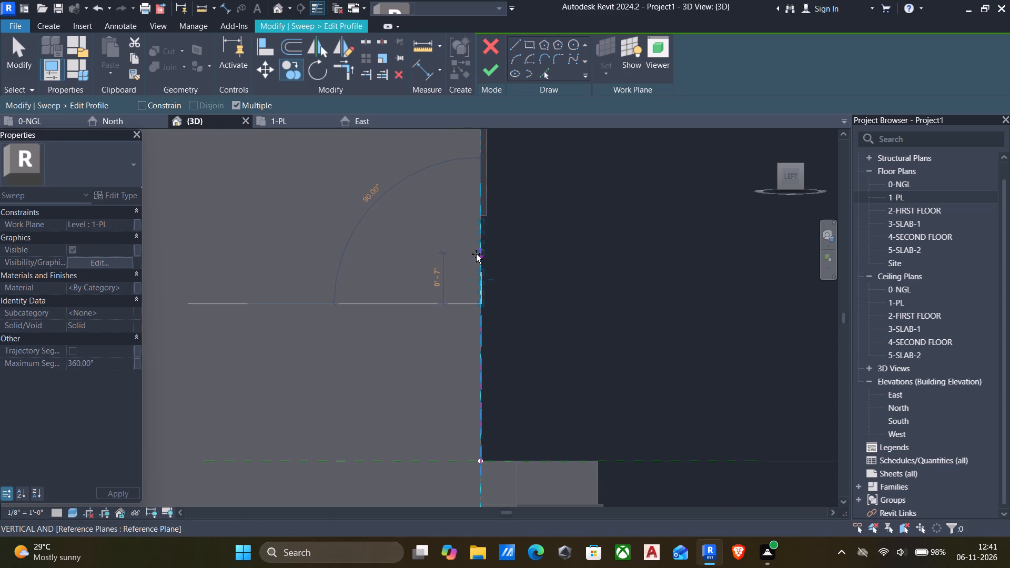
{"action": "left_click", "coordinate": [476, 257]}
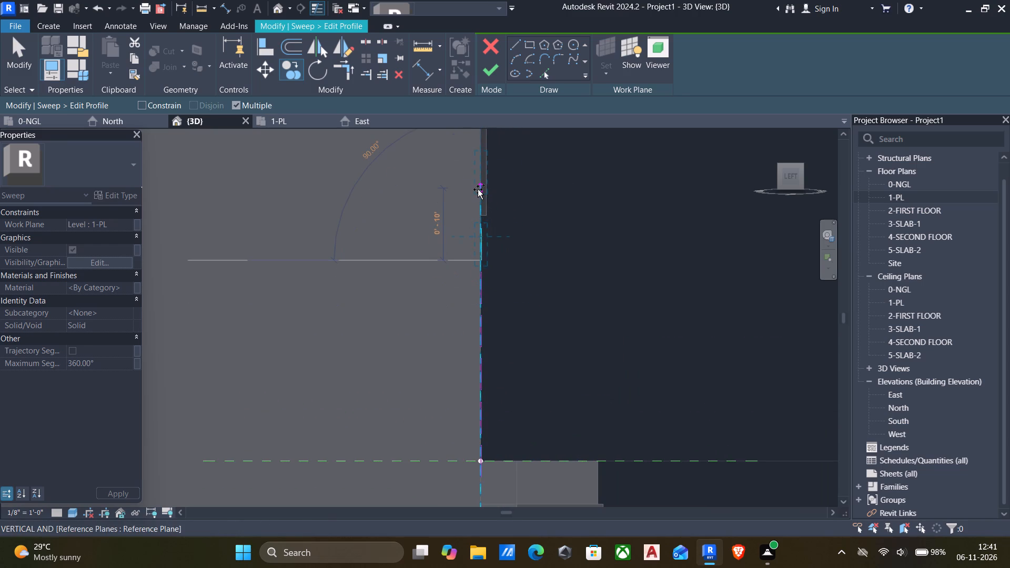
Add three more copies of the profile rectangle upward along the wall edge, each 6" above the last.
{"action": "key", "text": "6"}
{"action": "key", "text": "shift+quotedbl"}
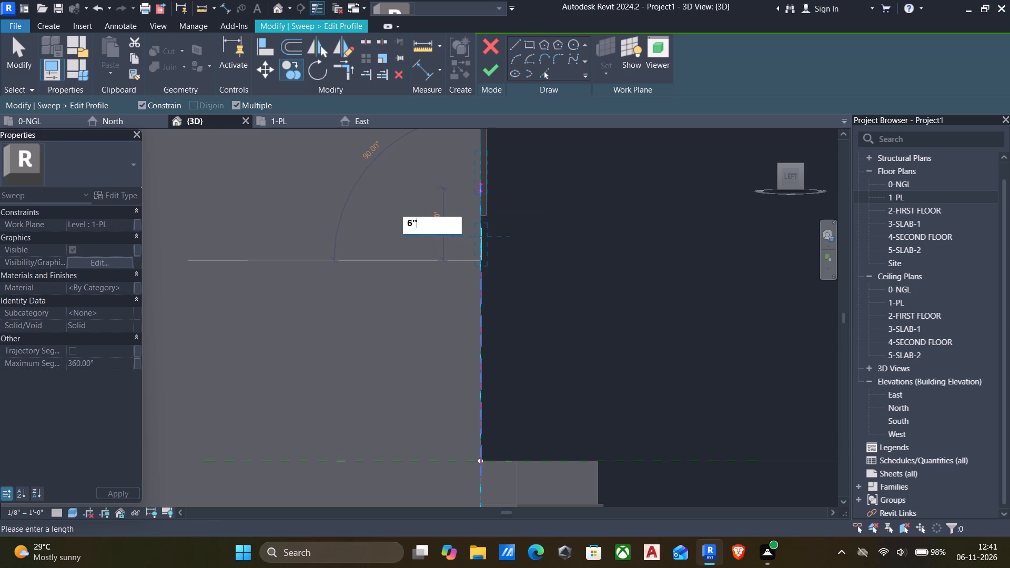
{"action": "key", "text": "Return"}
{"action": "middle_click_drag", "start_coordinate": [478, 175], "coordinate": [468, 262]}
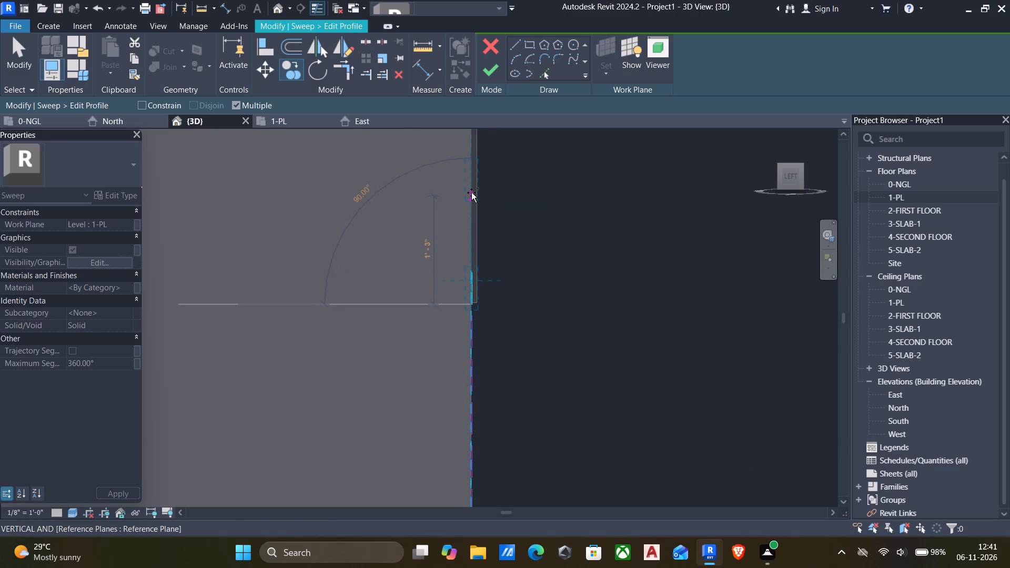
{"action": "type", "text": "6\""}
{"action": "key", "text": "Return"}
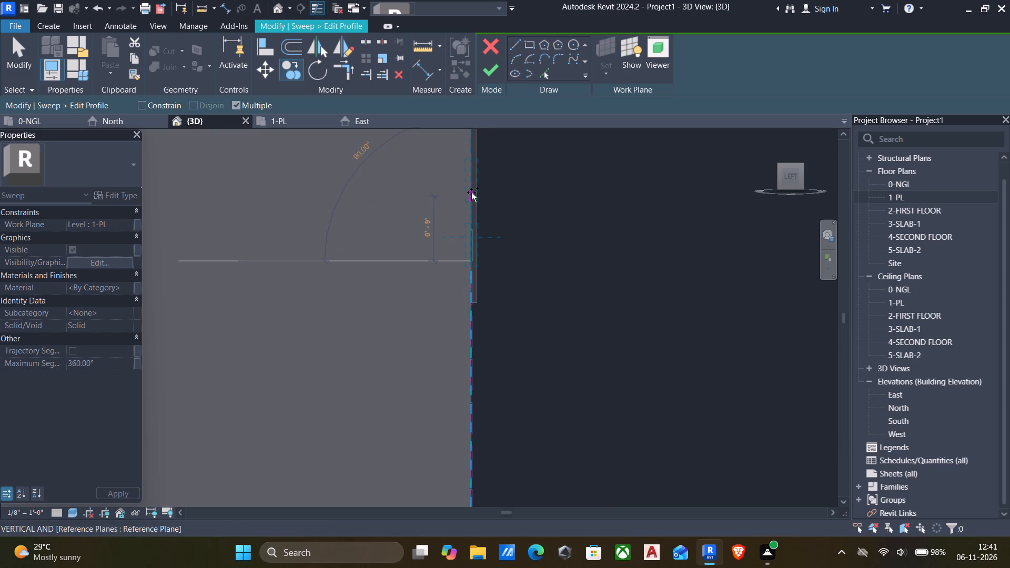
{"action": "middle_click_drag", "start_coordinate": [471, 192], "coordinate": [468, 234]}
{"action": "scroll", "coordinate": [468, 234], "scroll_direction": "down", "scroll_amount": 1}
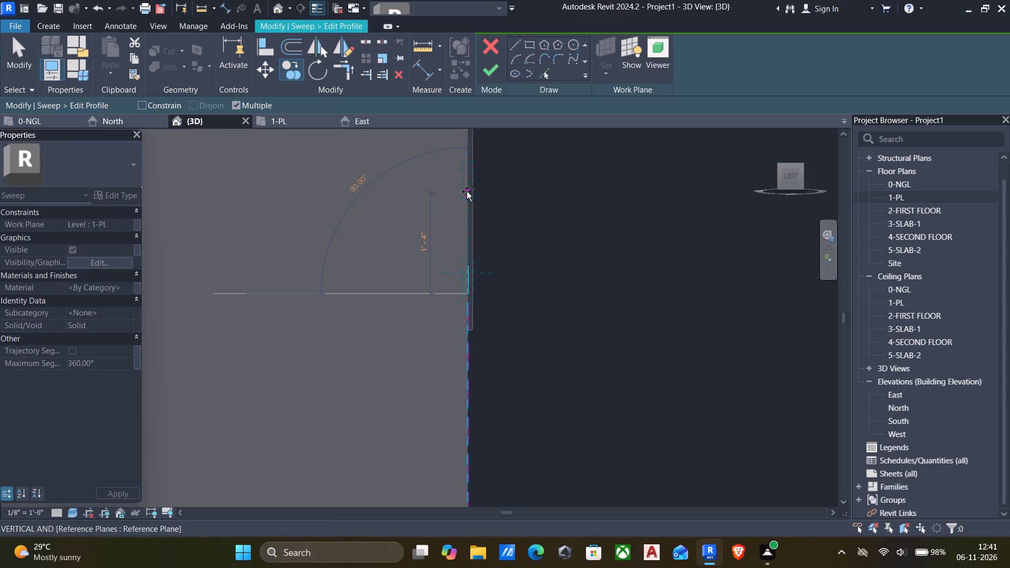
{"action": "type", "text": "6\""}
{"action": "key", "text": "Return"}
{"action": "scroll", "coordinate": [473, 188], "scroll_direction": "down", "scroll_amount": 6}
{"action": "middle_click_drag", "start_coordinate": [476, 189], "coordinate": [458, 230]}
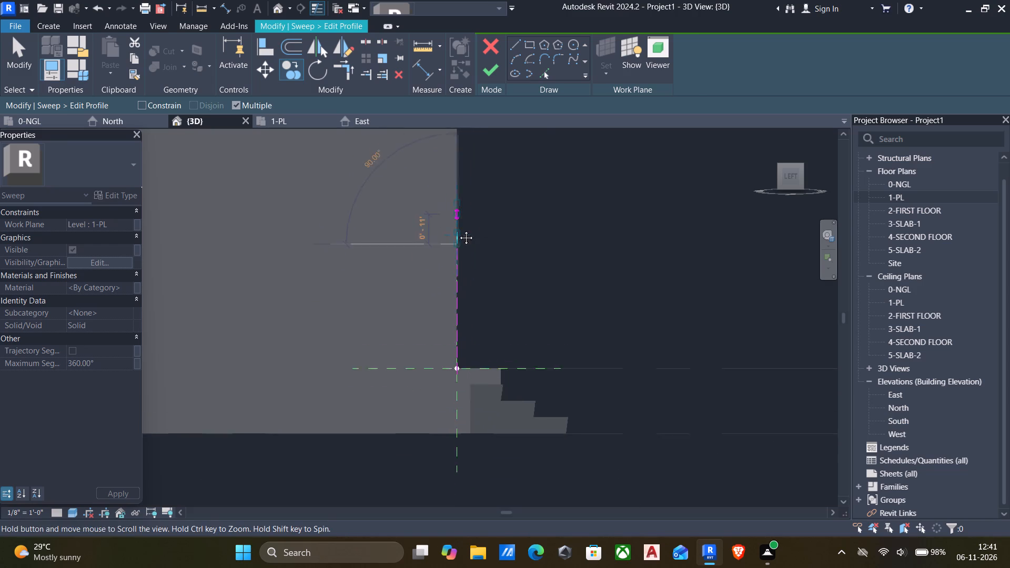
{"action": "middle_click_drag", "start_coordinate": [458, 230], "coordinate": [460, 316]}
{"action": "key", "text": "Escape"}
{"action": "scroll", "coordinate": [471, 222], "scroll_direction": "down", "scroll_amount": 7}
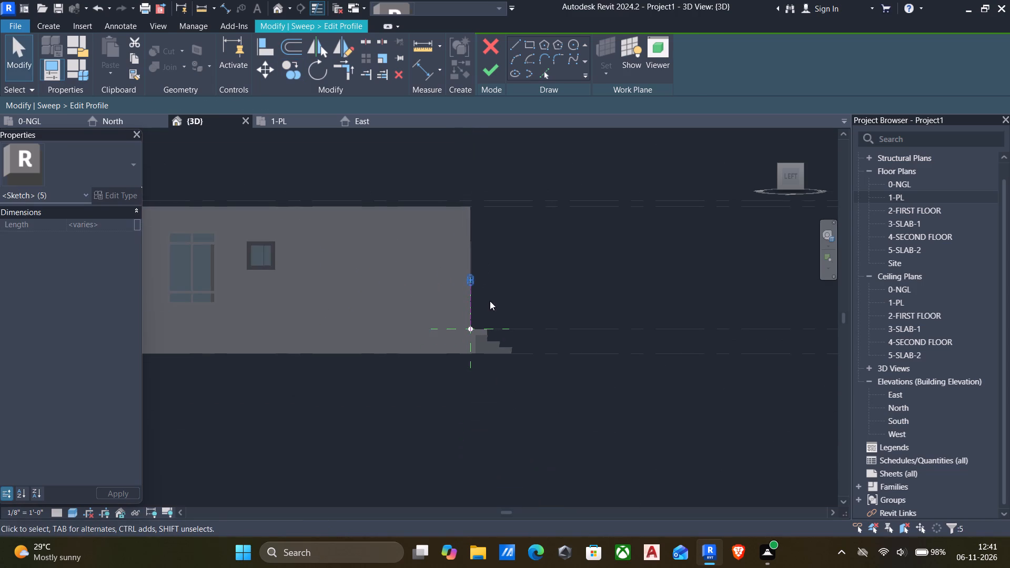
{"action": "key", "text": "Escape"}
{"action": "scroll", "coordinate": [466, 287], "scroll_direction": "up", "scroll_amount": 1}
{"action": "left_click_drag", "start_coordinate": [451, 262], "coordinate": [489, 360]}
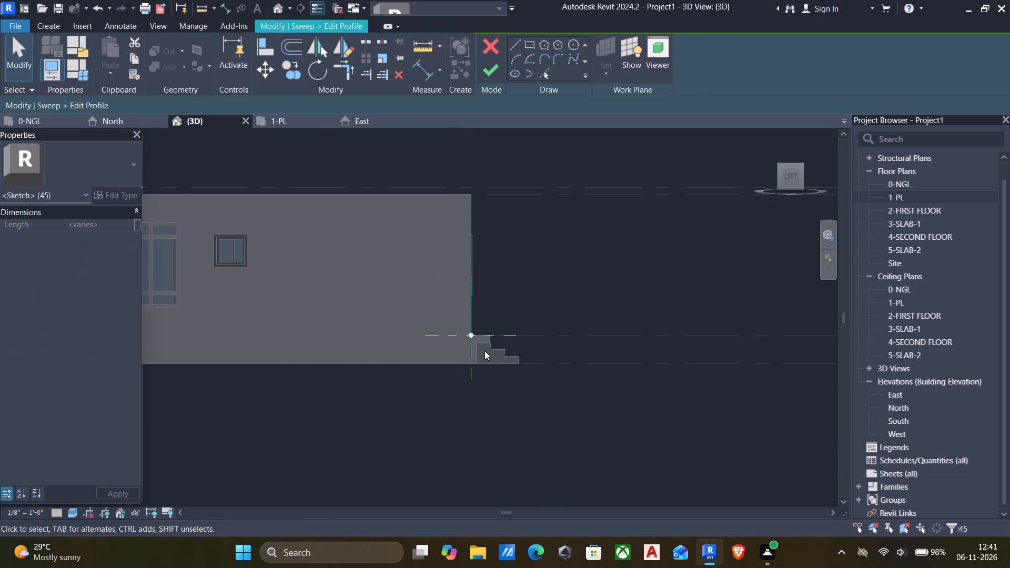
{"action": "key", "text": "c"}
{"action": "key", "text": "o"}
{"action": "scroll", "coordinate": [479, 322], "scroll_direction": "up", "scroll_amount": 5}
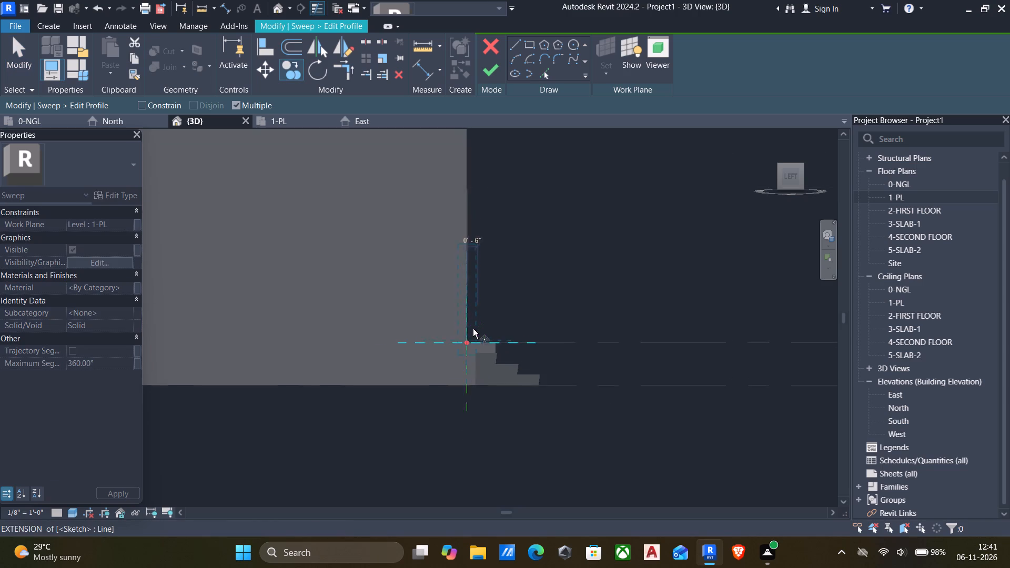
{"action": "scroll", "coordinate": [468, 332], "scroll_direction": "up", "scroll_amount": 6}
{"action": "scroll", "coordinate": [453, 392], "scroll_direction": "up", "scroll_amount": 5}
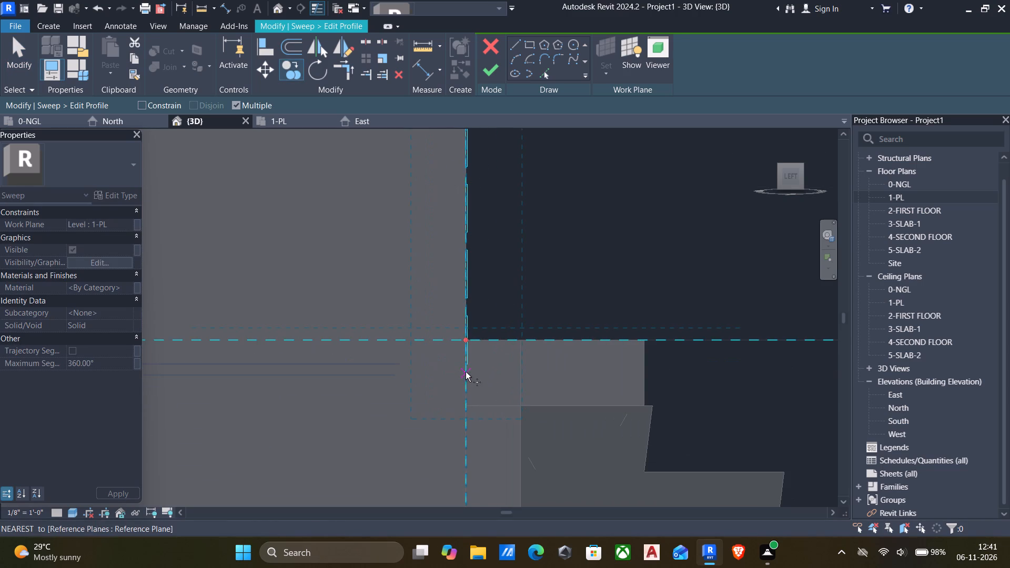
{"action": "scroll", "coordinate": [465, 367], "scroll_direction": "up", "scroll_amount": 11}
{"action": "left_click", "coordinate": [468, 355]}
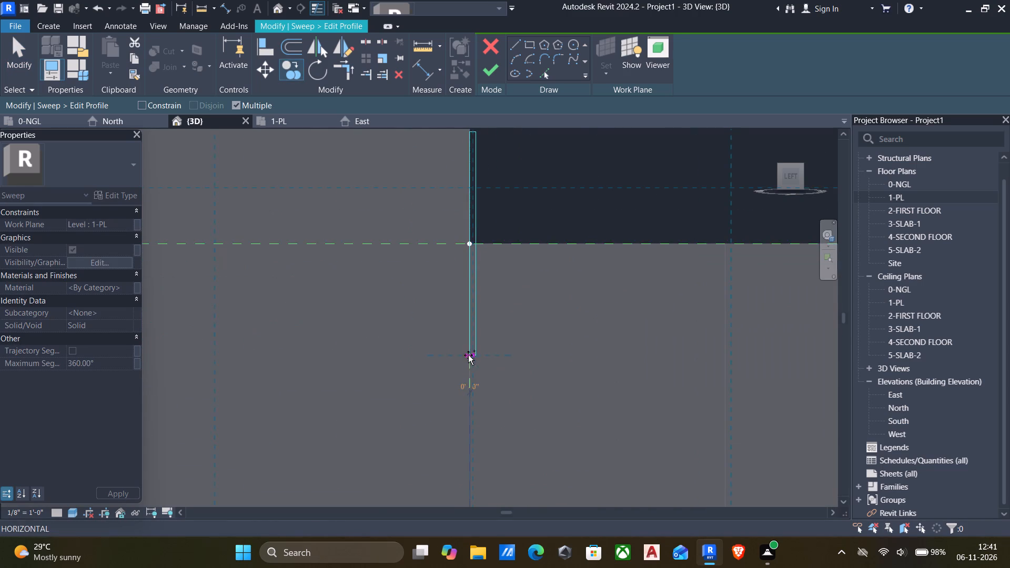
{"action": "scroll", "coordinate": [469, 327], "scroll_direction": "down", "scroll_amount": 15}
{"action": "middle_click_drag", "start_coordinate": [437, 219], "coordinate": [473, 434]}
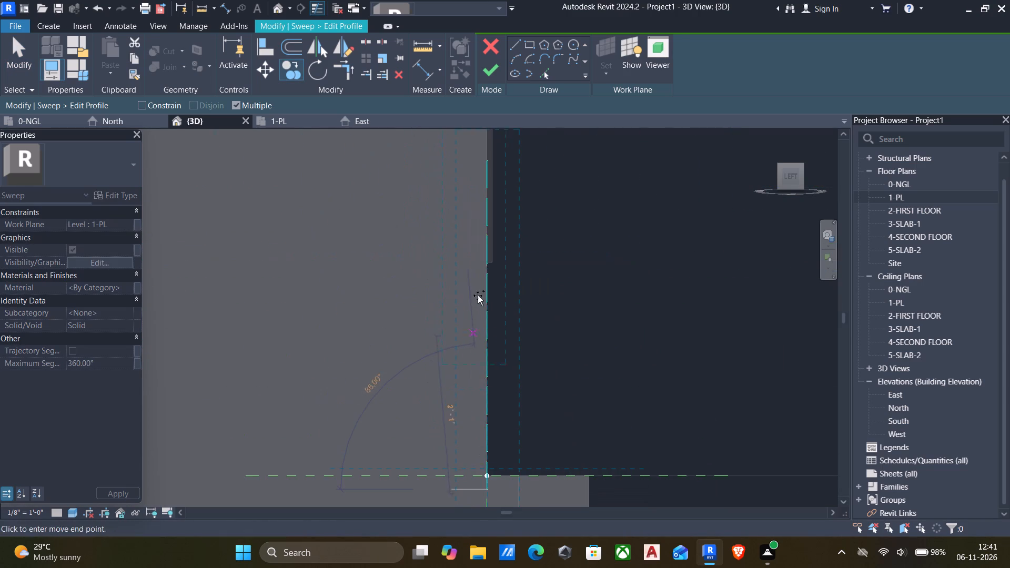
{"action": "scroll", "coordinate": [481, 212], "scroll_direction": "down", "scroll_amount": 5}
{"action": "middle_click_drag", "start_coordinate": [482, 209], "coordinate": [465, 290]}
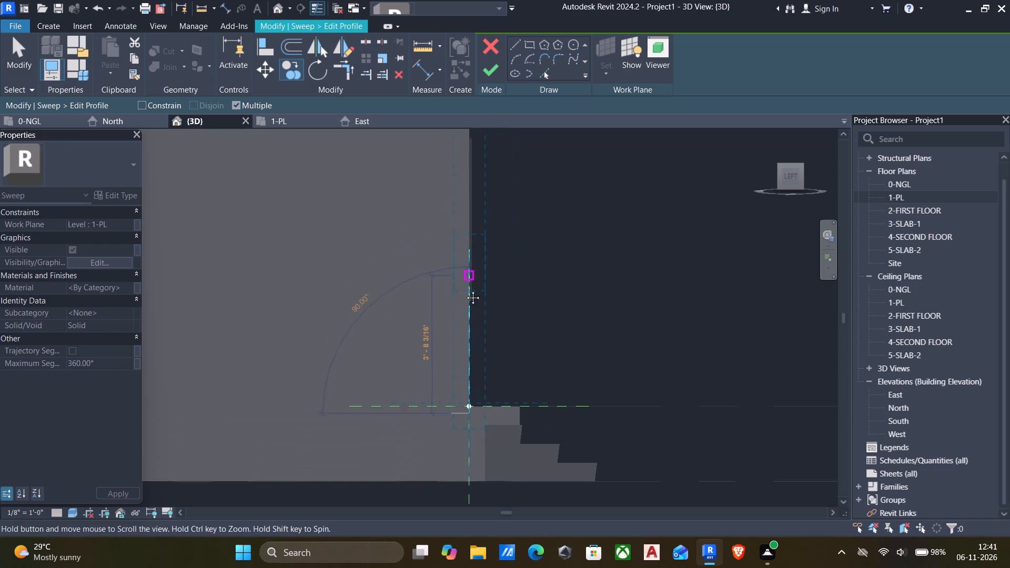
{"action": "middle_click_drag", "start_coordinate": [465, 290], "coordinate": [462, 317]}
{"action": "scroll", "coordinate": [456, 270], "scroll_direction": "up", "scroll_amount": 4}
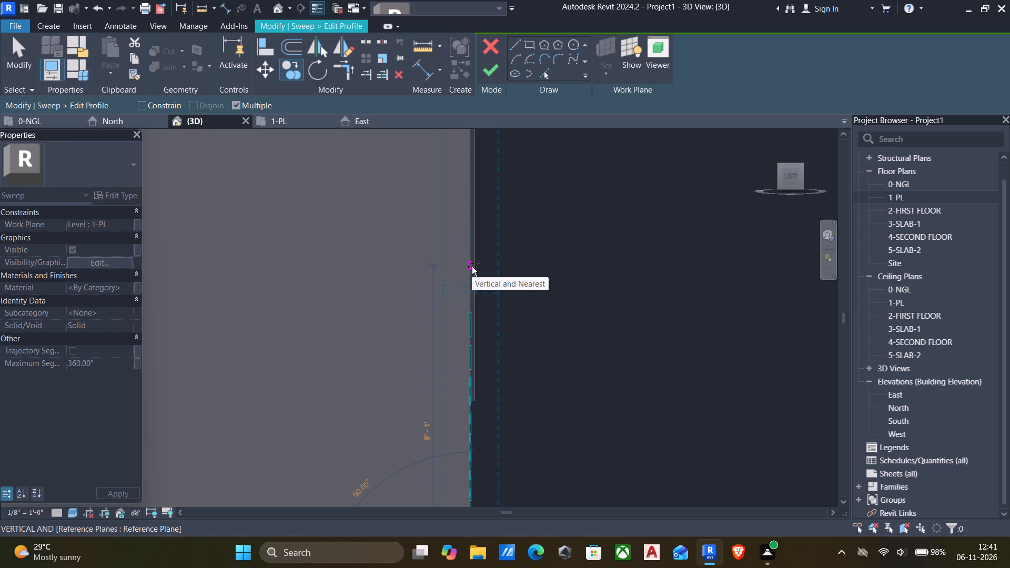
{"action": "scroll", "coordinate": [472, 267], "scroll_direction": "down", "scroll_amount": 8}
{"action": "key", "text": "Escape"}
Copy the whole stack of profile rectangles vertically up the wall edge, using the second-lowest rectangle's bottom corner on the wall face as base point.
{"action": "middle_click_drag", "start_coordinate": [470, 280], "coordinate": [470, 248]}
{"action": "left_click_drag", "start_coordinate": [441, 237], "coordinate": [478, 347]}
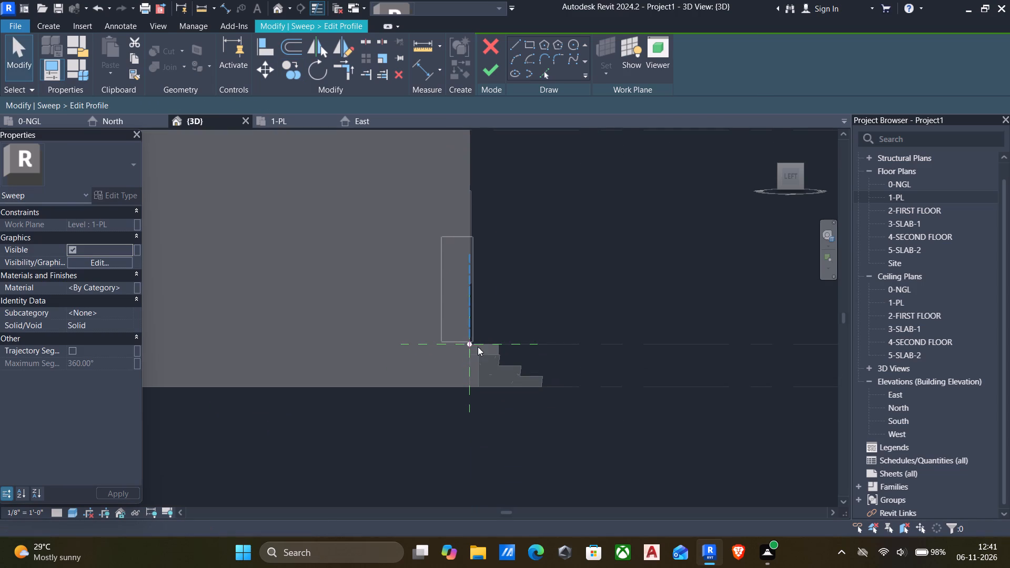
{"action": "left_click_drag", "start_coordinate": [478, 347], "coordinate": [489, 369]}
{"action": "key", "text": "c"}
{"action": "key", "text": "o"}
{"action": "scroll", "coordinate": [480, 360], "scroll_direction": "up", "scroll_amount": 13}
{"action": "scroll", "coordinate": [425, 292], "scroll_direction": "up", "scroll_amount": 2}
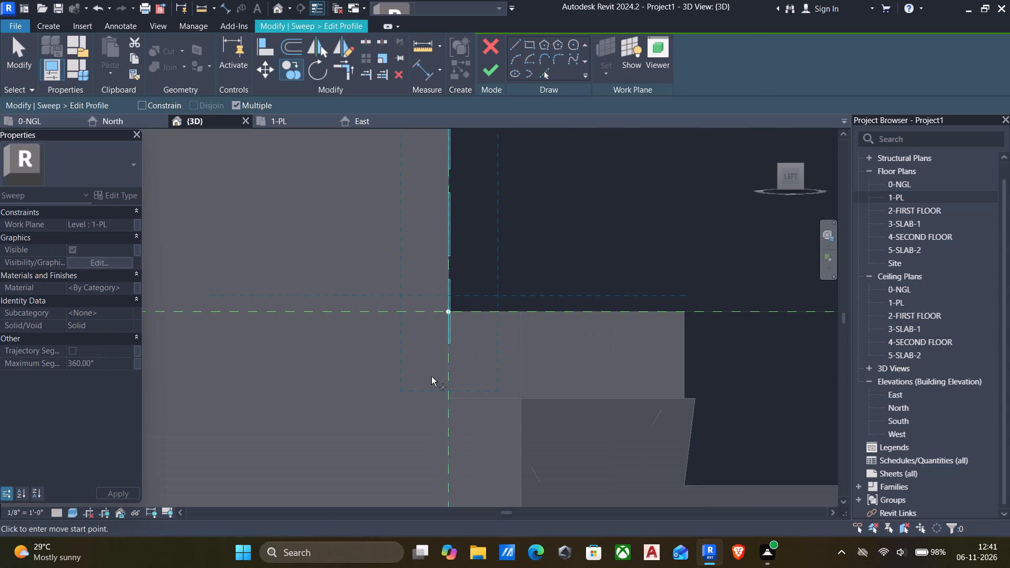
{"action": "scroll", "coordinate": [431, 377], "scroll_direction": "down", "scroll_amount": 3}
{"action": "scroll", "coordinate": [436, 292], "scroll_direction": "up", "scroll_amount": 4}
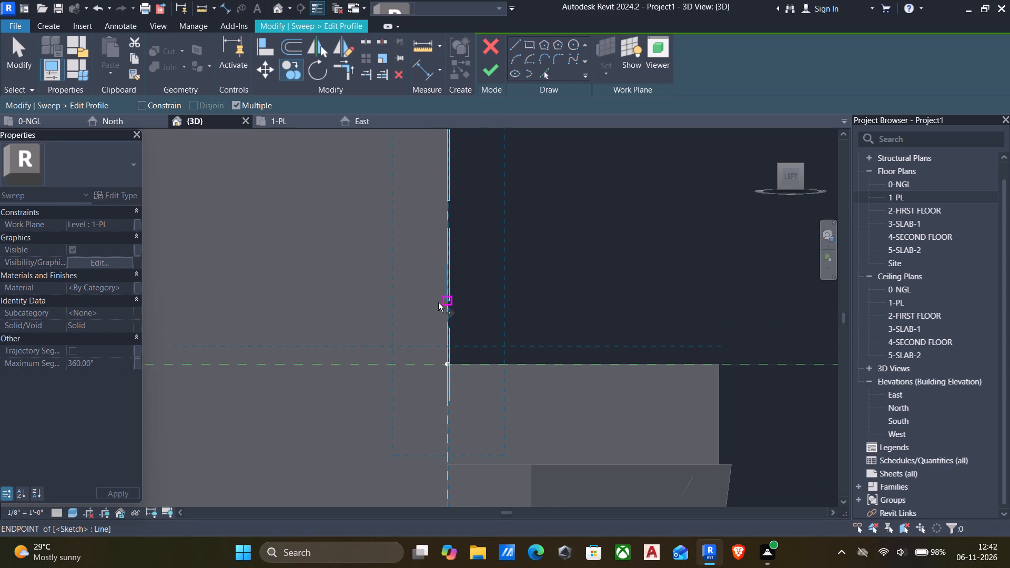
{"action": "scroll", "coordinate": [438, 298], "scroll_direction": "up", "scroll_amount": 11}
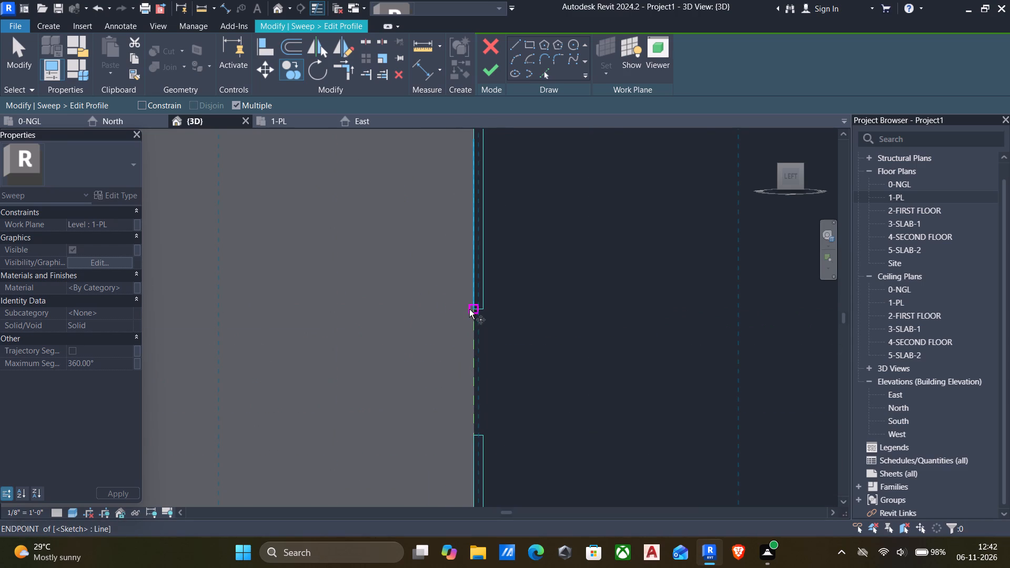
{"action": "left_click", "coordinate": [472, 309]}
{"action": "scroll", "coordinate": [458, 298], "scroll_direction": "down", "scroll_amount": 13}
{"action": "middle_click_drag", "start_coordinate": [451, 250], "coordinate": [486, 370]}
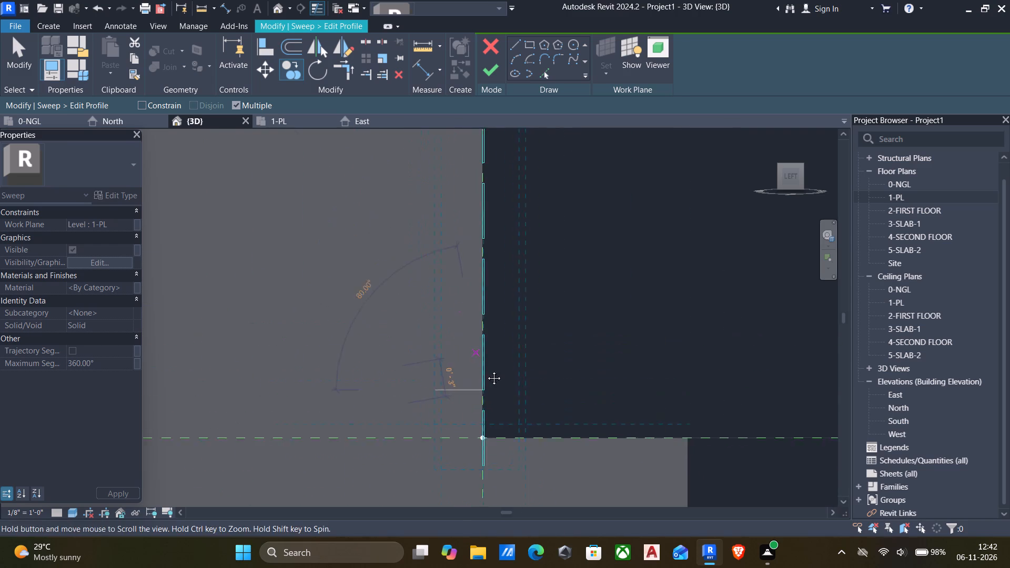
{"action": "middle_click_drag", "start_coordinate": [486, 370], "coordinate": [449, 567]}
{"action": "scroll", "coordinate": [378, 316], "scroll_direction": "down", "scroll_amount": 4}
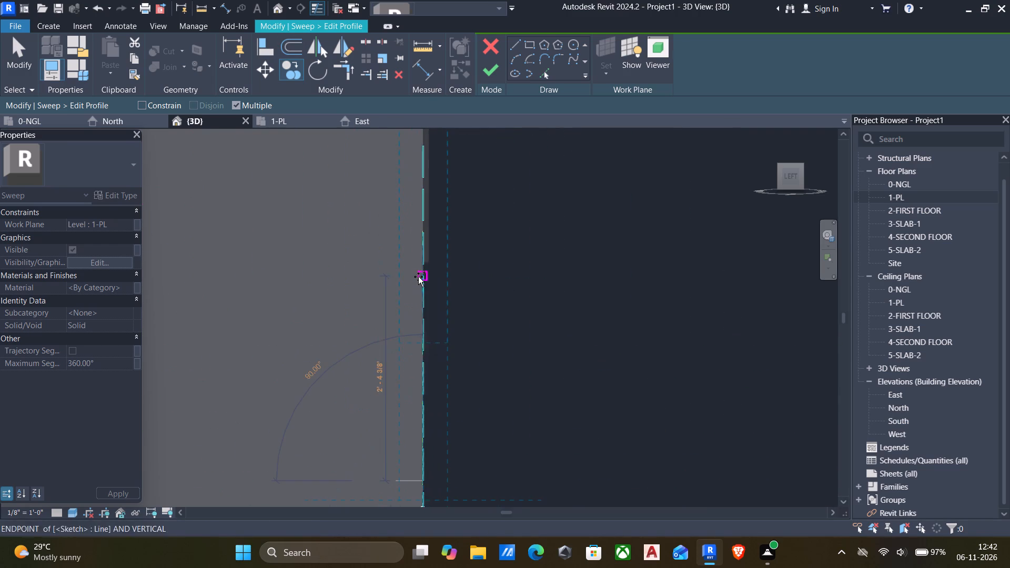
{"action": "middle_click_drag", "start_coordinate": [410, 257], "coordinate": [458, 312]}
{"action": "scroll", "coordinate": [457, 309], "scroll_direction": "down", "scroll_amount": 4}
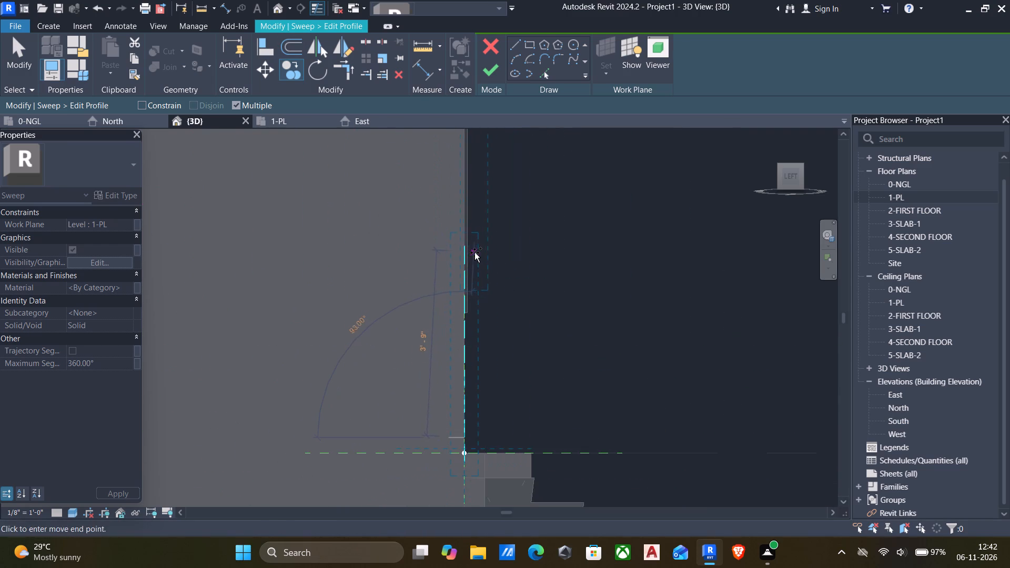
{"action": "scroll", "coordinate": [474, 252], "scroll_direction": "up", "scroll_amount": 4}
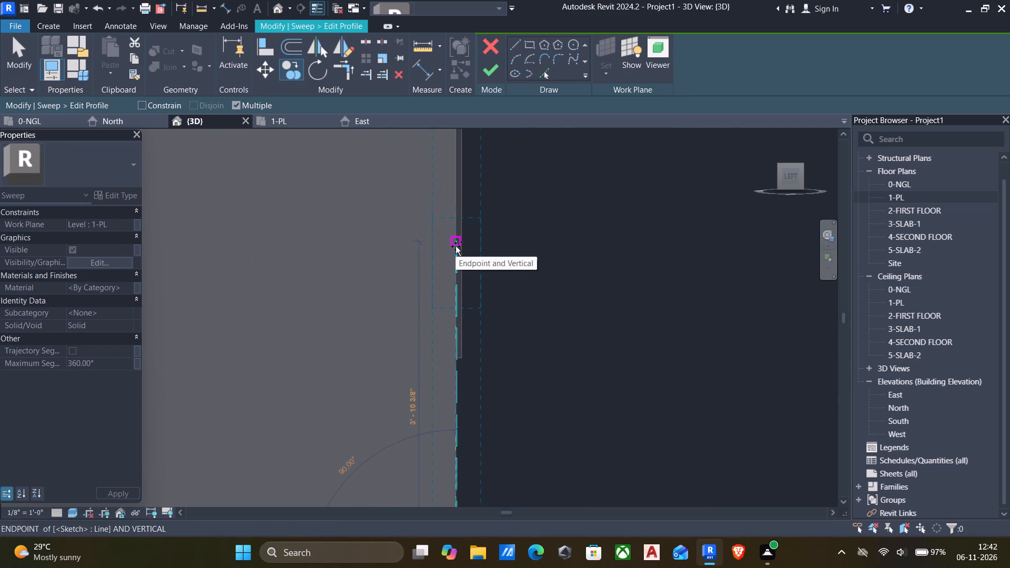
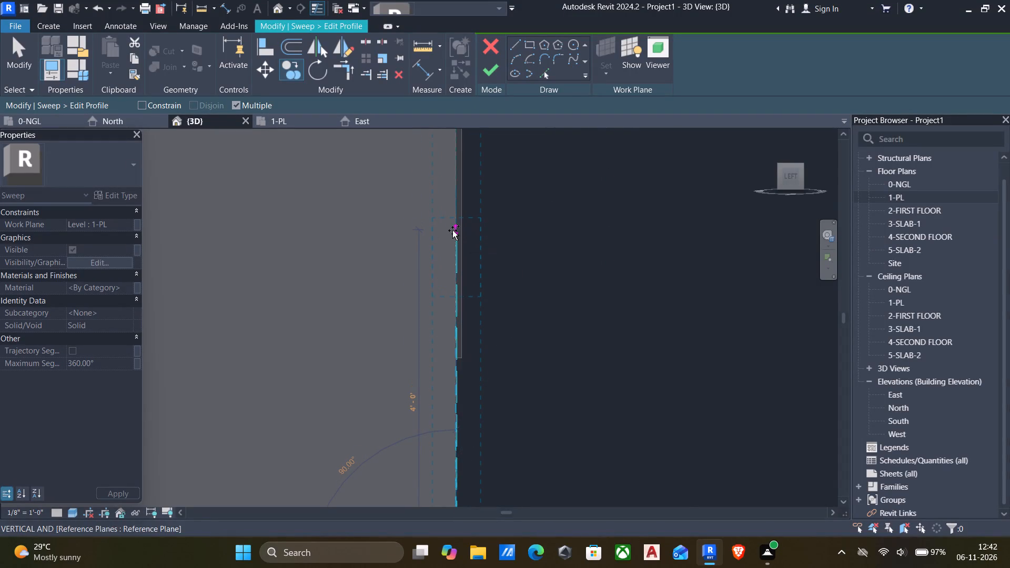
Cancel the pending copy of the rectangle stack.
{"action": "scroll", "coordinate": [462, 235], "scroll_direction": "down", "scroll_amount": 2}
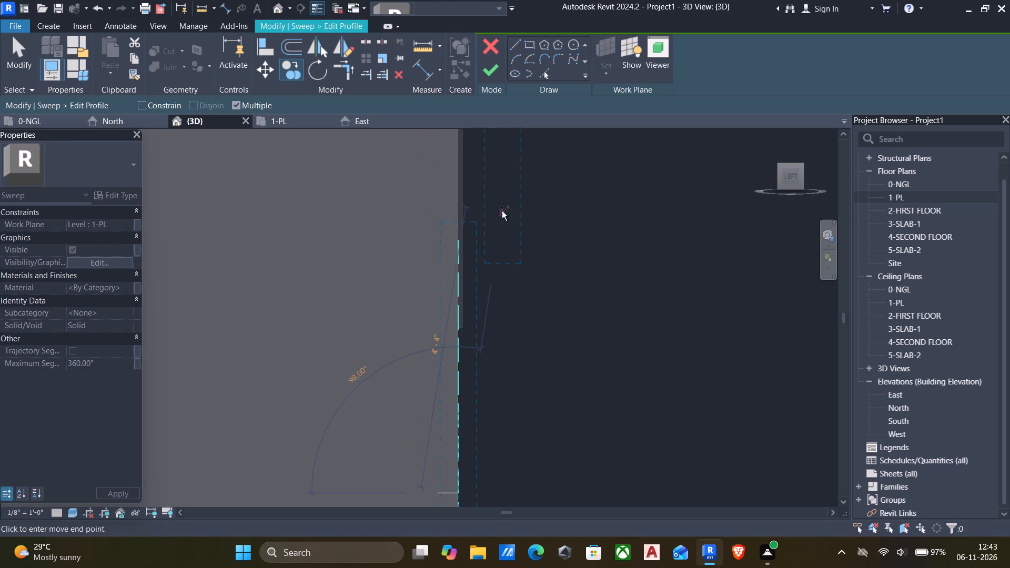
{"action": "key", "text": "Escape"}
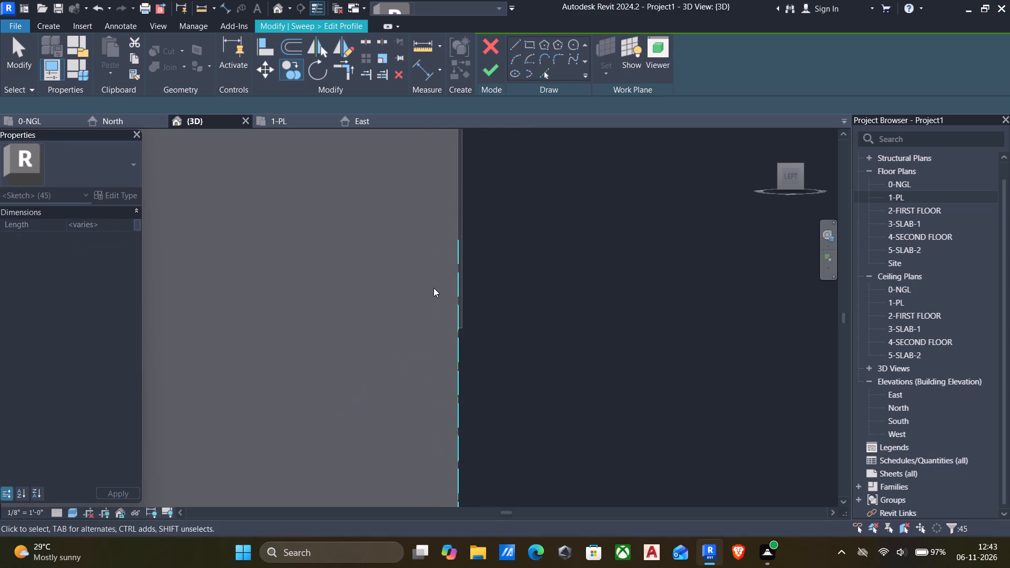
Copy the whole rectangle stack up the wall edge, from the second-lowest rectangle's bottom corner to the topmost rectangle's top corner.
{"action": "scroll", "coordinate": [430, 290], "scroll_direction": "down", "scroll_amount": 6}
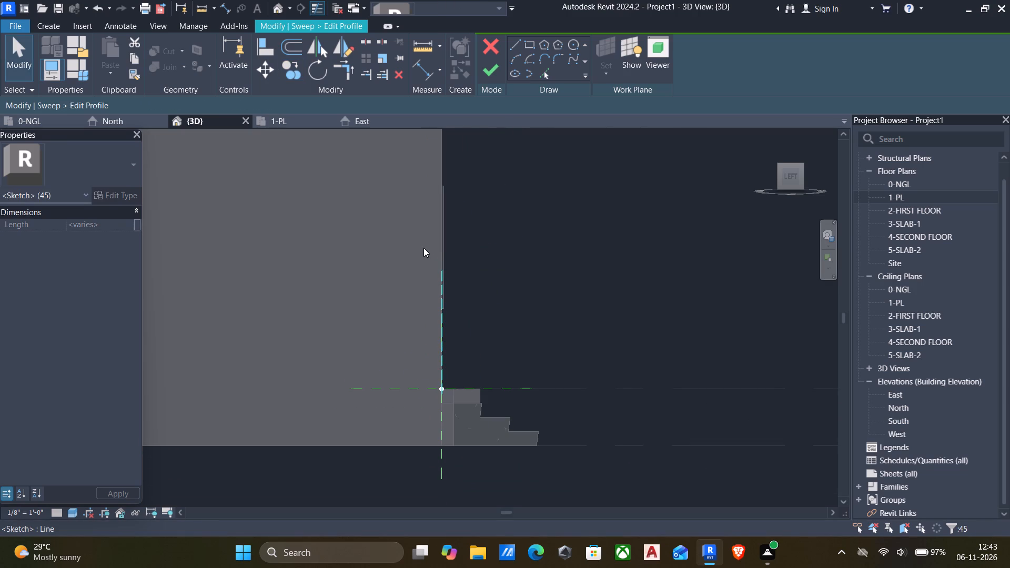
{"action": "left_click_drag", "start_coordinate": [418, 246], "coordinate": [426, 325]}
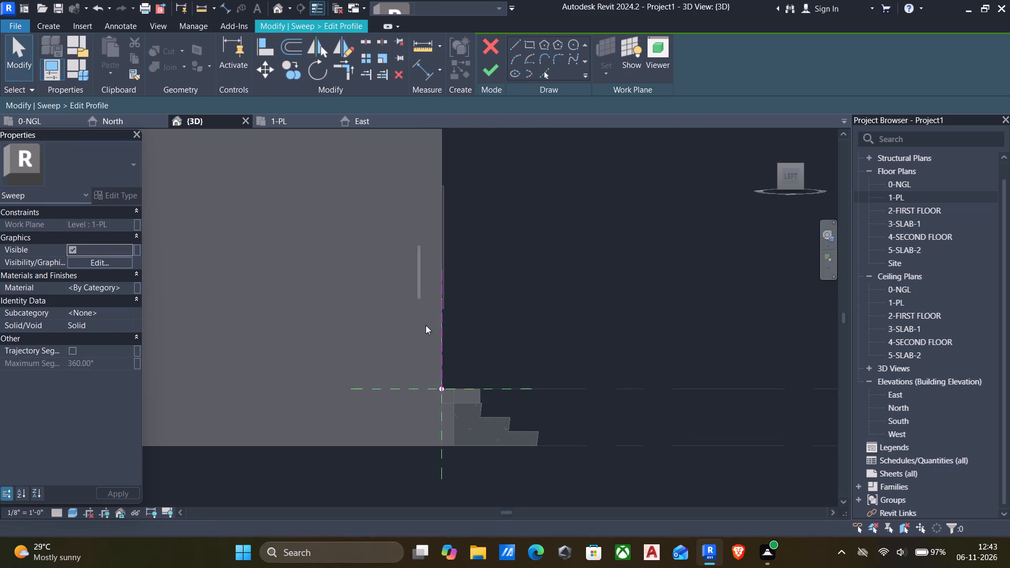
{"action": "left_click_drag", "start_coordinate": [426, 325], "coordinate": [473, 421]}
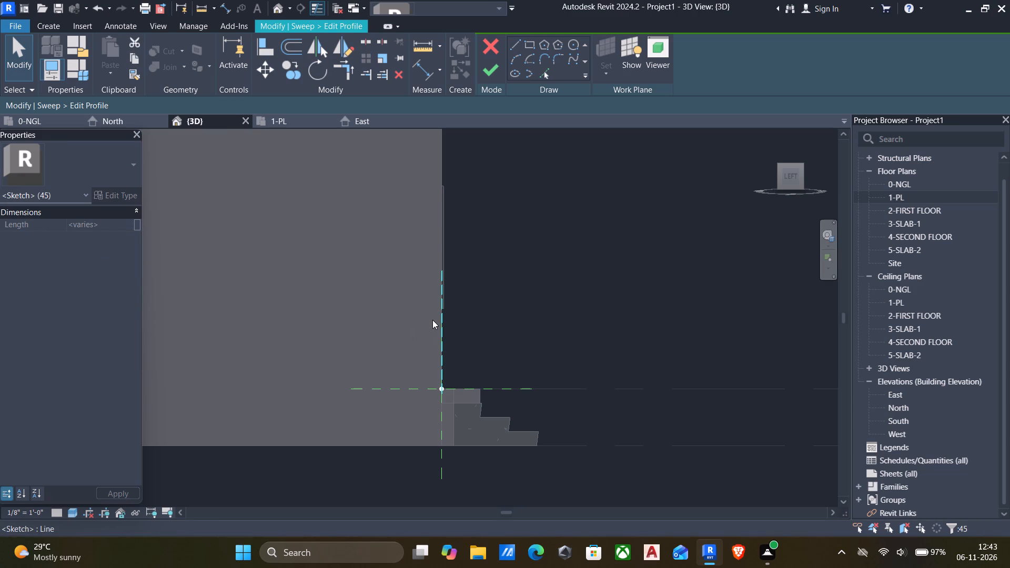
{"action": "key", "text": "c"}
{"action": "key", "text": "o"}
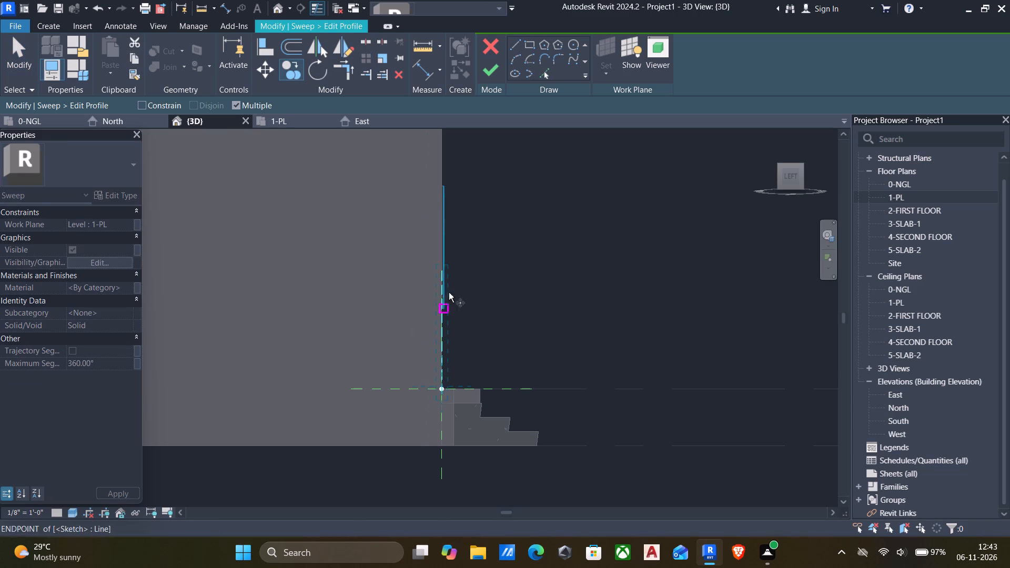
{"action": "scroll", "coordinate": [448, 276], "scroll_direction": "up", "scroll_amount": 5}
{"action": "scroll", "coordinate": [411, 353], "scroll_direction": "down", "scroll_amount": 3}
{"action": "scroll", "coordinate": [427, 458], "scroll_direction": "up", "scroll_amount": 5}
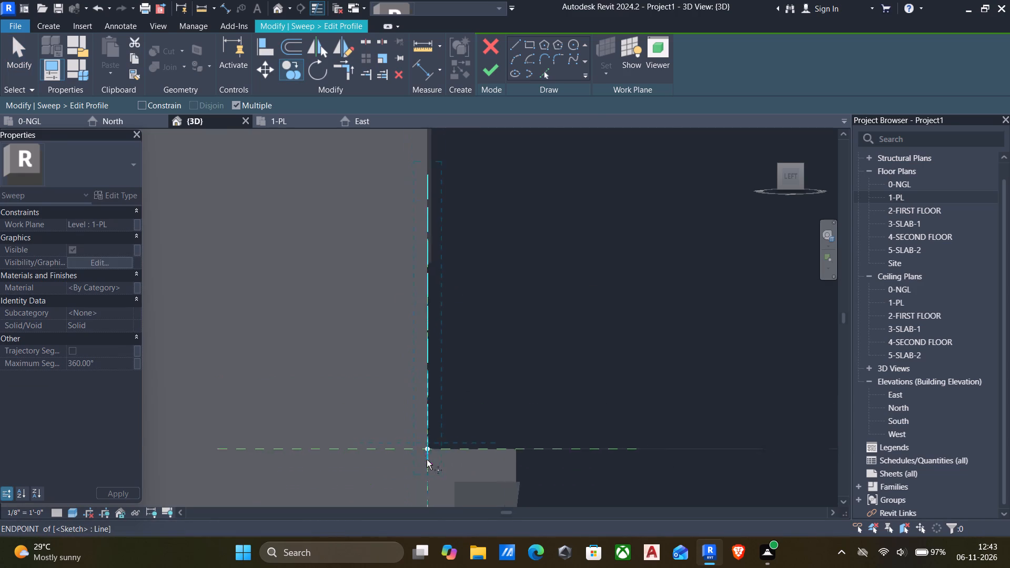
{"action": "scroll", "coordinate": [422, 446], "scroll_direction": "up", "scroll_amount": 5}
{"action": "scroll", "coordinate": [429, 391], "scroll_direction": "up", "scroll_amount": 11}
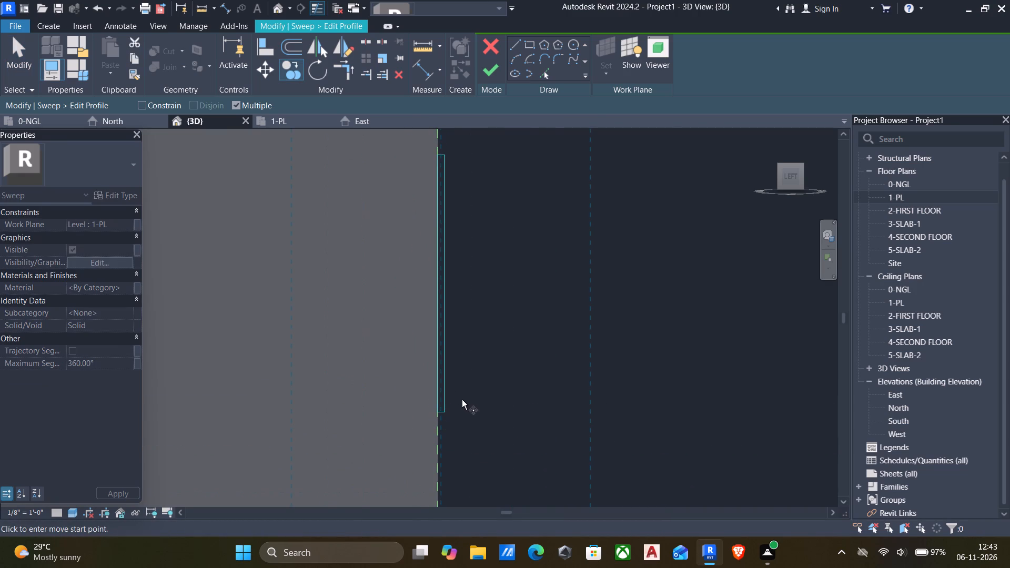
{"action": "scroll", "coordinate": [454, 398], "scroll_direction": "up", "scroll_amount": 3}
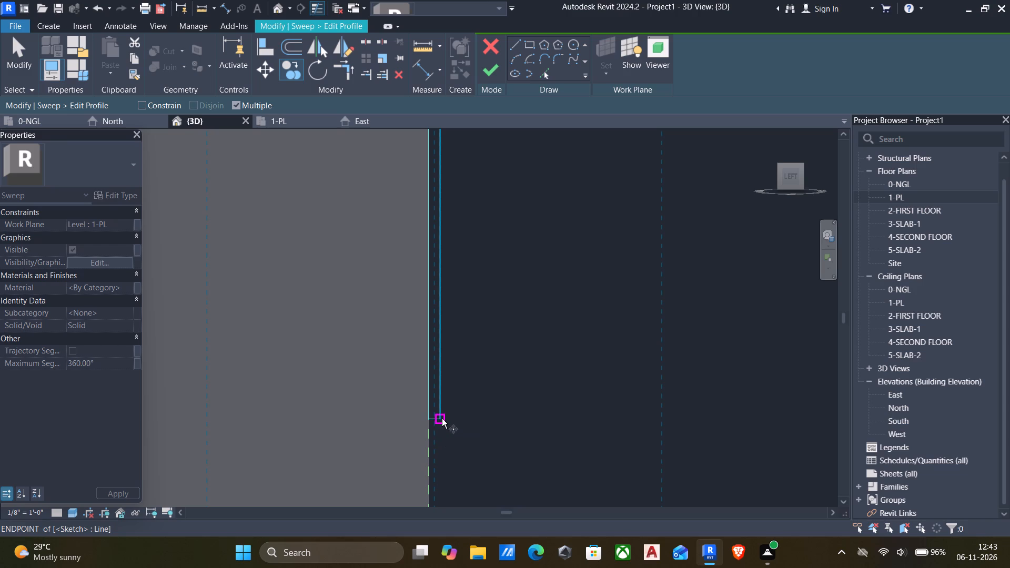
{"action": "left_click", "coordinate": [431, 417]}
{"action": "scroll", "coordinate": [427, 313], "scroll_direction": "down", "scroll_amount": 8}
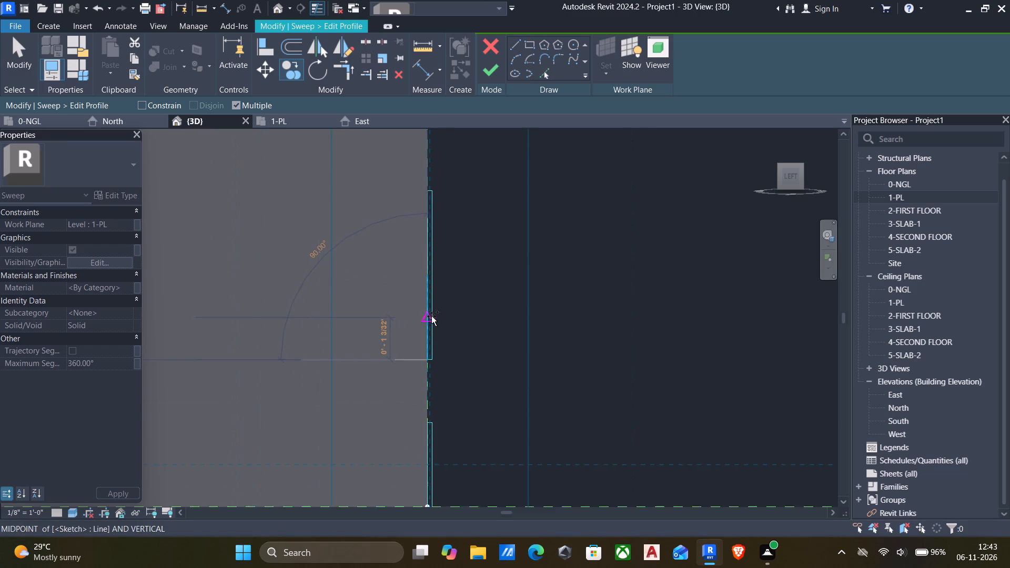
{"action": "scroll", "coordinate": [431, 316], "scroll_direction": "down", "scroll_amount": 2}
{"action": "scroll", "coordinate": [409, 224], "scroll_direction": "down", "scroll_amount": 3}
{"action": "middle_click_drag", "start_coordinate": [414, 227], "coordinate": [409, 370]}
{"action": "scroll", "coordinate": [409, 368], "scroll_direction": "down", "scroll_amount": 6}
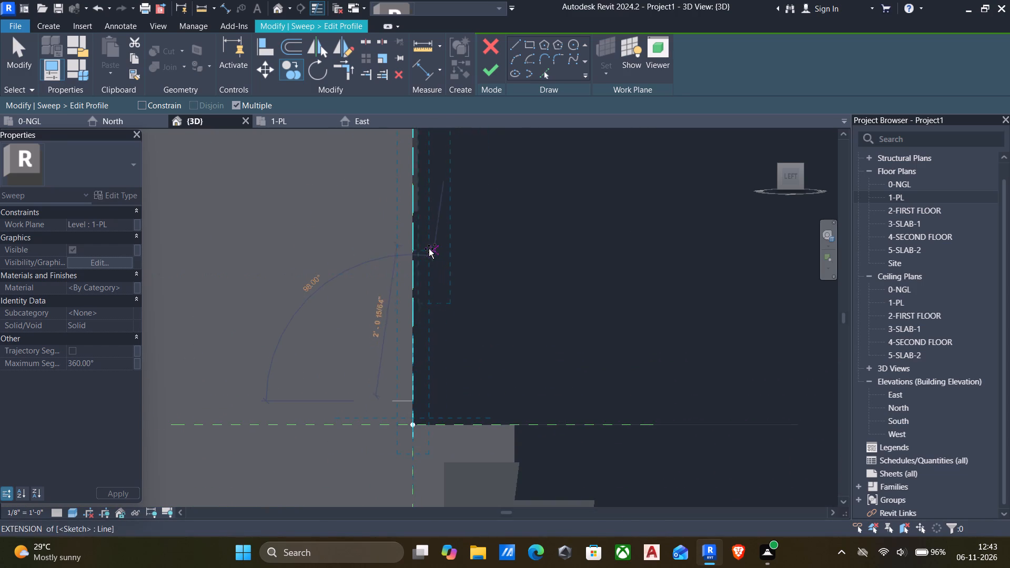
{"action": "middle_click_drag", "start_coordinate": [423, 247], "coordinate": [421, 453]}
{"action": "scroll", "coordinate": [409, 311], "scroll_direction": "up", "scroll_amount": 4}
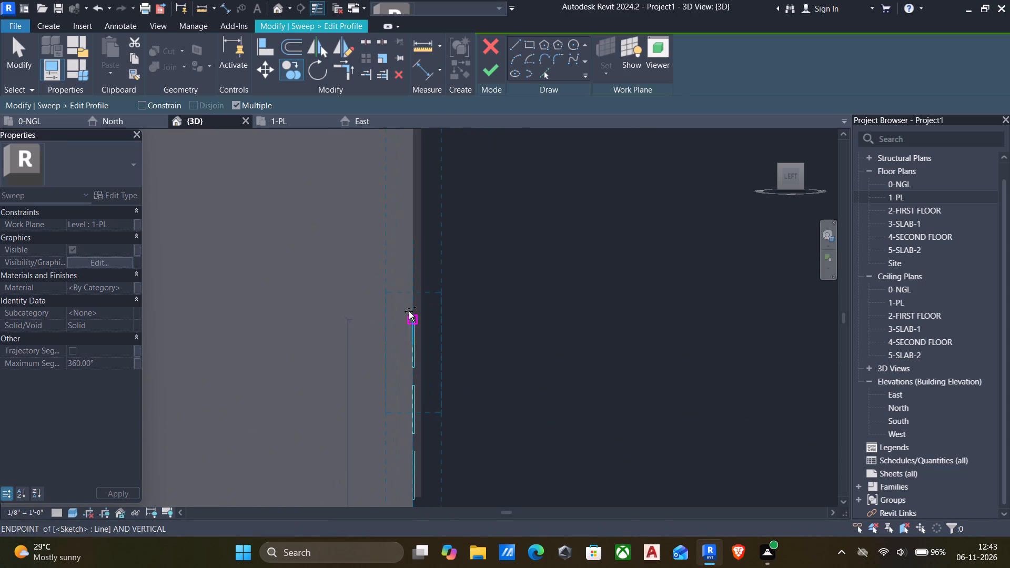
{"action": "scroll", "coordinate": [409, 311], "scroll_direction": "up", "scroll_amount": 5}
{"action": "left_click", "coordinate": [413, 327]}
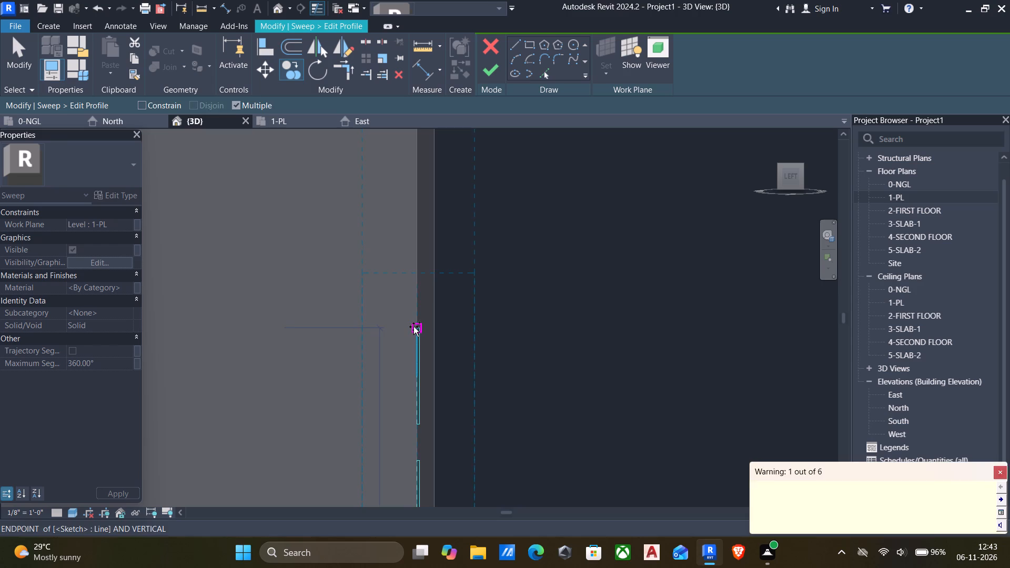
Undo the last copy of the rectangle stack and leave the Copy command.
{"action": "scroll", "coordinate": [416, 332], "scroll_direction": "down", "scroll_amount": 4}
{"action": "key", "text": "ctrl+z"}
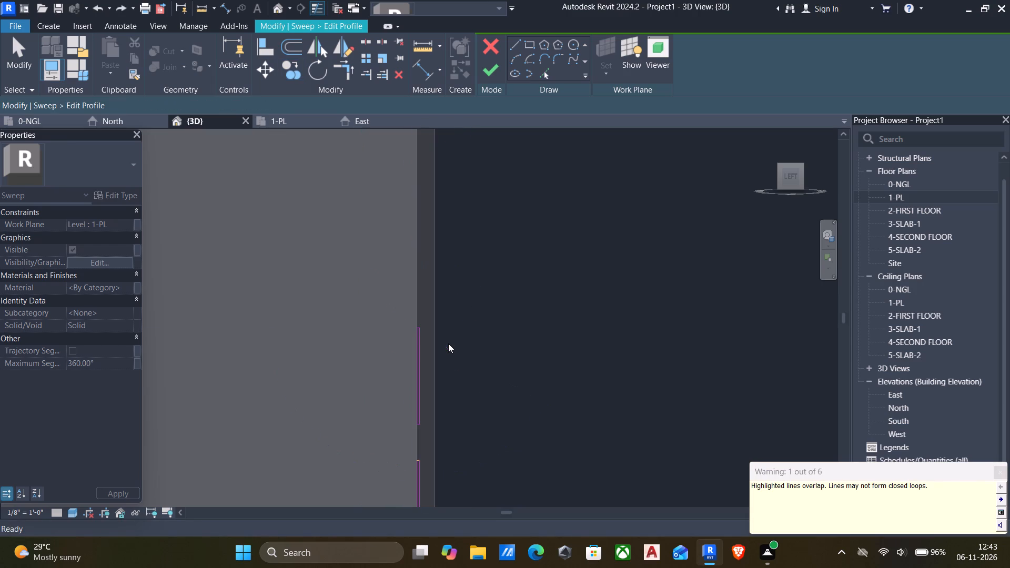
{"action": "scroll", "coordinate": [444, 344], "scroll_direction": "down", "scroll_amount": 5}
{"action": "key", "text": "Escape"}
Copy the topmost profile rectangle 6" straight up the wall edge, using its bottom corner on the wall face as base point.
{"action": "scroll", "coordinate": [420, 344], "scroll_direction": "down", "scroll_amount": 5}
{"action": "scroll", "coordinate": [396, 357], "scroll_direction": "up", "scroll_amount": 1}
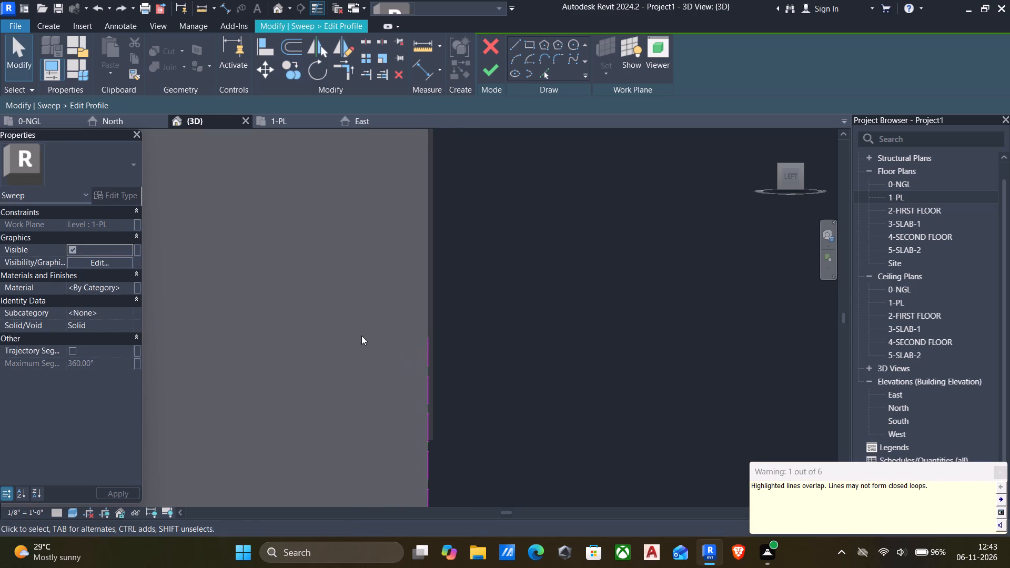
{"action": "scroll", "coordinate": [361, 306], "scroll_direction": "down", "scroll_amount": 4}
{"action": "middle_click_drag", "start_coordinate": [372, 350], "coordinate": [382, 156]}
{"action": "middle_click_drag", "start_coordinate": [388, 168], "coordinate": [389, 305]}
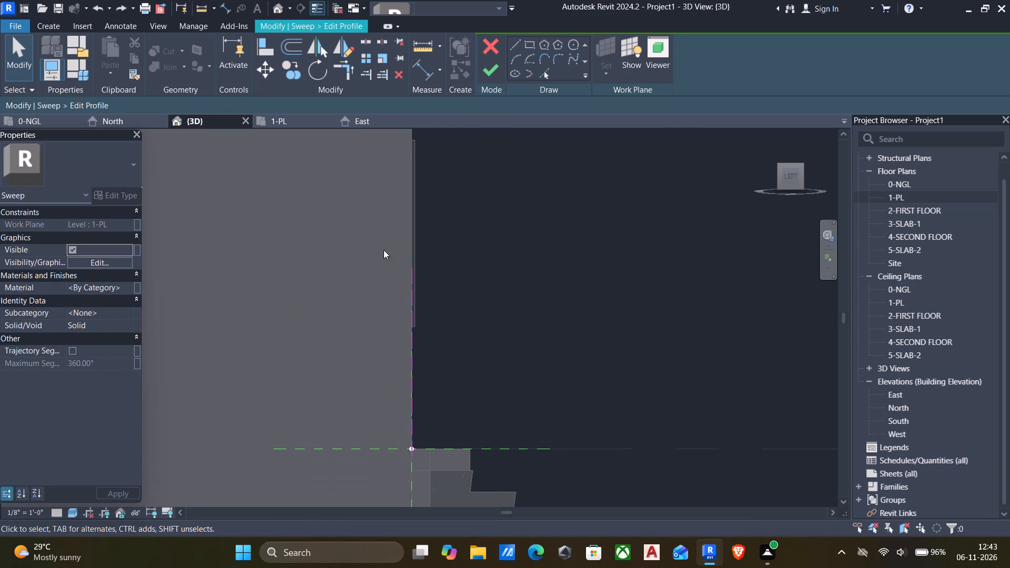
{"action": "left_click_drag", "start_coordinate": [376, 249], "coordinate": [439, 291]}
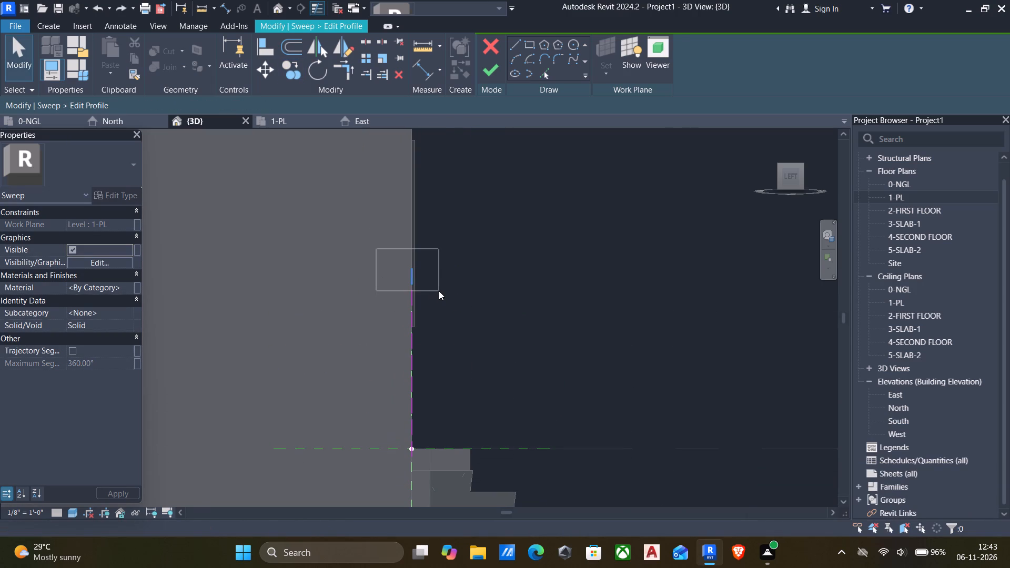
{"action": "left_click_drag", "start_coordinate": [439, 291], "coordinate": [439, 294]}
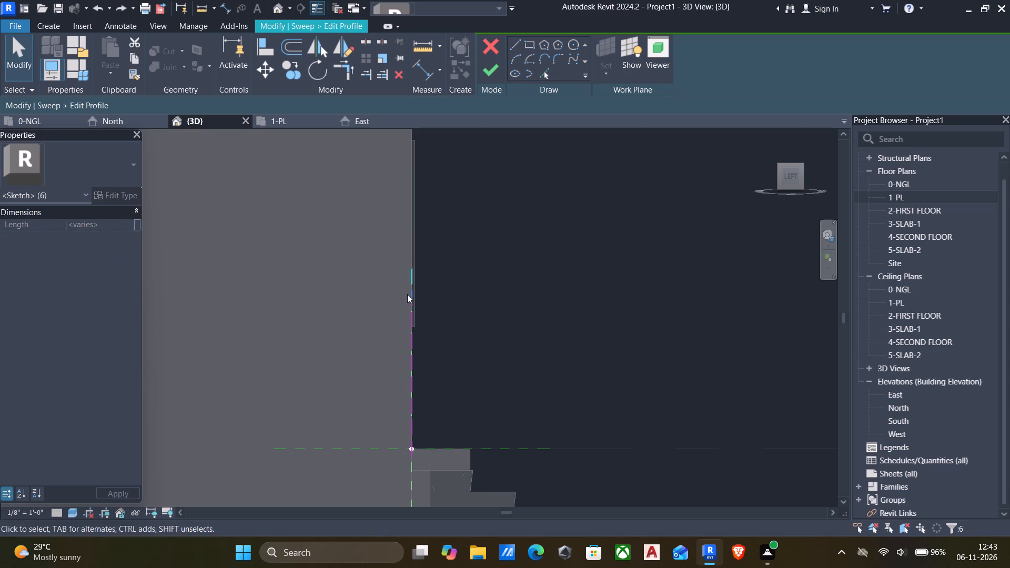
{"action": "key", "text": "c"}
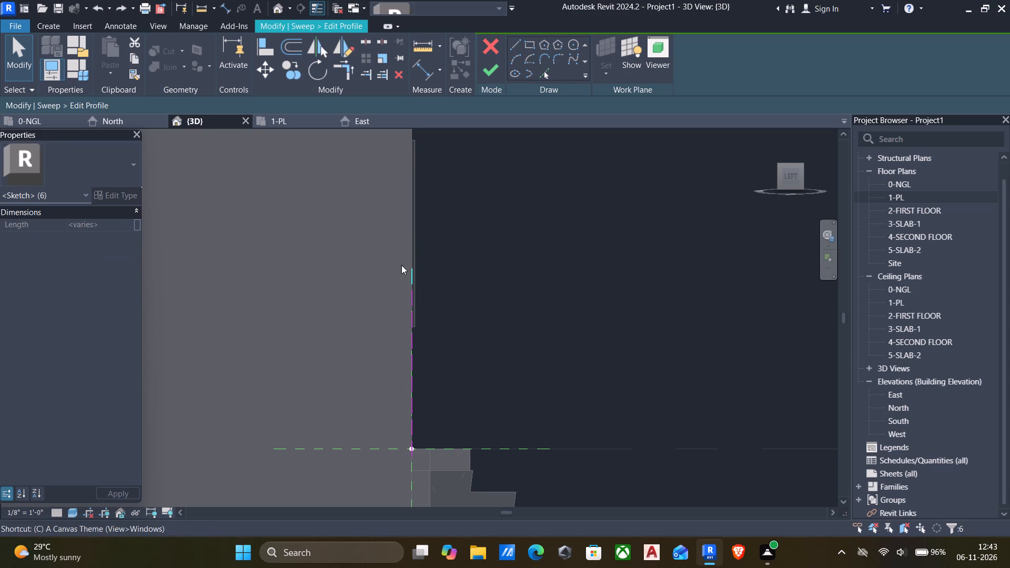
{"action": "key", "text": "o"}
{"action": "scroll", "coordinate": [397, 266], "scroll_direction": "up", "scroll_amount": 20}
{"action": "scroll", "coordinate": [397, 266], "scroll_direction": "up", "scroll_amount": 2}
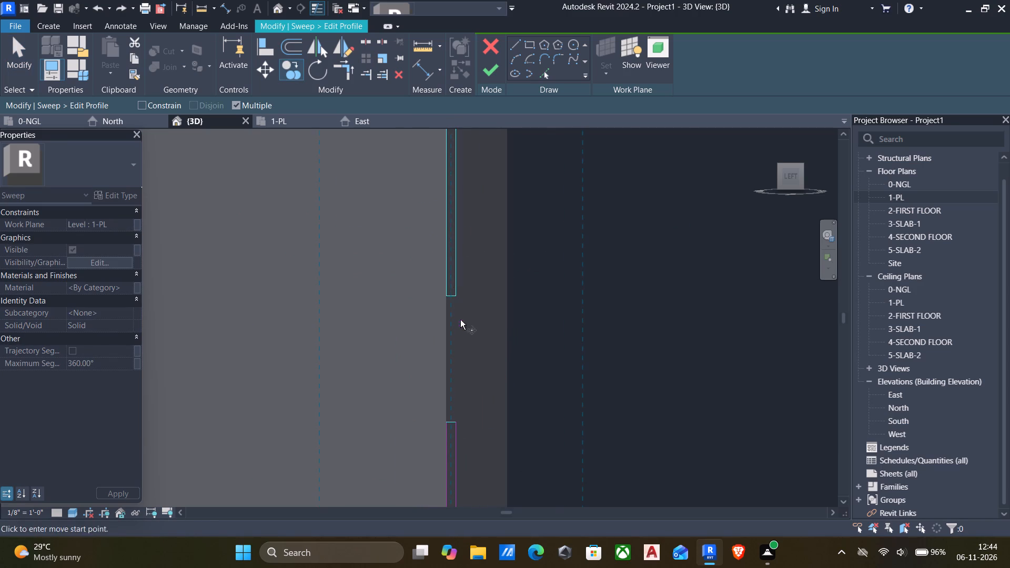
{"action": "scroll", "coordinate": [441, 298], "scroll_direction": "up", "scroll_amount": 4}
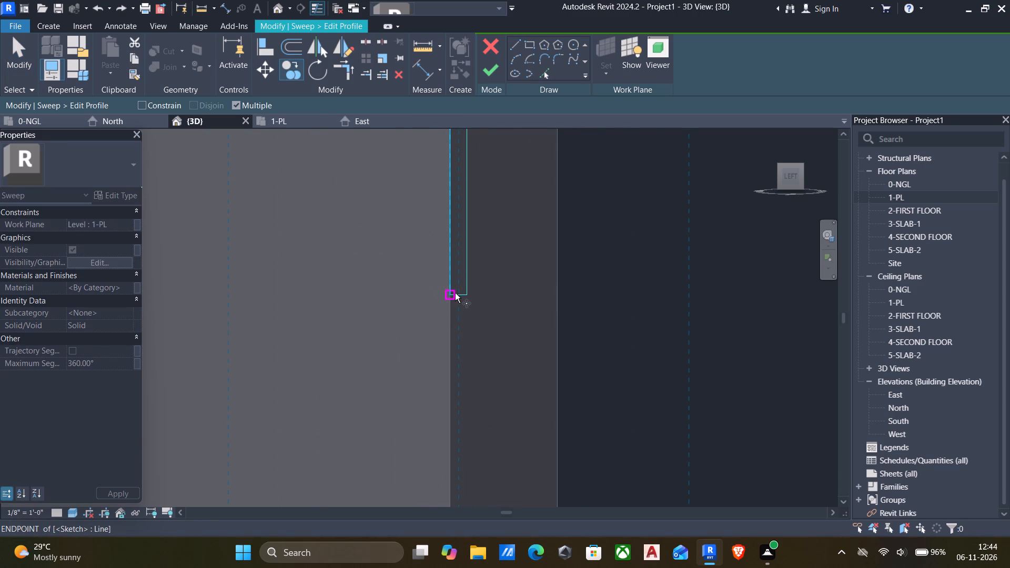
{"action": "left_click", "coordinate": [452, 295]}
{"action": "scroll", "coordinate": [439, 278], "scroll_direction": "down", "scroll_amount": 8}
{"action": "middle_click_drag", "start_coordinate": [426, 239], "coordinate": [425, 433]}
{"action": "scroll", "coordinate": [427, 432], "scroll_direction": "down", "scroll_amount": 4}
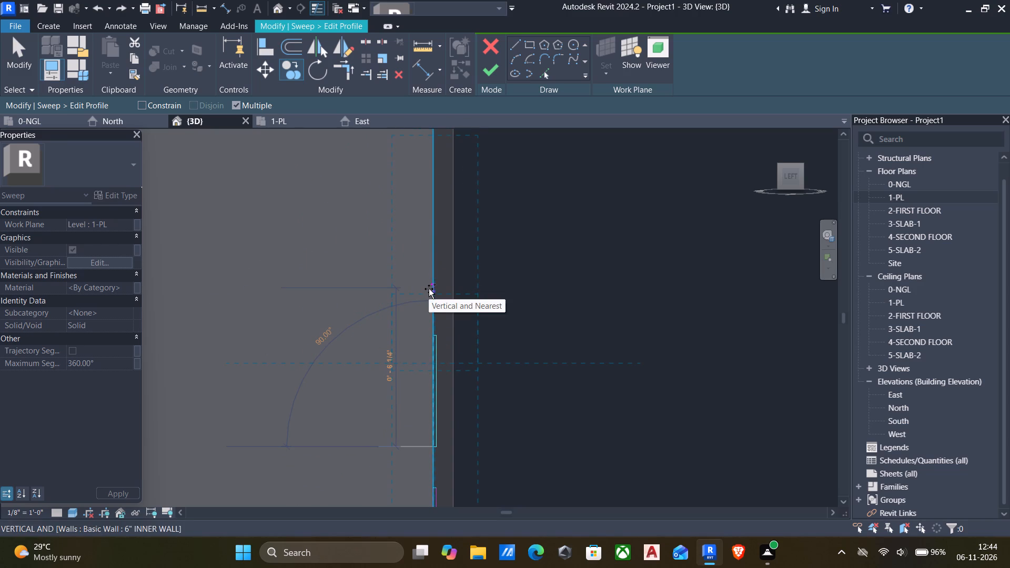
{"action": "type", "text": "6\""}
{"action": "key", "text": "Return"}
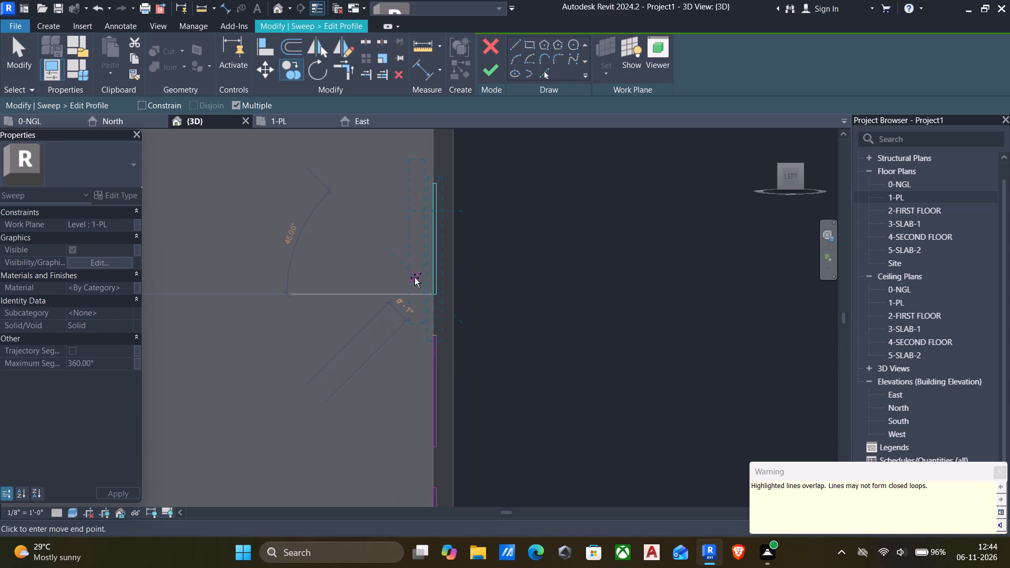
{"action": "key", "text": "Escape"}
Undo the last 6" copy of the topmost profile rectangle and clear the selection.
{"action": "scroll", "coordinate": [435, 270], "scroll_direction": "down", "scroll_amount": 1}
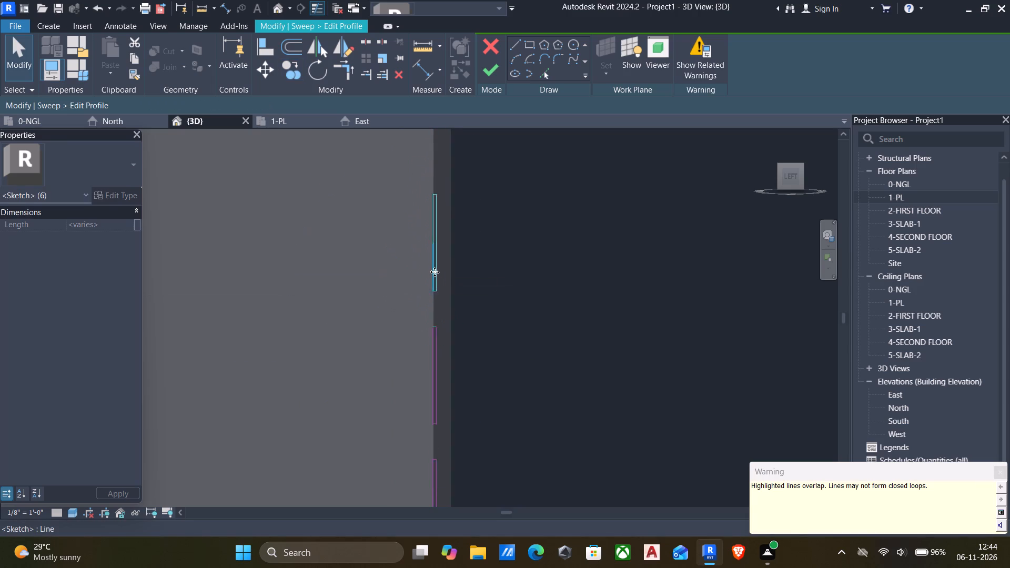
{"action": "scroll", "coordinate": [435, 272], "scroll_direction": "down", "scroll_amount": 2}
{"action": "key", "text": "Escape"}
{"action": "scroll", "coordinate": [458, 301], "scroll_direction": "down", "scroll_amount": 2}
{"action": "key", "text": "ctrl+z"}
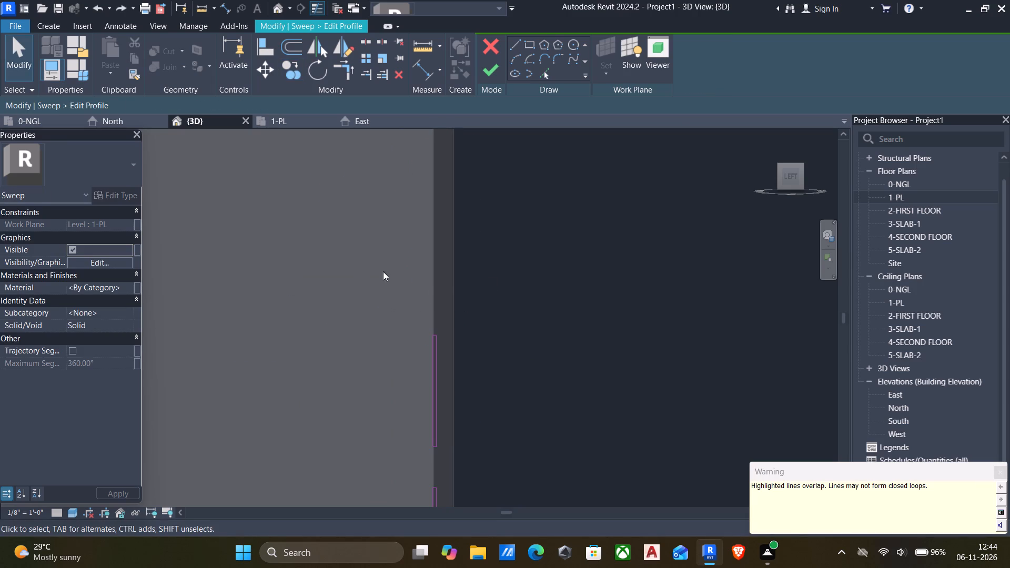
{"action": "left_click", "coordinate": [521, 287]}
Reselect only the topmost profile rectangle and copy it 6" straight up the wall edge from its bottom corner on the wall face.
{"action": "scroll", "coordinate": [503, 290], "scroll_direction": "down", "scroll_amount": 7}
{"action": "middle_click_drag", "start_coordinate": [451, 303], "coordinate": [439, 295]}
{"action": "scroll", "coordinate": [439, 295], "scroll_direction": "down", "scroll_amount": 4}
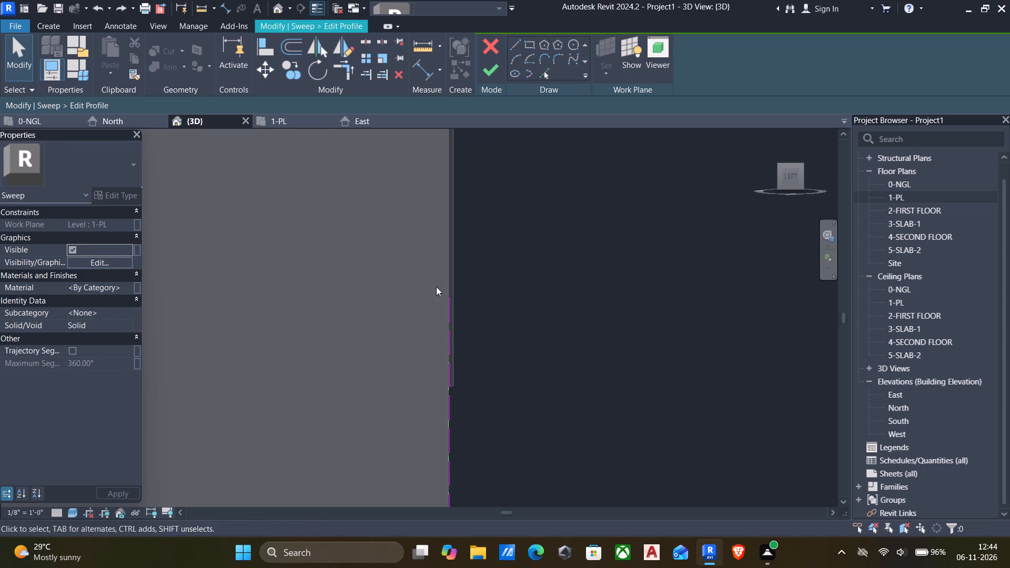
{"action": "scroll", "coordinate": [451, 341], "scroll_direction": "up", "scroll_amount": 5}
{"action": "left_click_drag", "start_coordinate": [419, 226], "coordinate": [462, 289]}
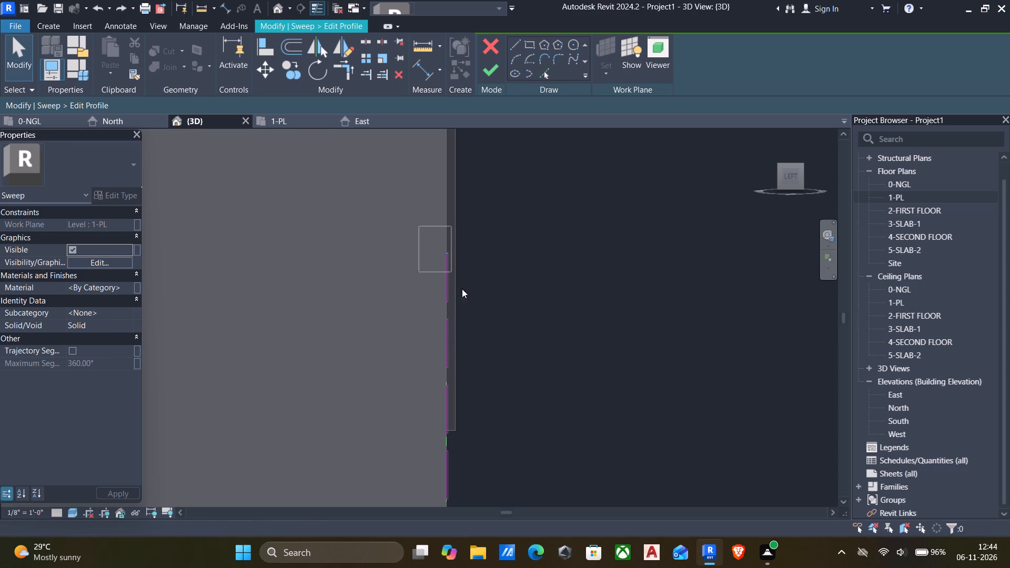
{"action": "left_click_drag", "start_coordinate": [462, 289], "coordinate": [488, 312]}
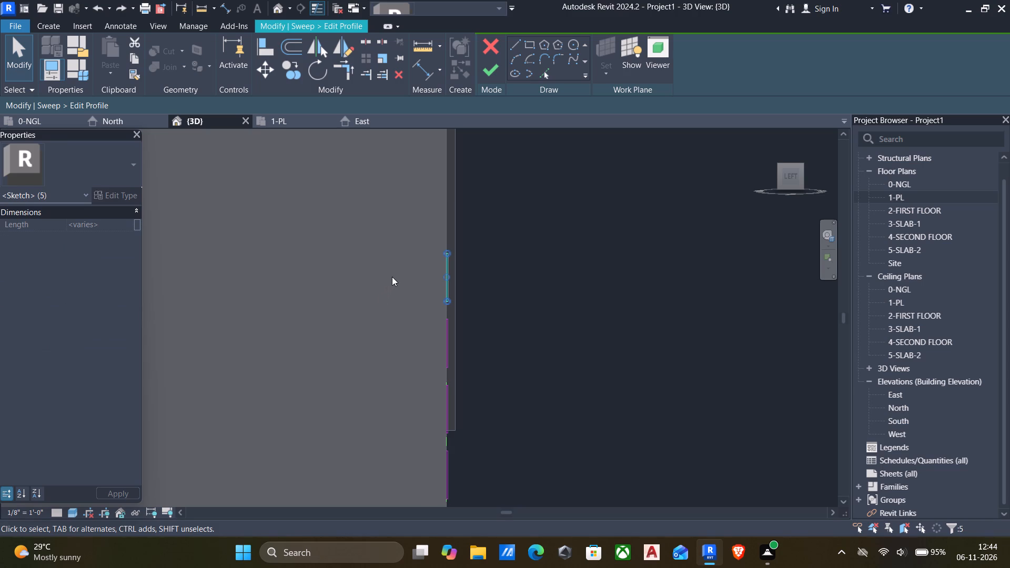
{"action": "key", "text": "c"}
{"action": "key", "text": "o"}
{"action": "scroll", "coordinate": [441, 319], "scroll_direction": "up", "scroll_amount": 6}
{"action": "scroll", "coordinate": [438, 249], "scroll_direction": "up", "scroll_amount": 2}
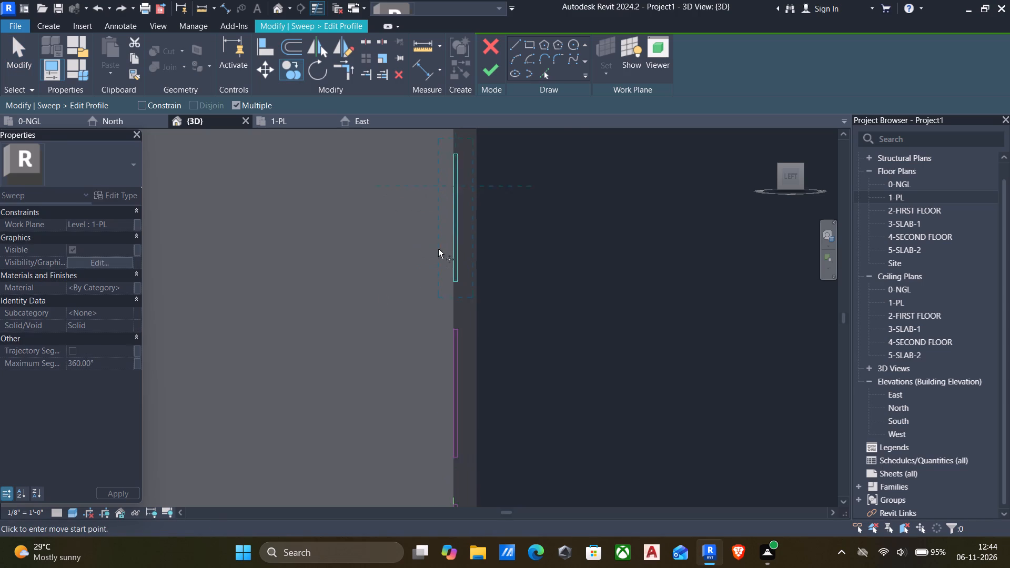
{"action": "scroll", "coordinate": [438, 249], "scroll_direction": "up", "scroll_amount": 3}
{"action": "scroll", "coordinate": [465, 294], "scroll_direction": "up", "scroll_amount": 5}
{"action": "left_click", "coordinate": [463, 309]}
{"action": "scroll", "coordinate": [452, 283], "scroll_direction": "down", "scroll_amount": 5}
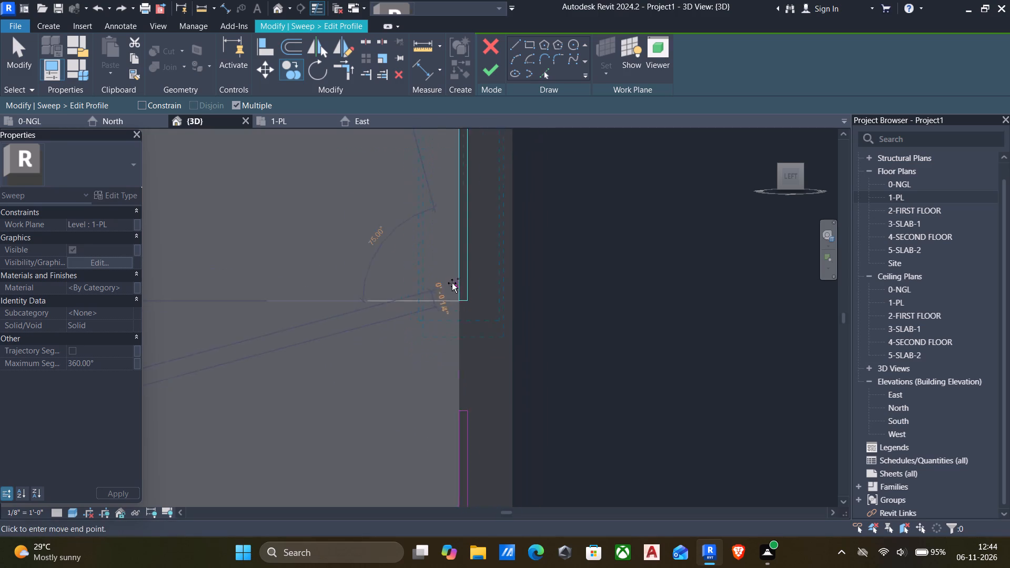
{"action": "scroll", "coordinate": [452, 283], "scroll_direction": "down", "scroll_amount": 6}
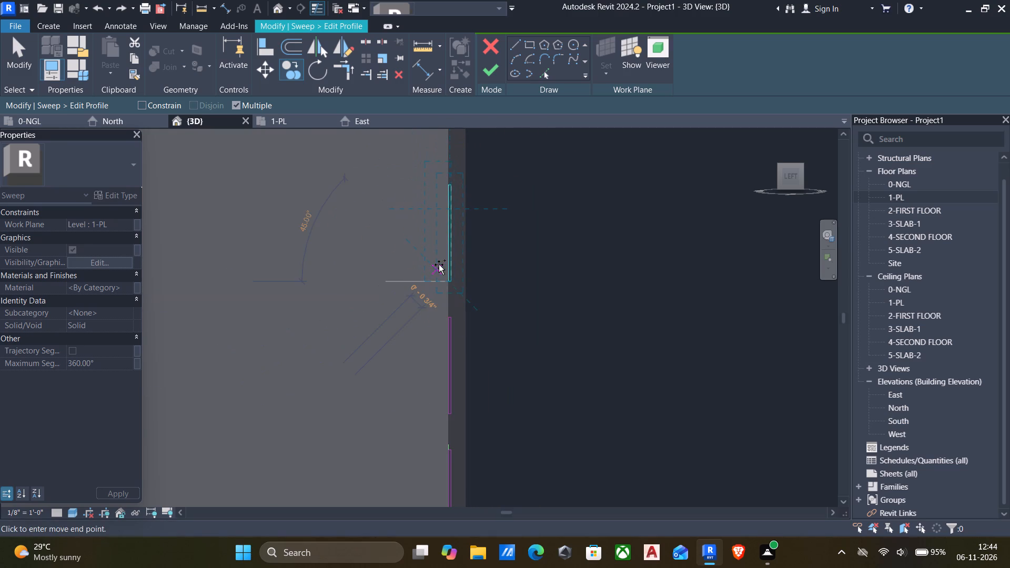
{"action": "scroll", "coordinate": [446, 173], "scroll_direction": "up", "scroll_amount": 5}
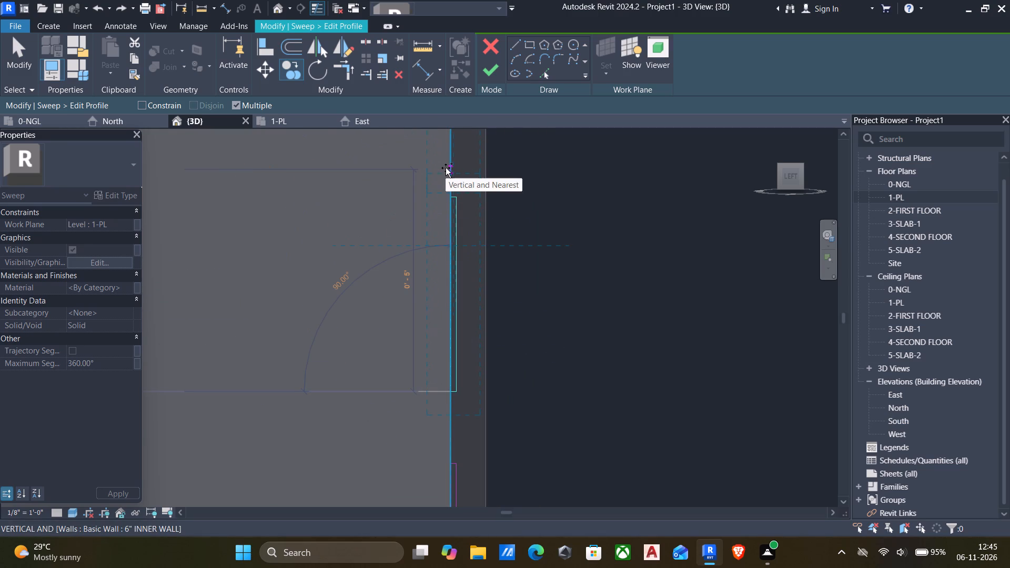
{"action": "type", "text": "6\""}
{"action": "key", "text": "Return"}
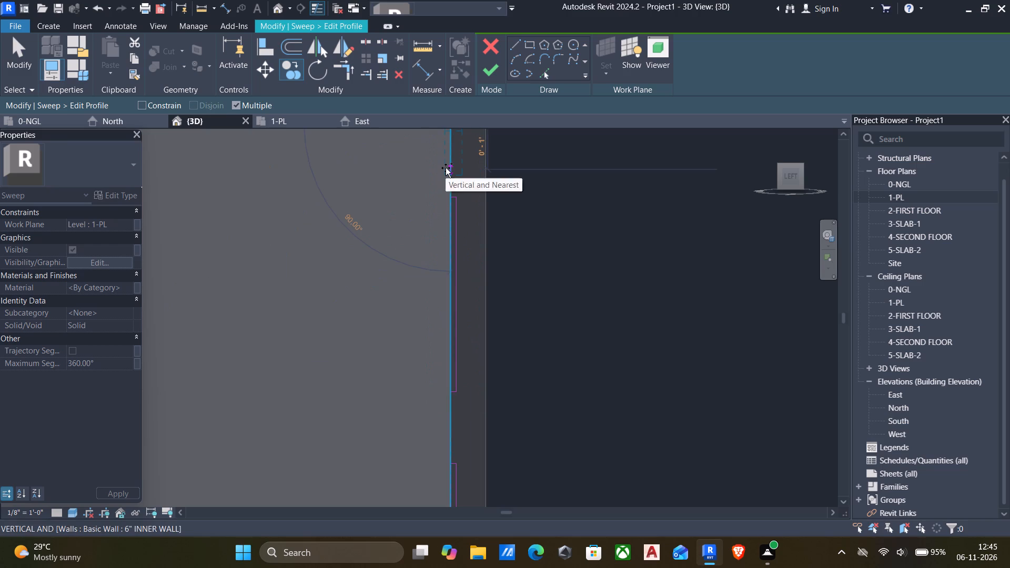
Place two more copies of the thin profile rectangle straight up the wall edge, each 6" above the previous one.
{"action": "scroll", "coordinate": [446, 176], "scroll_direction": "down", "scroll_amount": 2}
{"action": "middle_click_drag", "start_coordinate": [446, 176], "coordinate": [426, 309]}
{"action": "scroll", "coordinate": [444, 208], "scroll_direction": "down", "scroll_amount": 2}
{"action": "middle_click_drag", "start_coordinate": [446, 202], "coordinate": [440, 206]}
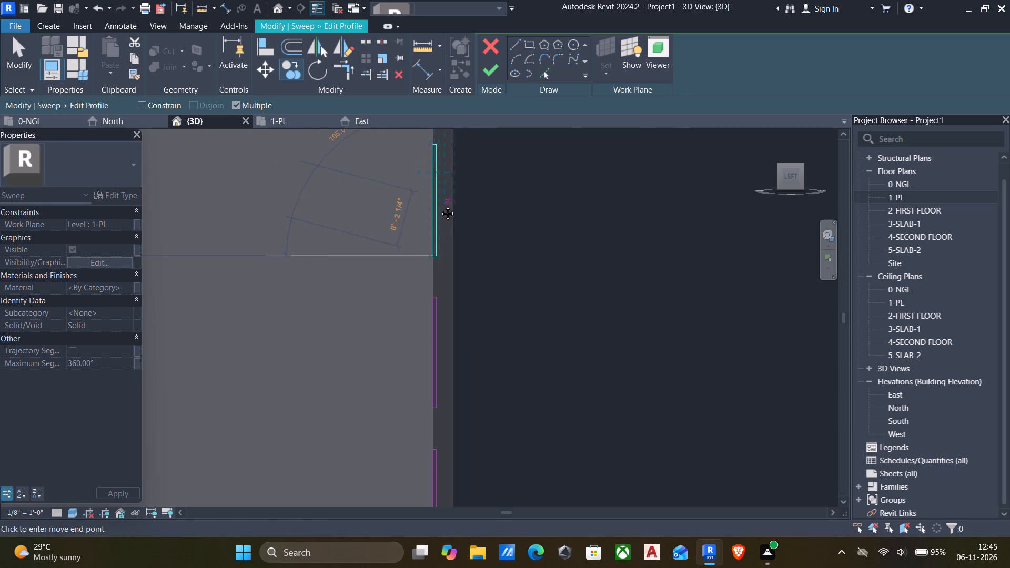
{"action": "middle_click_drag", "start_coordinate": [440, 206], "coordinate": [401, 302]}
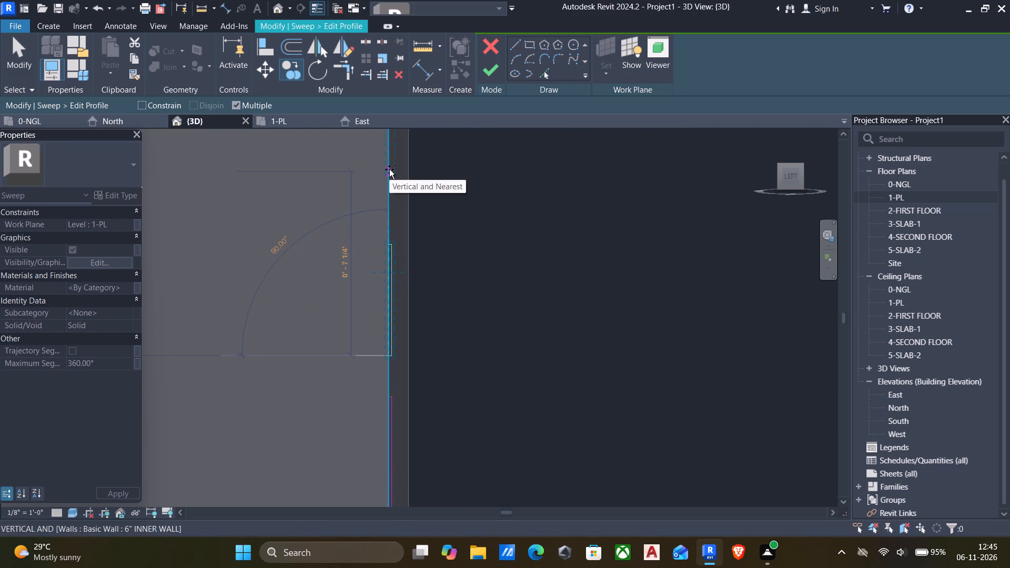
{"action": "type", "text": "6\""}
{"action": "key", "text": "Return"}
{"action": "scroll", "coordinate": [389, 169], "scroll_direction": "down", "scroll_amount": 5}
{"action": "middle_click_drag", "start_coordinate": [448, 184], "coordinate": [439, 209]}
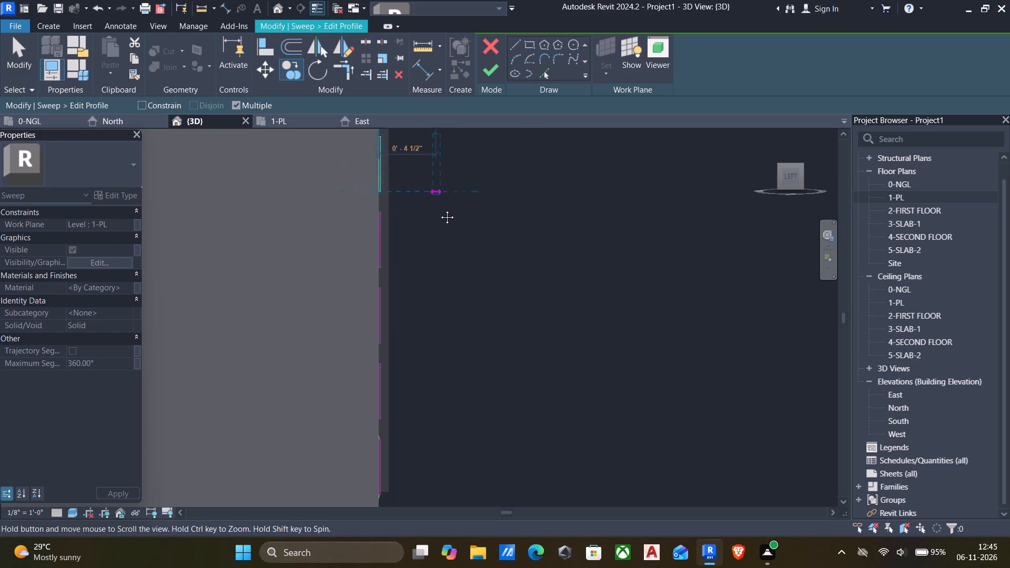
{"action": "middle_click_drag", "start_coordinate": [439, 209], "coordinate": [442, 294]}
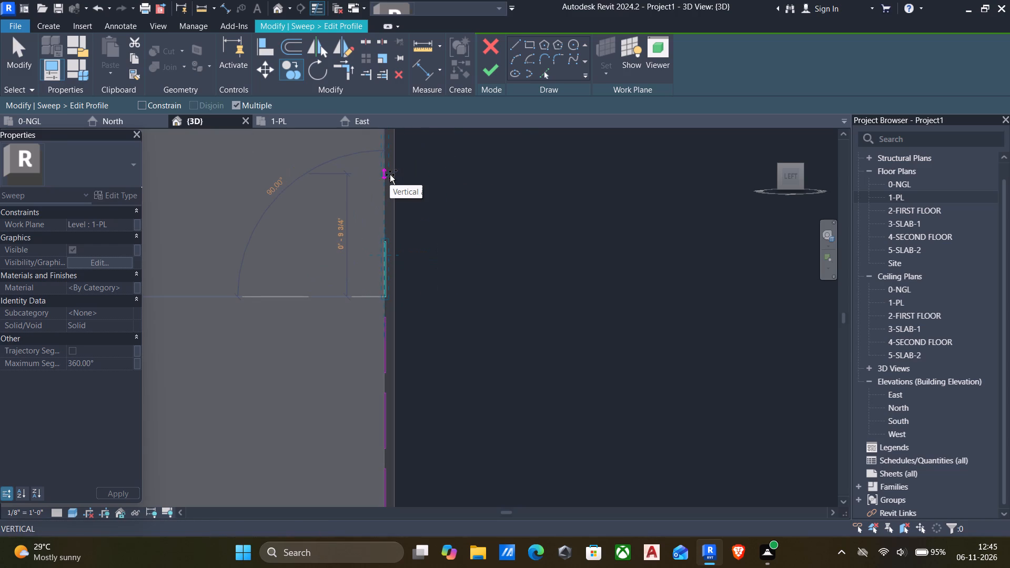
{"action": "type", "text": "6\""}
{"action": "key", "text": "Return"}
Add another two copies of the profile rectangle up the wall edge at 6" intervals, and end the Copy command.
{"action": "scroll", "coordinate": [400, 177], "scroll_direction": "down", "scroll_amount": 2}
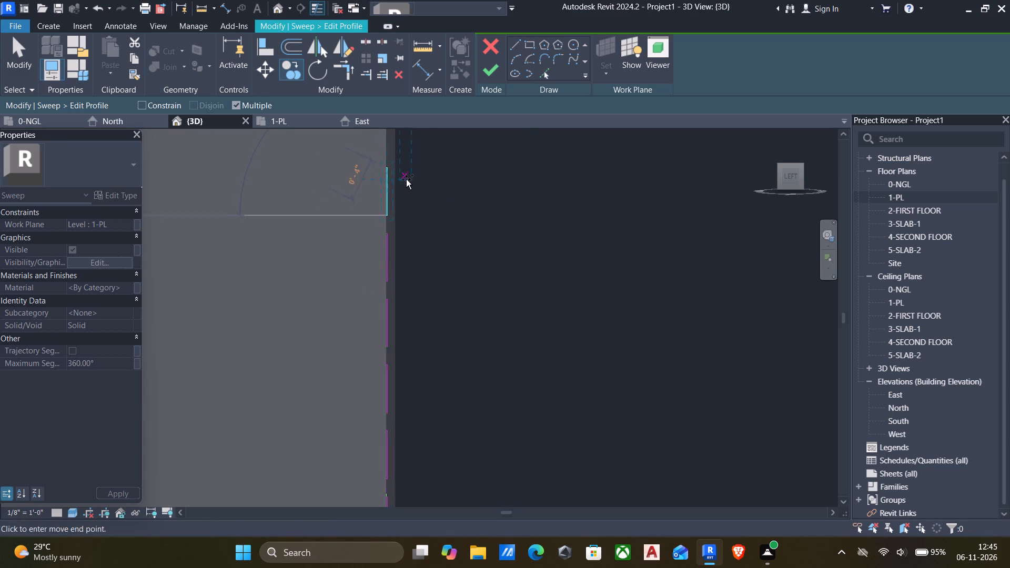
{"action": "scroll", "coordinate": [406, 179], "scroll_direction": "down", "scroll_amount": 1}
{"action": "middle_click_drag", "start_coordinate": [412, 183], "coordinate": [435, 297]}
{"action": "type", "text": "6\""}
{"action": "key", "text": "Return"}
{"action": "scroll", "coordinate": [438, 237], "scroll_direction": "down", "scroll_amount": 2}
{"action": "middle_click_drag", "start_coordinate": [448, 232], "coordinate": [420, 316]}
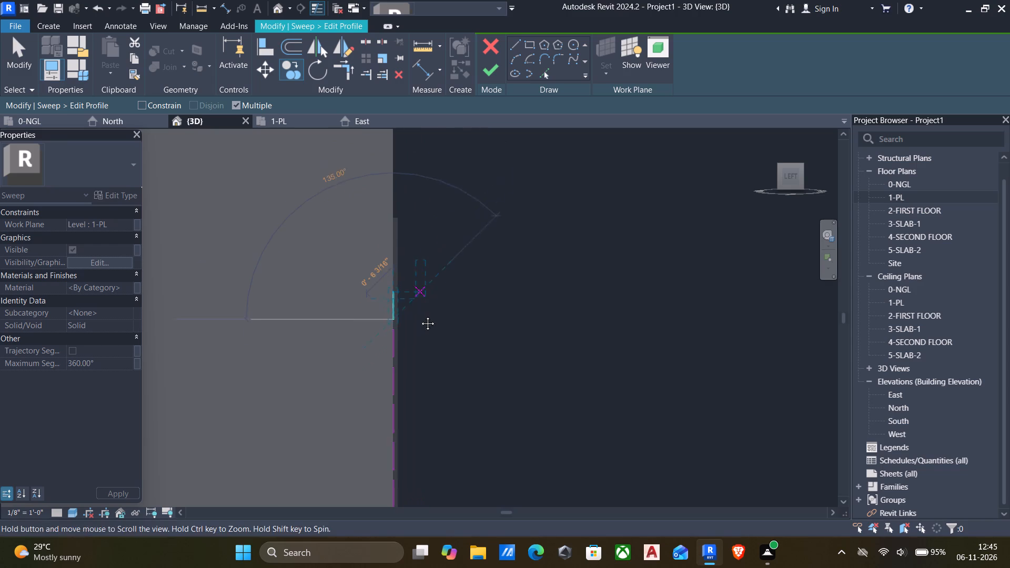
{"action": "middle_click_drag", "start_coordinate": [420, 316], "coordinate": [420, 318]}
{"action": "type", "text": "6\""}
{"action": "key", "text": "Return"}
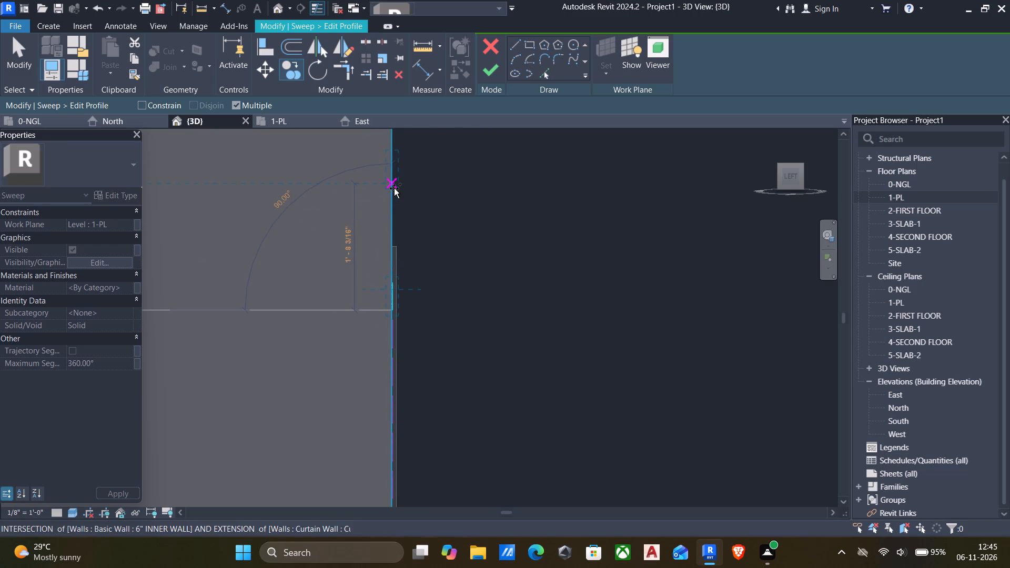
{"action": "middle_click_drag", "start_coordinate": [393, 188], "coordinate": [386, 248]}
{"action": "scroll", "coordinate": [386, 248], "scroll_direction": "down", "scroll_amount": 9}
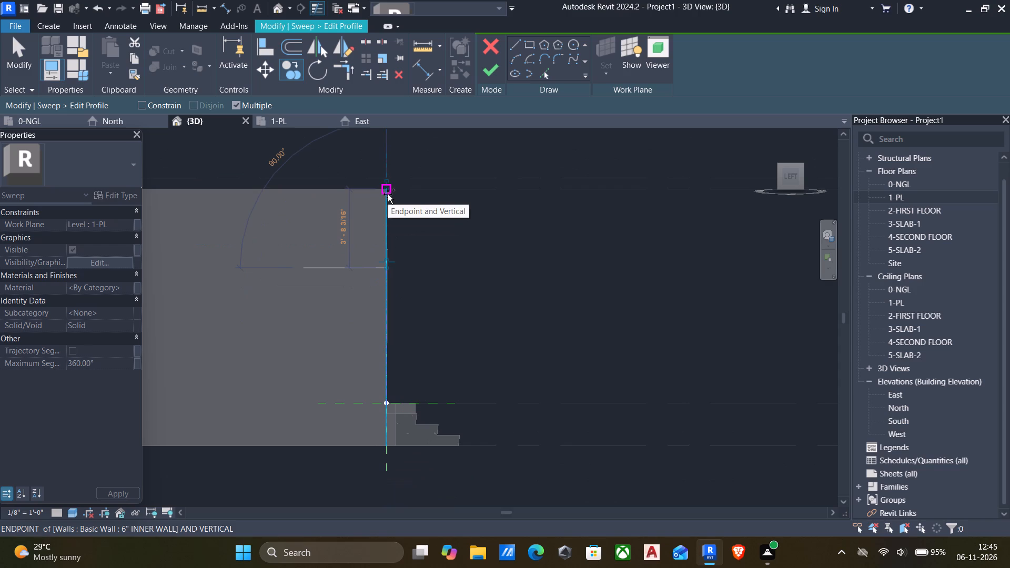
{"action": "key", "text": "Escape"}
Finish the profile sketch and complete the sweep of horizontal strips.
{"action": "left_click", "coordinate": [486, 74]}
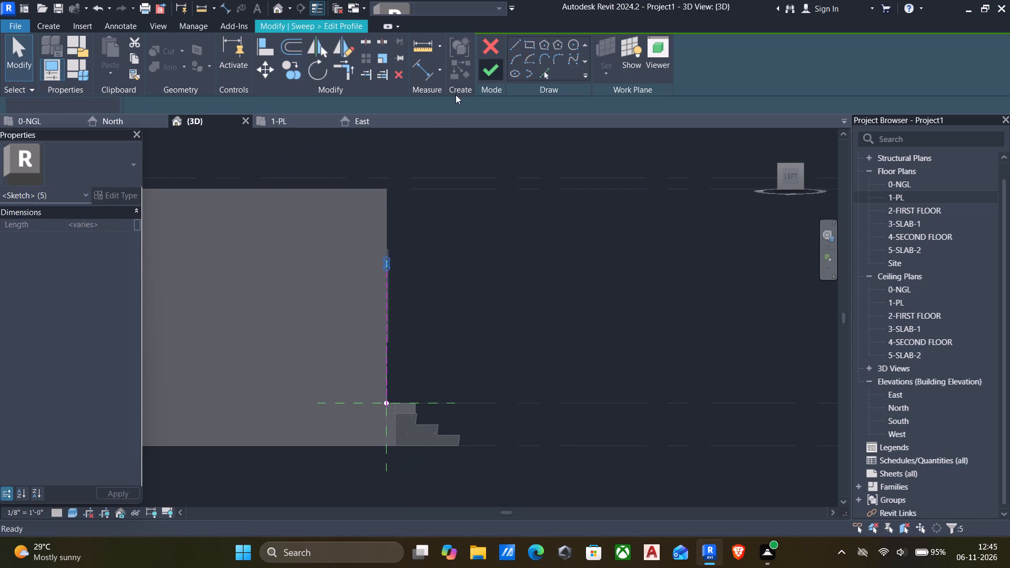
{"action": "left_click", "coordinate": [495, 70]}
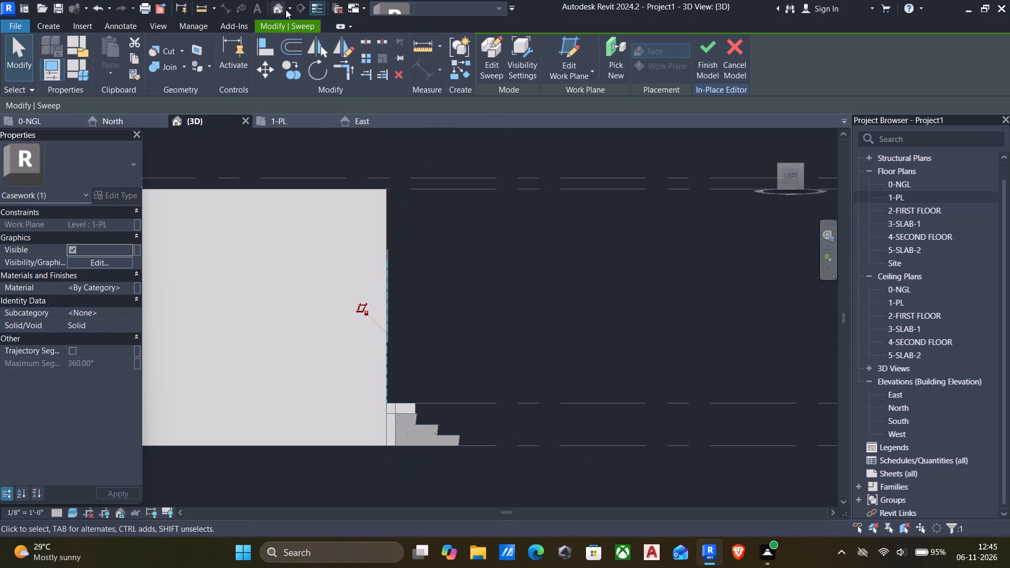
Inspect the swept strips on the front wall from several 3D angles, especially where they cross the window.
{"action": "left_click", "coordinate": [282, 9]}
{"action": "scroll", "coordinate": [507, 303], "scroll_direction": "down", "scroll_amount": 2}
{"action": "middle_click_drag", "start_coordinate": [500, 310], "coordinate": [454, 327], "text": "shift"}
{"action": "middle_click_drag", "start_coordinate": [449, 318], "coordinate": [452, 316]}
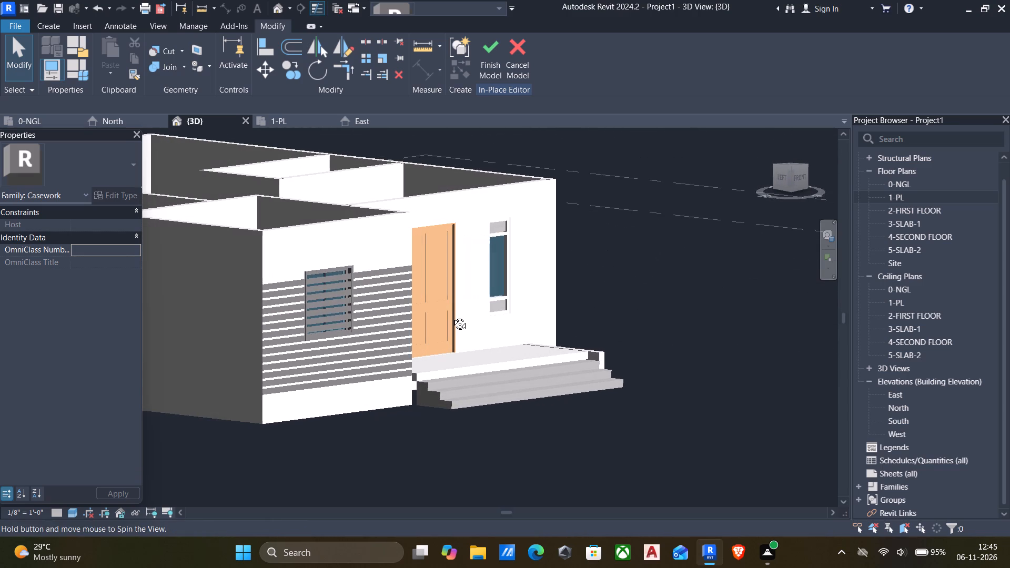
{"action": "middle_click_drag", "start_coordinate": [452, 316], "coordinate": [379, 300]}
{"action": "middle_click_drag", "start_coordinate": [383, 300], "coordinate": [596, 291]}
{"action": "middle_click_drag", "start_coordinate": [590, 292], "coordinate": [575, 300], "text": "shift"}
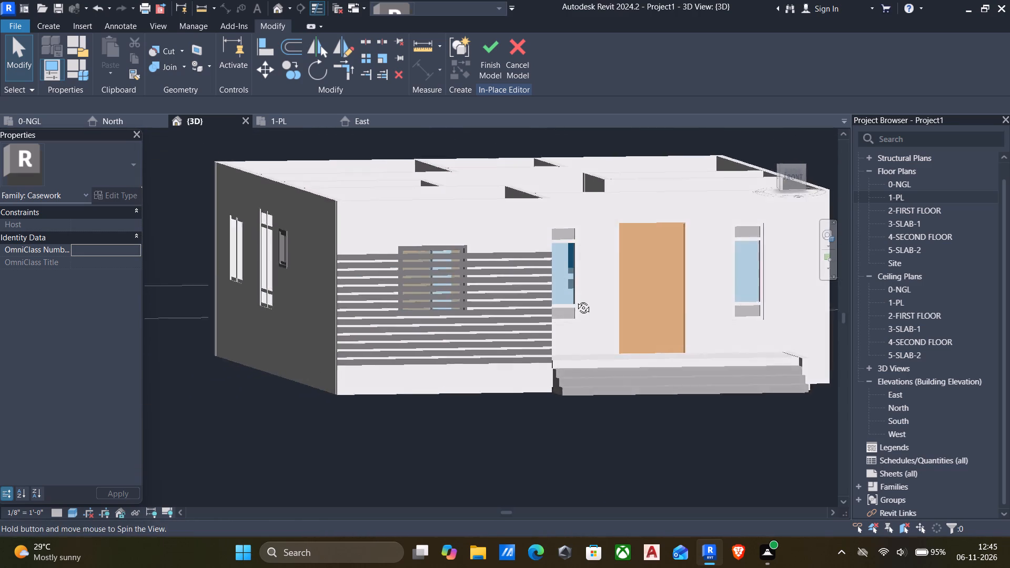
{"action": "middle_click_drag", "start_coordinate": [575, 300], "coordinate": [428, 306], "text": "shift"}
{"action": "scroll", "coordinate": [445, 282], "scroll_direction": "up", "scroll_amount": 5}
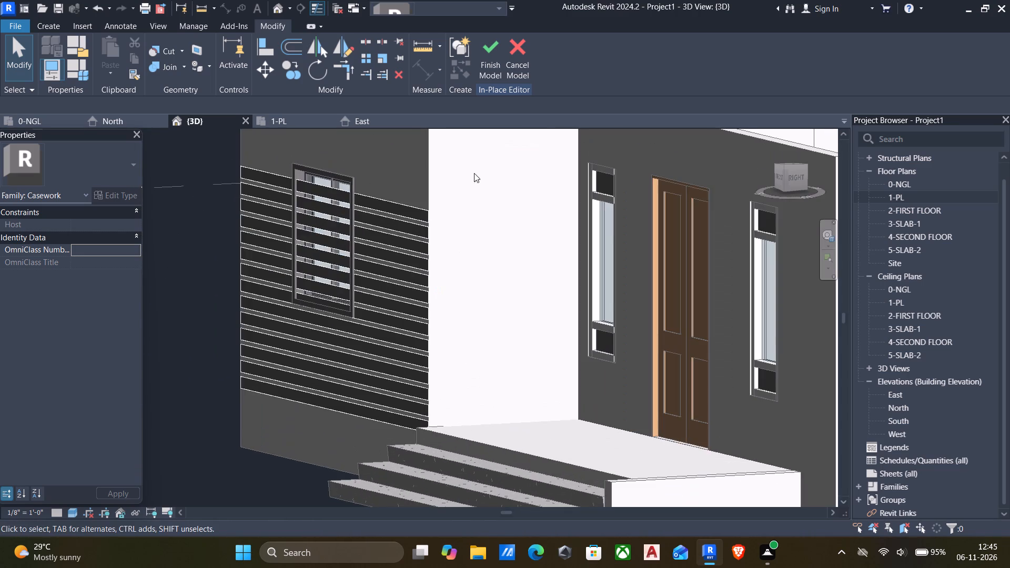
{"action": "scroll", "coordinate": [436, 198], "scroll_direction": "up", "scroll_amount": 4}
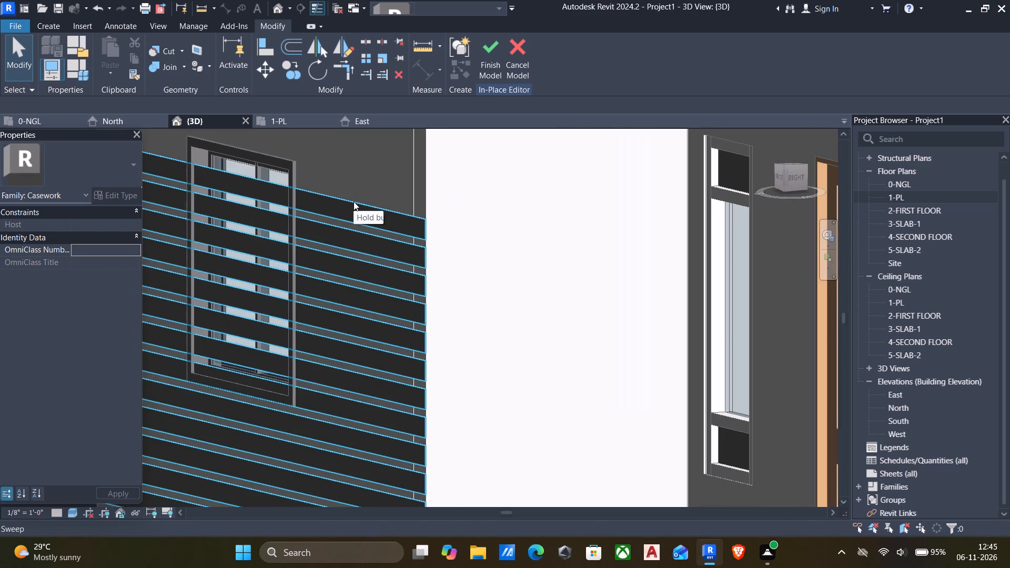
{"action": "scroll", "coordinate": [352, 206], "scroll_direction": "down", "scroll_amount": 5}
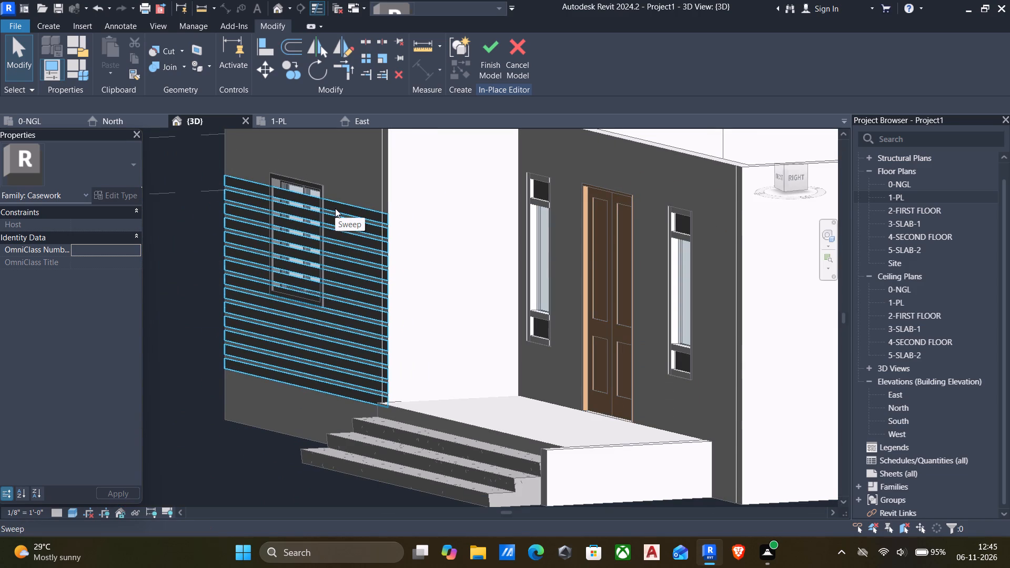
{"action": "left_click", "coordinate": [348, 204]}
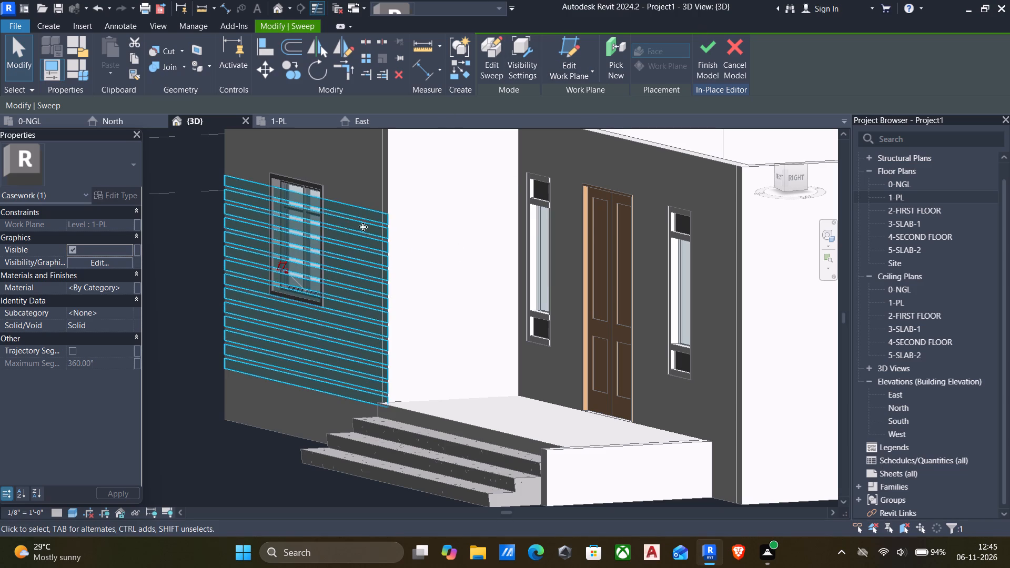
{"action": "key", "text": "Escape"}
{"action": "middle_click_drag", "start_coordinate": [433, 243], "coordinate": [373, 290], "text": "shift"}
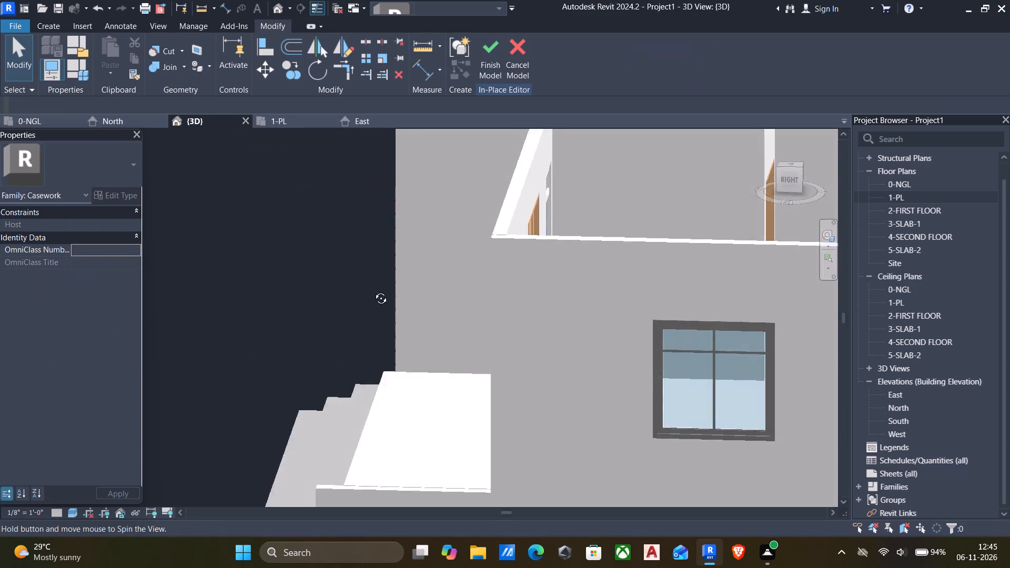
{"action": "middle_click_drag", "start_coordinate": [373, 290], "coordinate": [683, 249], "text": "shift"}
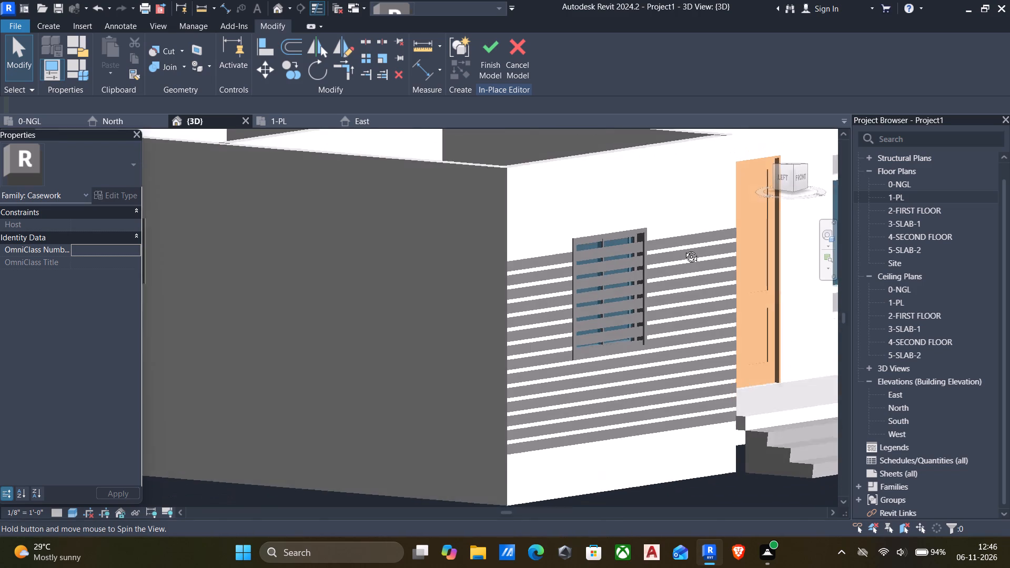
{"action": "middle_click_drag", "start_coordinate": [683, 249], "coordinate": [560, 257], "text": "shift"}
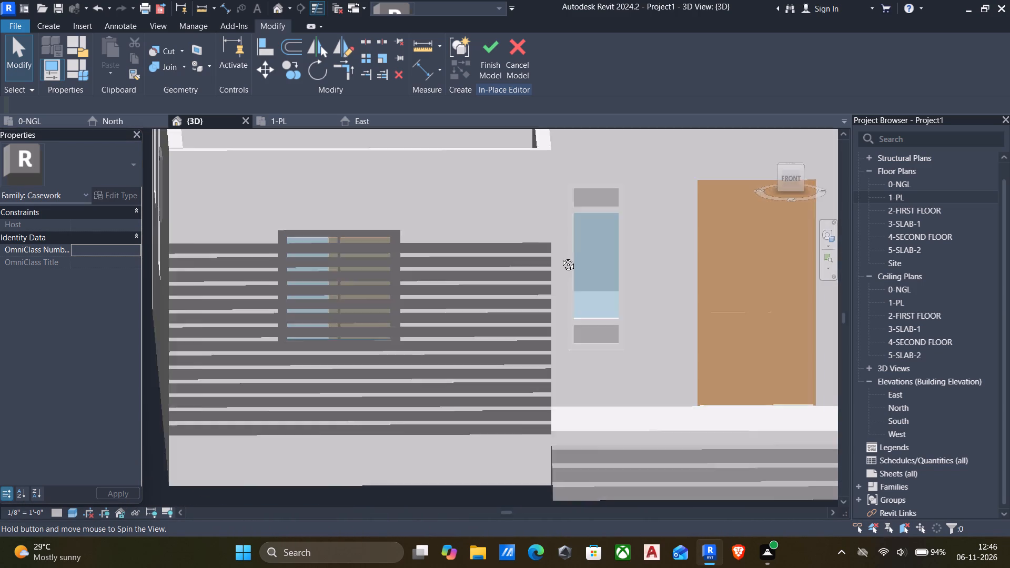
{"action": "middle_click_drag", "start_coordinate": [560, 257], "coordinate": [566, 245], "text": "shift"}
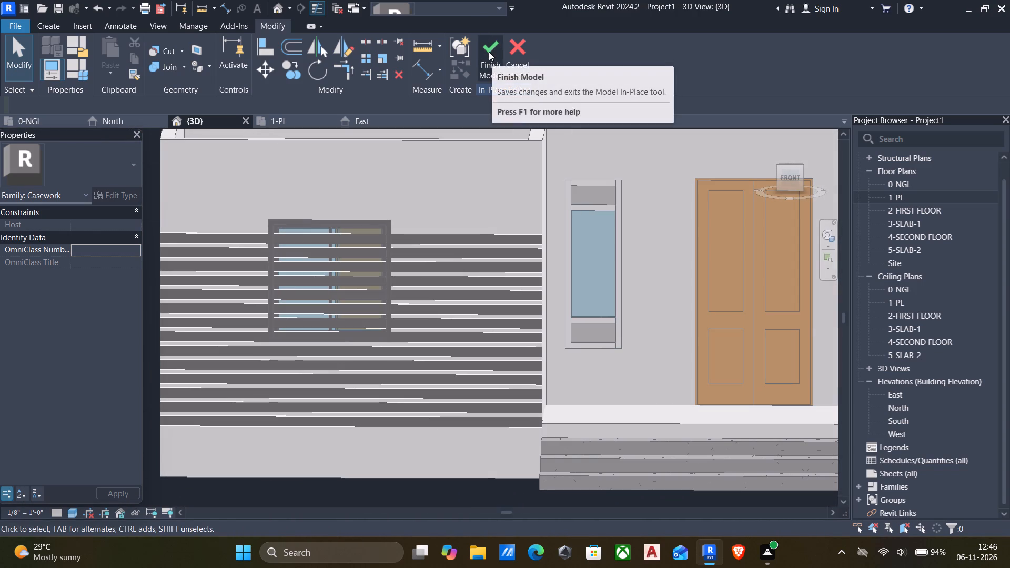
Start a void sweep with a sketched path and set its work plane to the front face of the strips beside the window.
{"action": "left_click", "coordinate": [42, 23]}
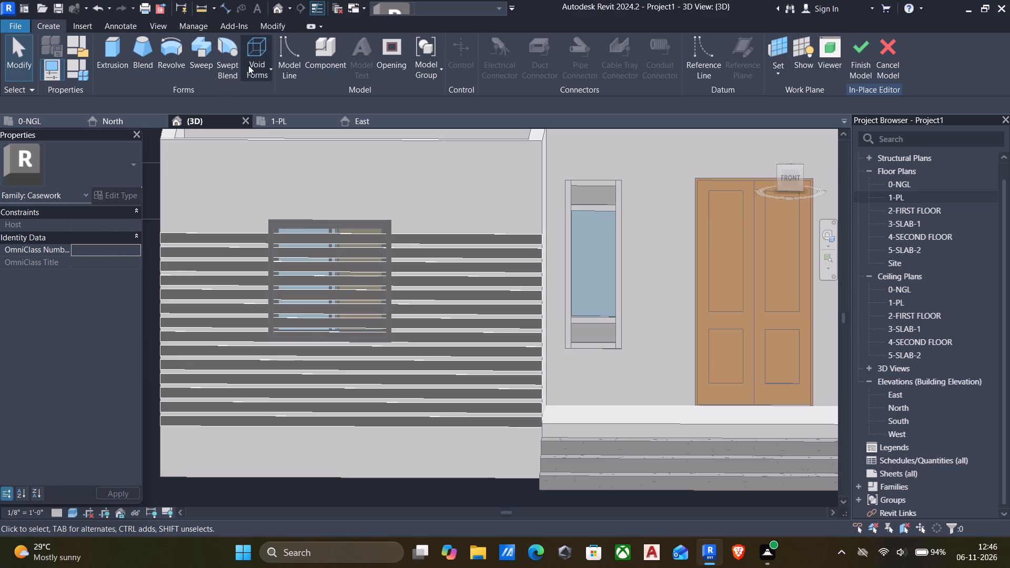
{"action": "left_click", "coordinate": [255, 65]}
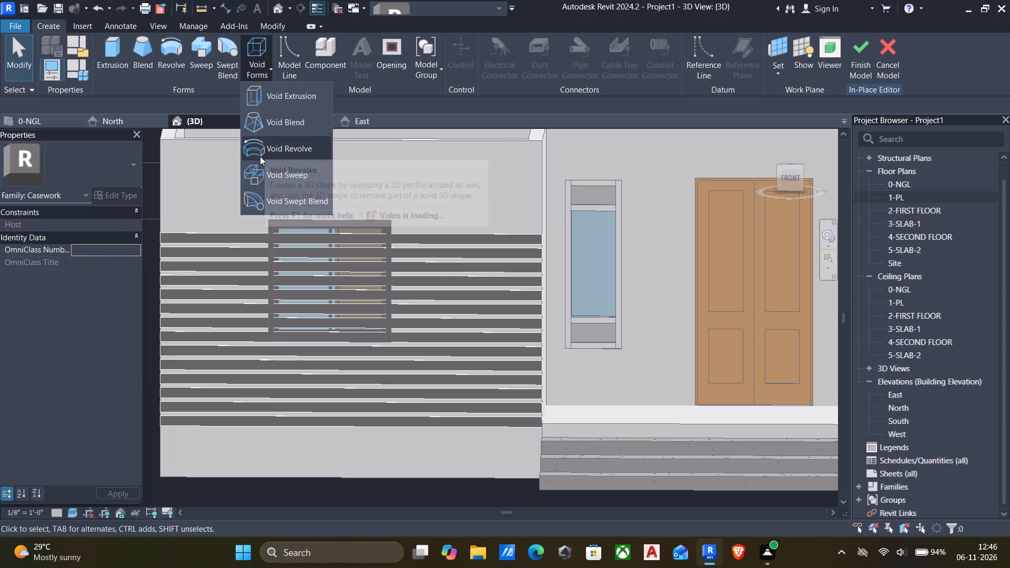
{"action": "left_click", "coordinate": [284, 174]}
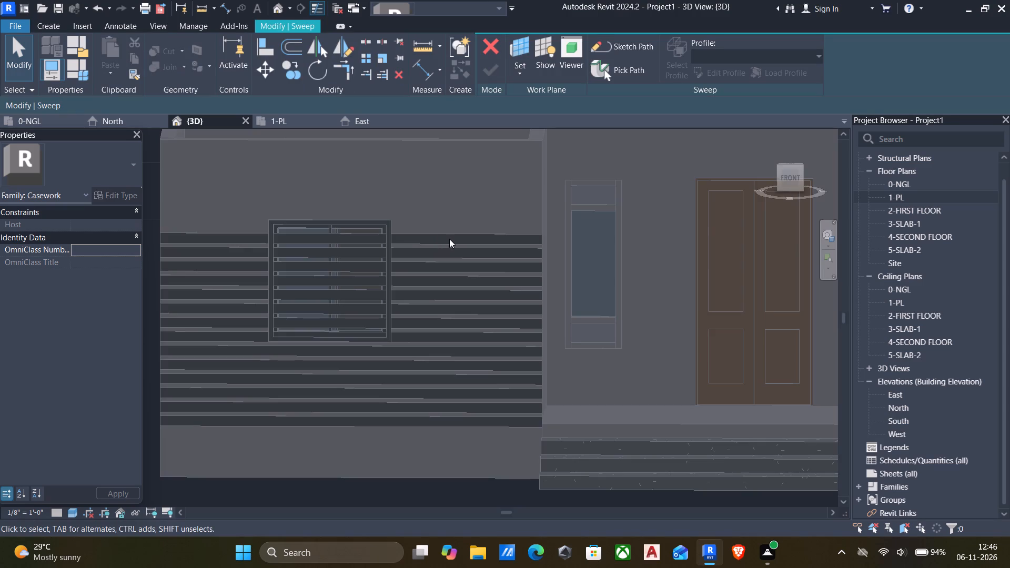
{"action": "left_click", "coordinate": [623, 46]}
{"action": "scroll", "coordinate": [271, 242], "scroll_direction": "up", "scroll_amount": 7}
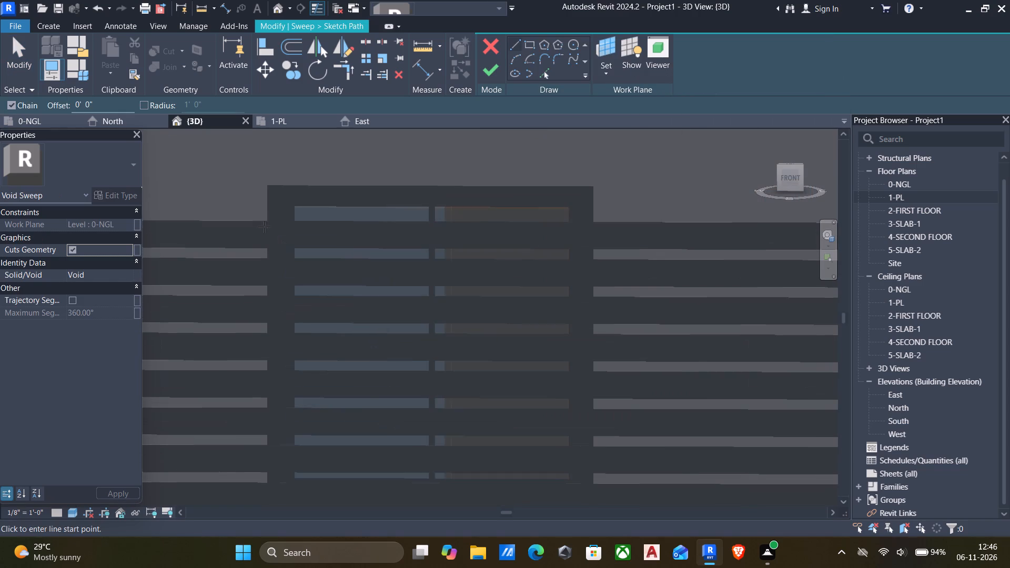
{"action": "left_click", "coordinate": [597, 67]}
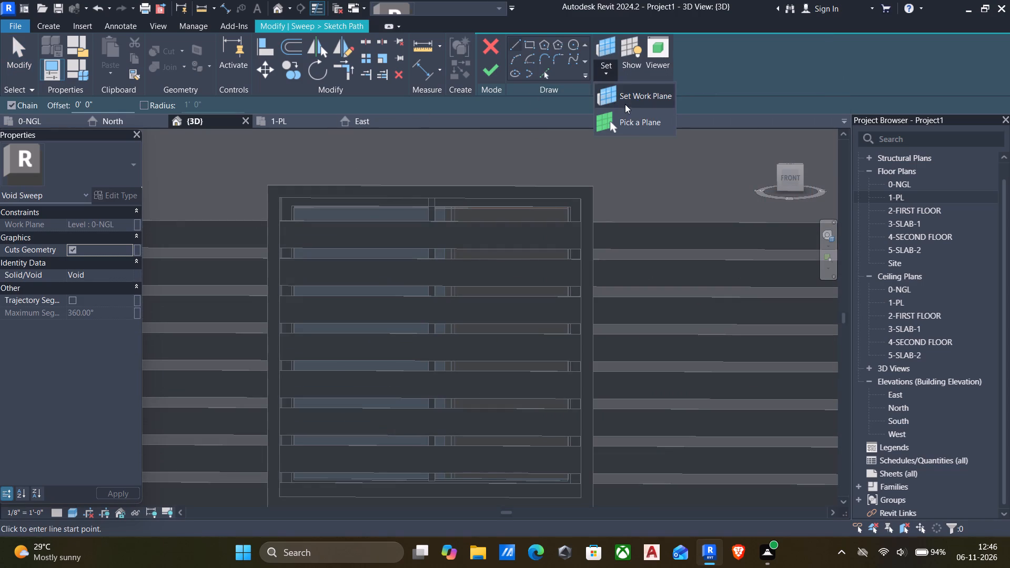
{"action": "left_click", "coordinate": [641, 124]}
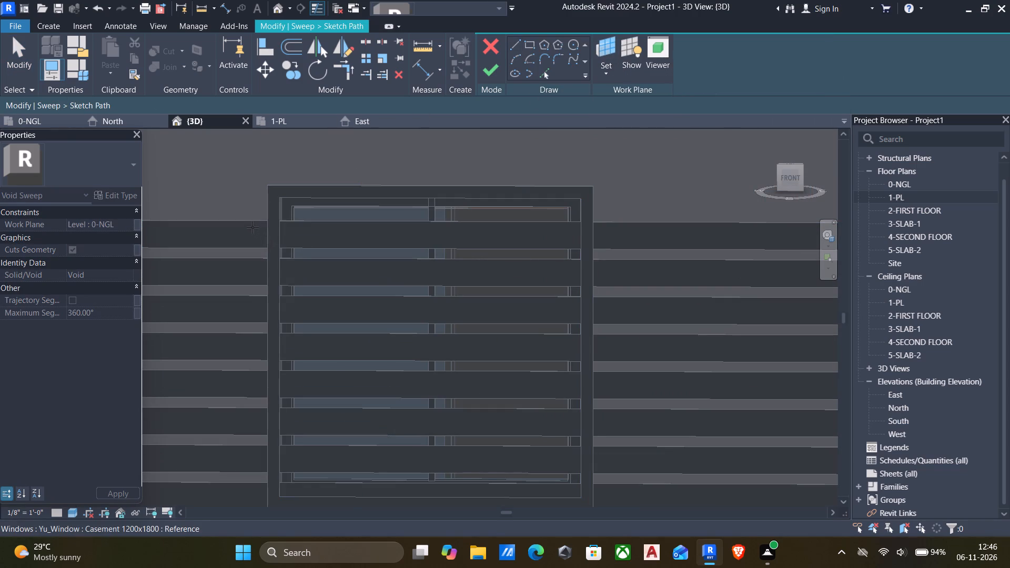
{"action": "left_click", "coordinate": [249, 225]}
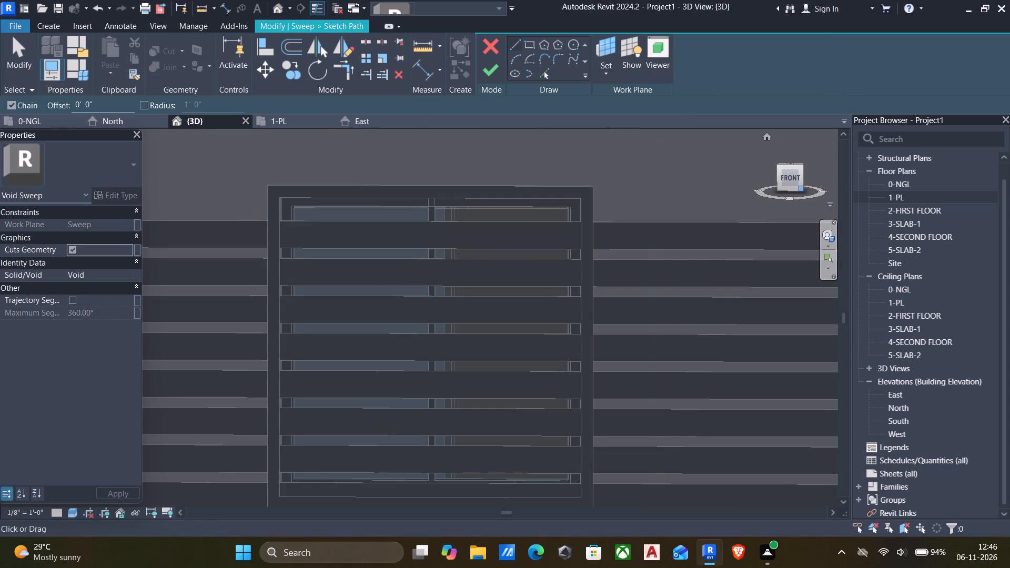
In front view, sketch a rectangular path about 4' 3 15/16" by 3' 10 5/32" from the top strip's edge to the window's bottom corner and finish it.
{"action": "left_click", "coordinate": [792, 177]}
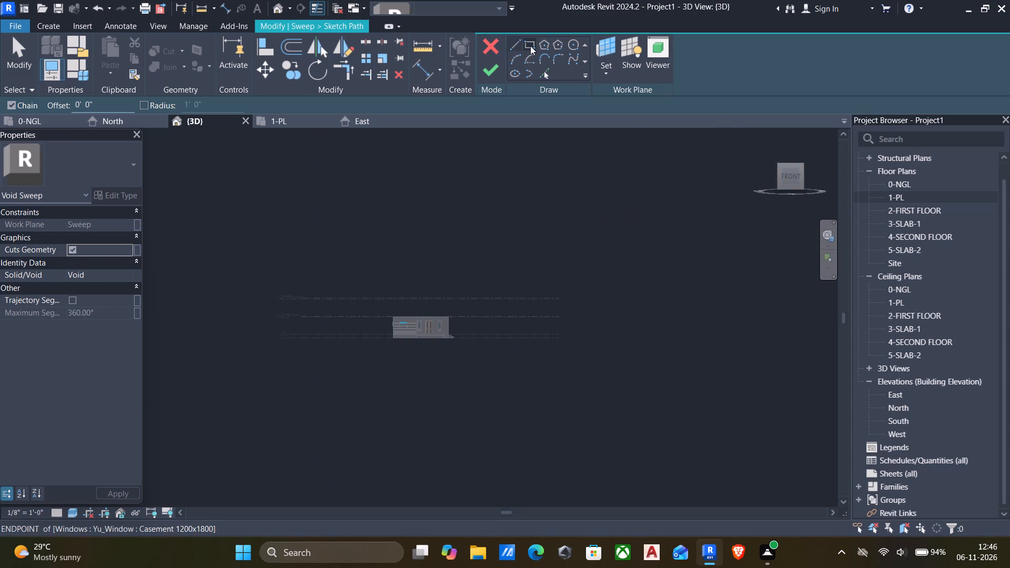
{"action": "left_click", "coordinate": [531, 46]}
{"action": "scroll", "coordinate": [428, 405], "scroll_direction": "up", "scroll_amount": 5}
{"action": "scroll", "coordinate": [410, 324], "scroll_direction": "up", "scroll_amount": 3}
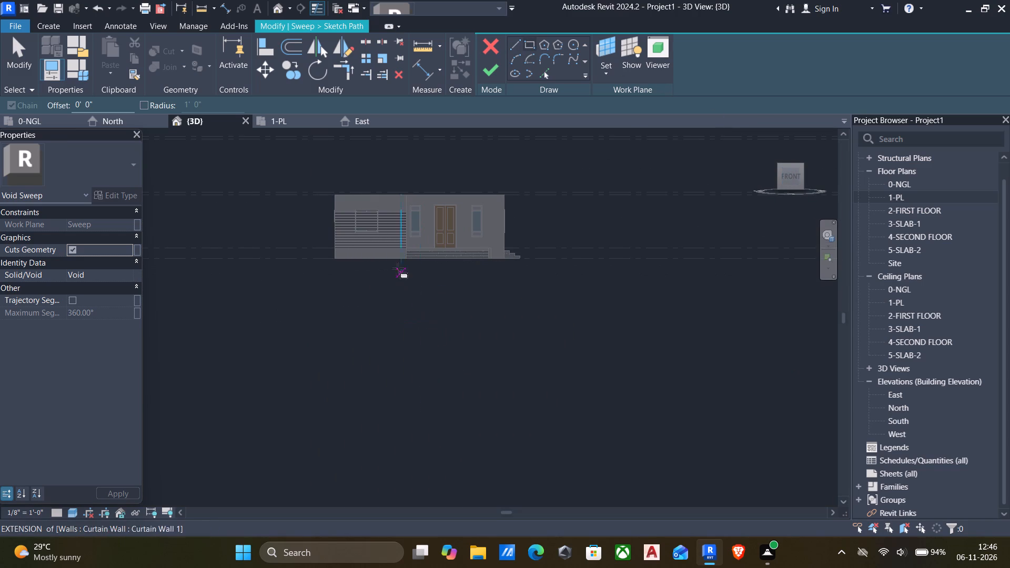
{"action": "scroll", "coordinate": [370, 232], "scroll_direction": "up", "scroll_amount": 5}
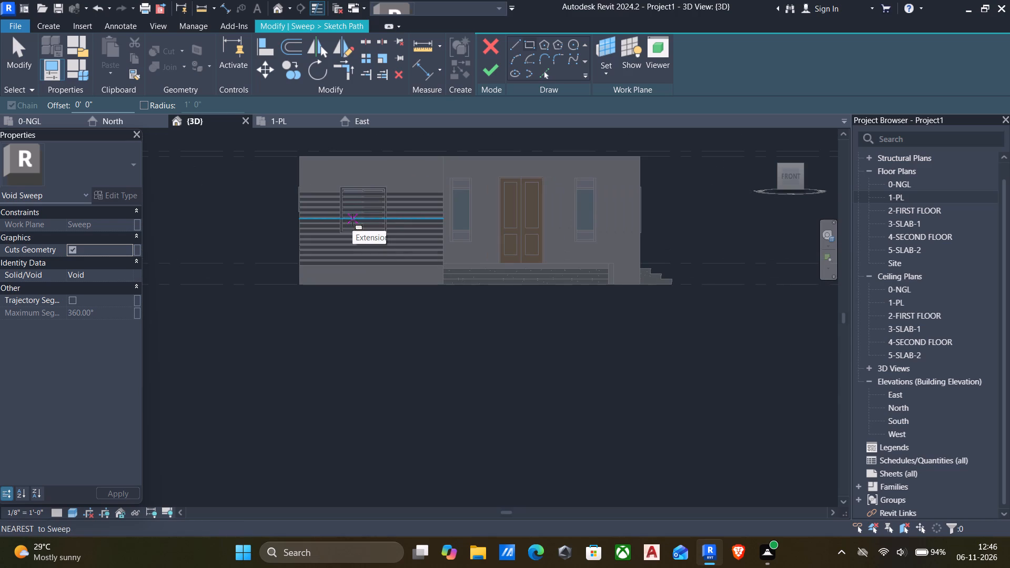
{"action": "scroll", "coordinate": [338, 220], "scroll_direction": "up", "scroll_amount": 10}
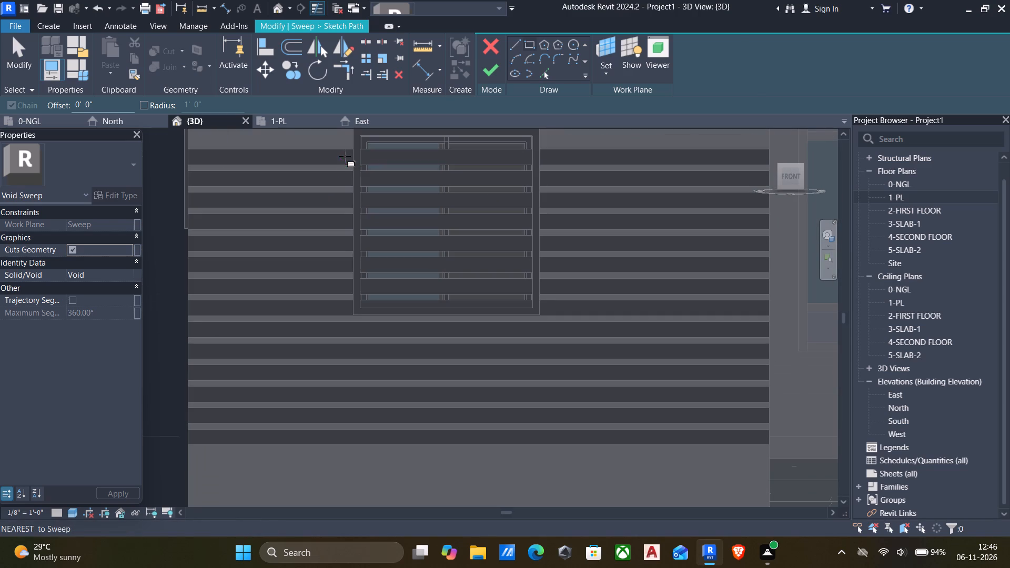
{"action": "left_click", "coordinate": [351, 151]}
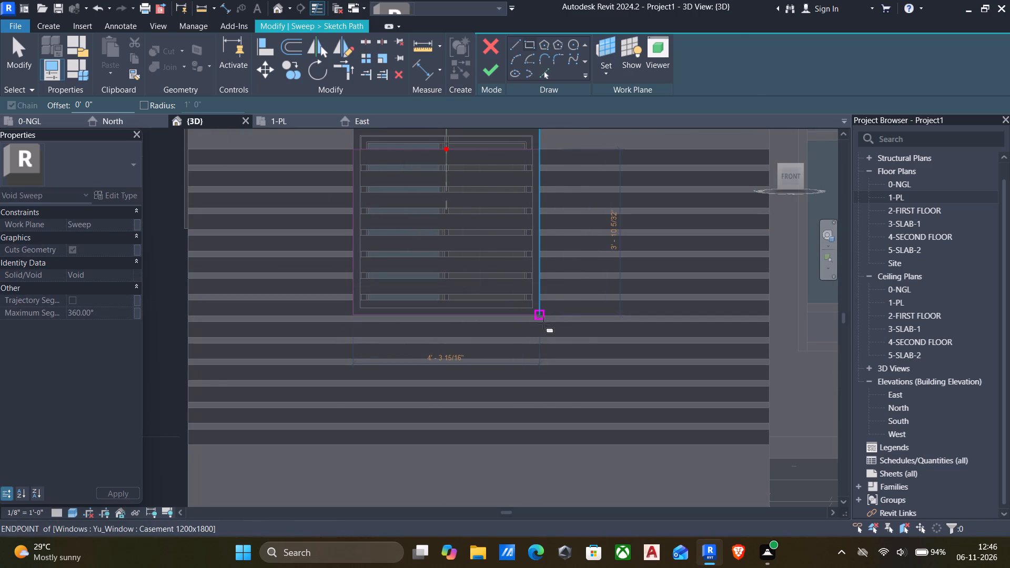
{"action": "left_click", "coordinate": [539, 316]}
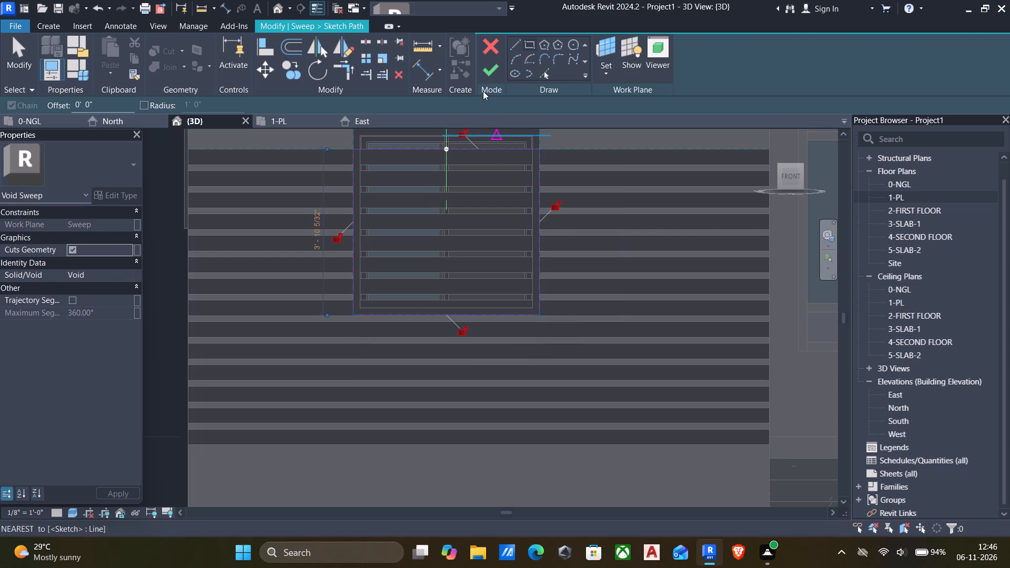
{"action": "left_click", "coordinate": [488, 68]}
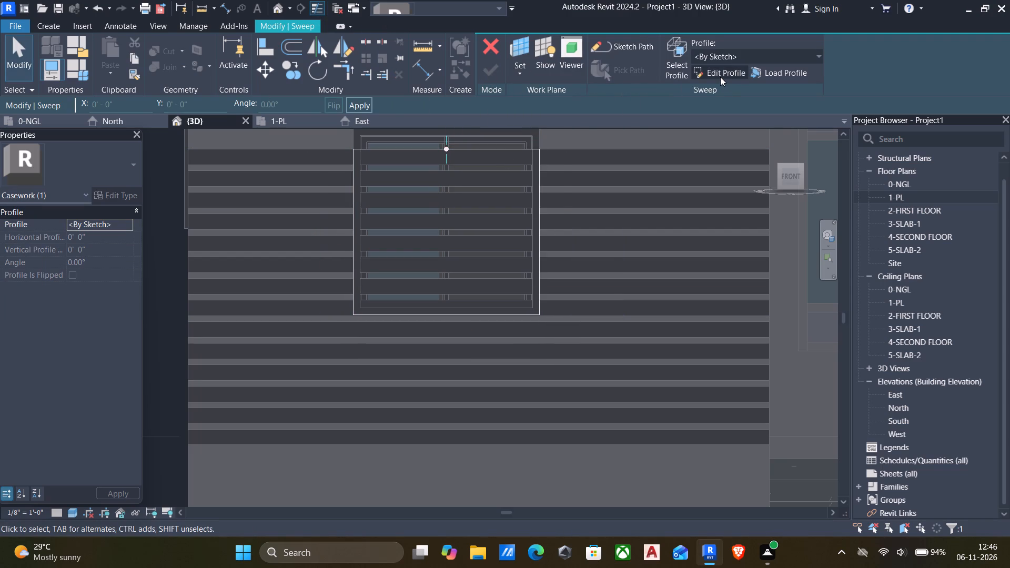
Open the void sweep's profile for editing and keep its sketch active.
{"action": "left_click", "coordinate": [718, 74]}
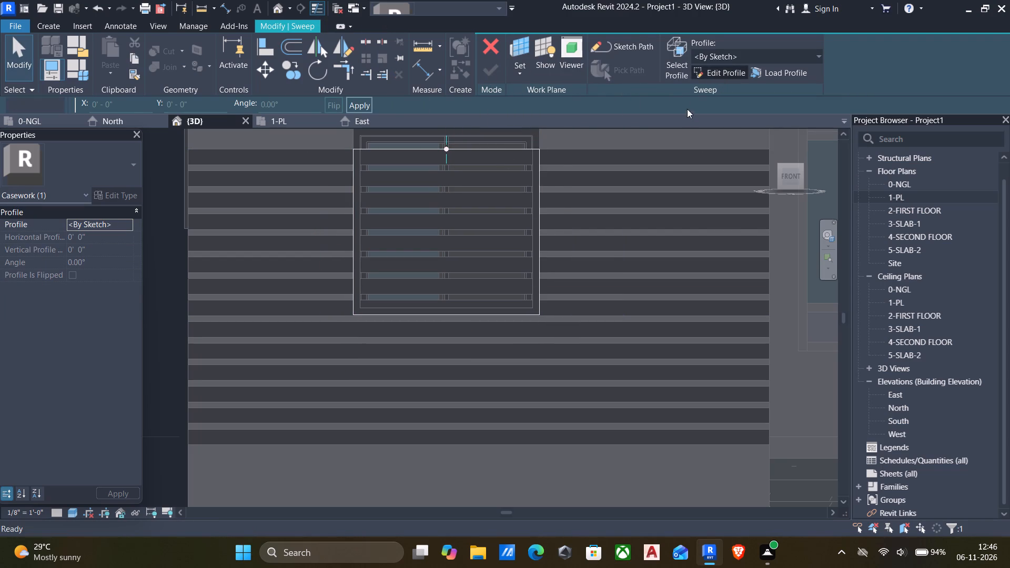
{"action": "scroll", "coordinate": [467, 169], "scroll_direction": "down", "scroll_amount": 2}
{"action": "scroll", "coordinate": [583, 205], "scroll_direction": "down", "scroll_amount": 1}
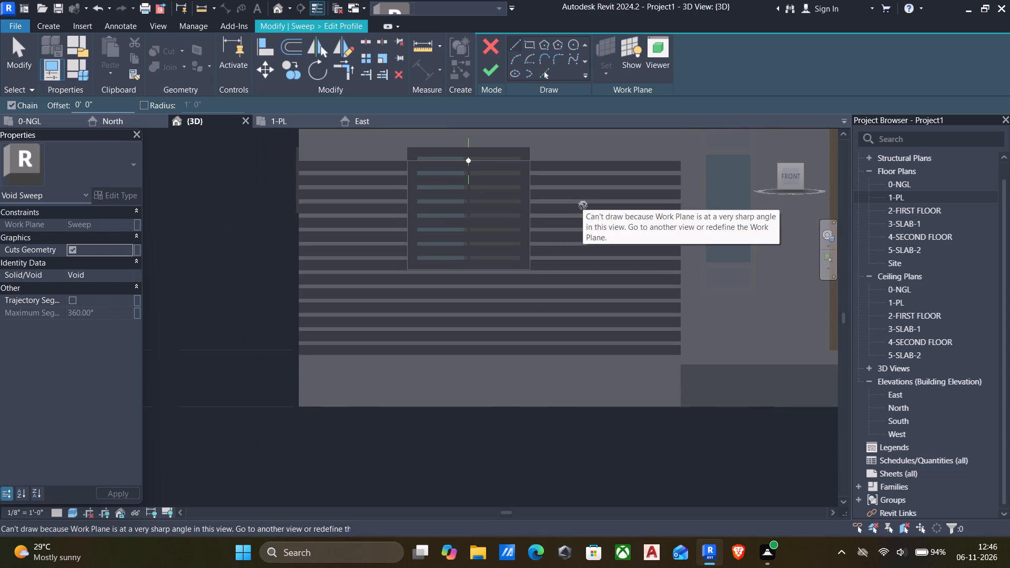
{"action": "scroll", "coordinate": [581, 205], "scroll_direction": "down", "scroll_amount": 1}
{"action": "middle_click_drag", "start_coordinate": [580, 205], "coordinate": [466, 251], "text": "shift"}
{"action": "left_click", "coordinate": [491, 73]}
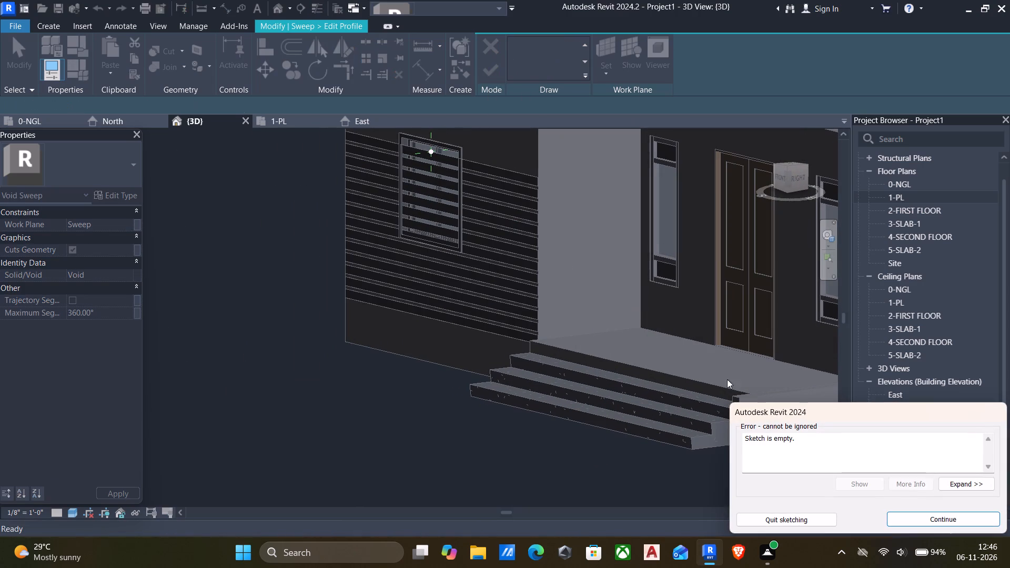
{"action": "left_click", "coordinate": [927, 523]}
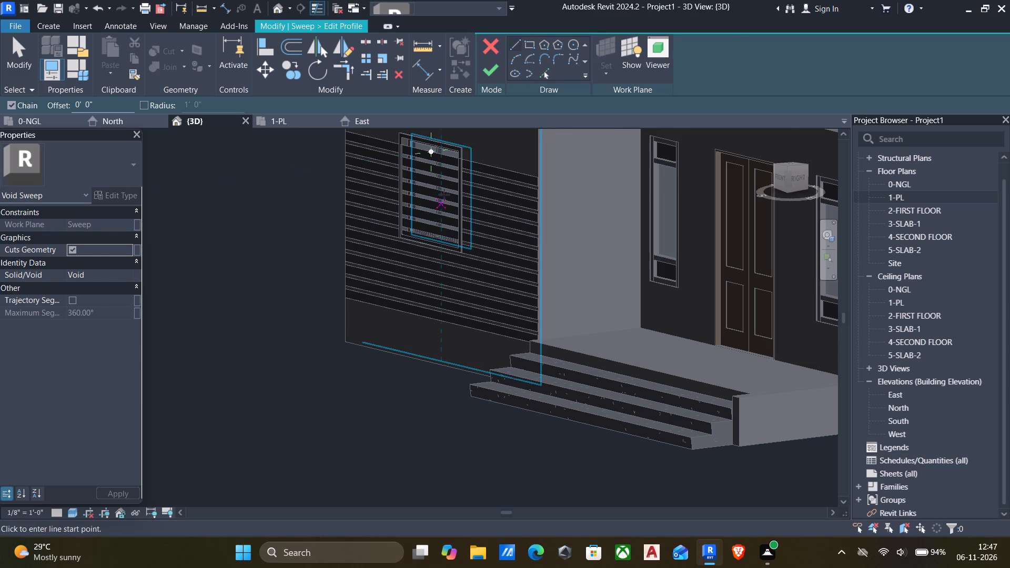
In right-side view, sketch a closed rectangular profile about 0.8" by 2 3/4" around the path's reference point, extending out to the window frame's outer face.
{"action": "middle_click_drag", "start_coordinate": [445, 194], "coordinate": [445, 318]}
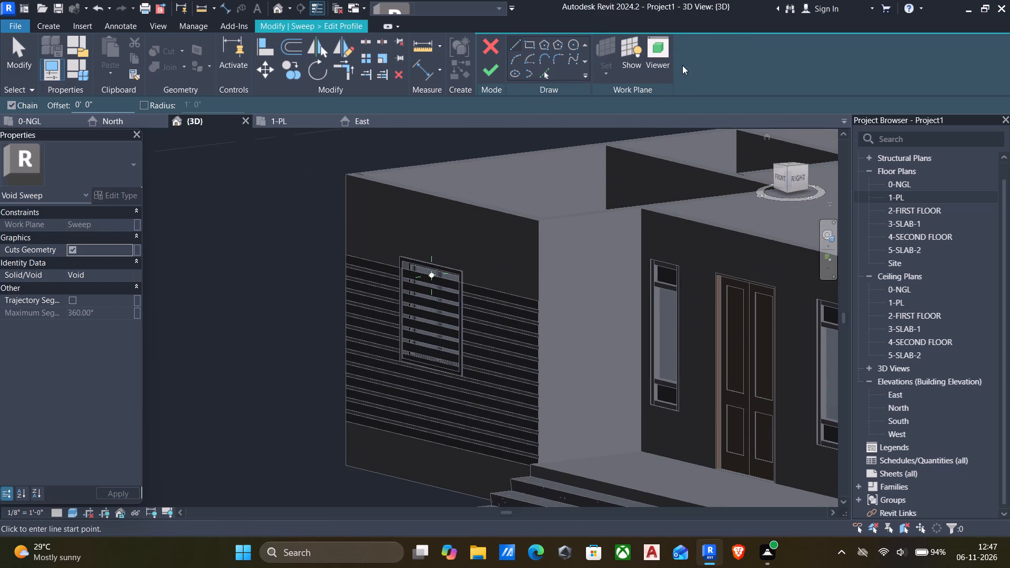
{"action": "left_click", "coordinate": [511, 42]}
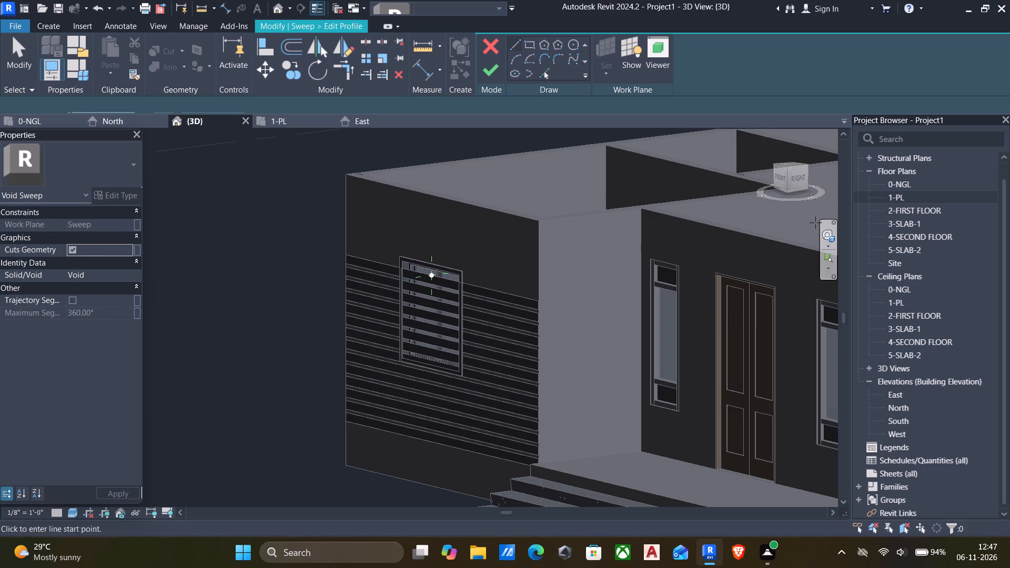
{"action": "left_click", "coordinate": [797, 175]}
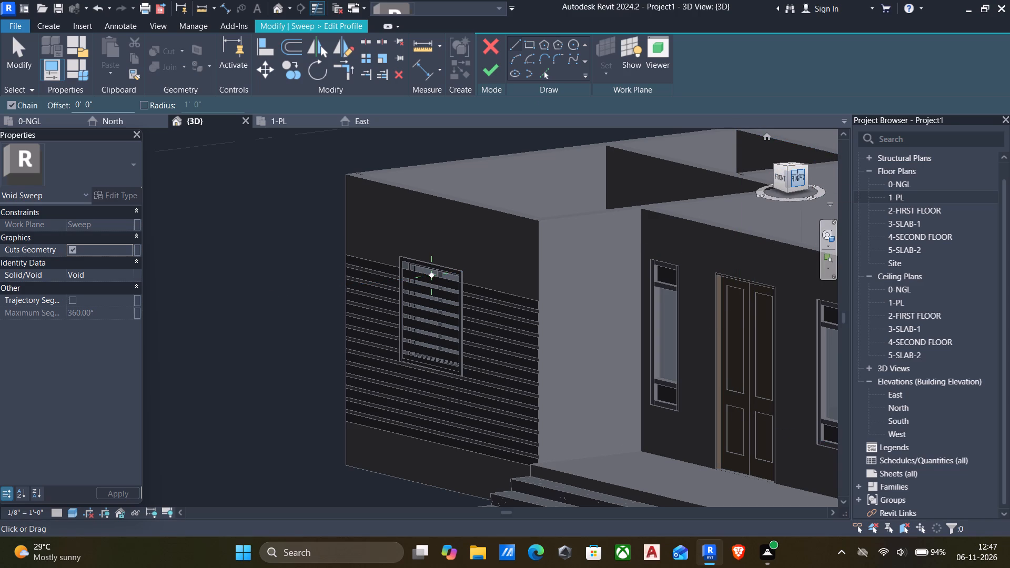
{"action": "scroll", "coordinate": [483, 331], "scroll_direction": "up", "scroll_amount": 5}
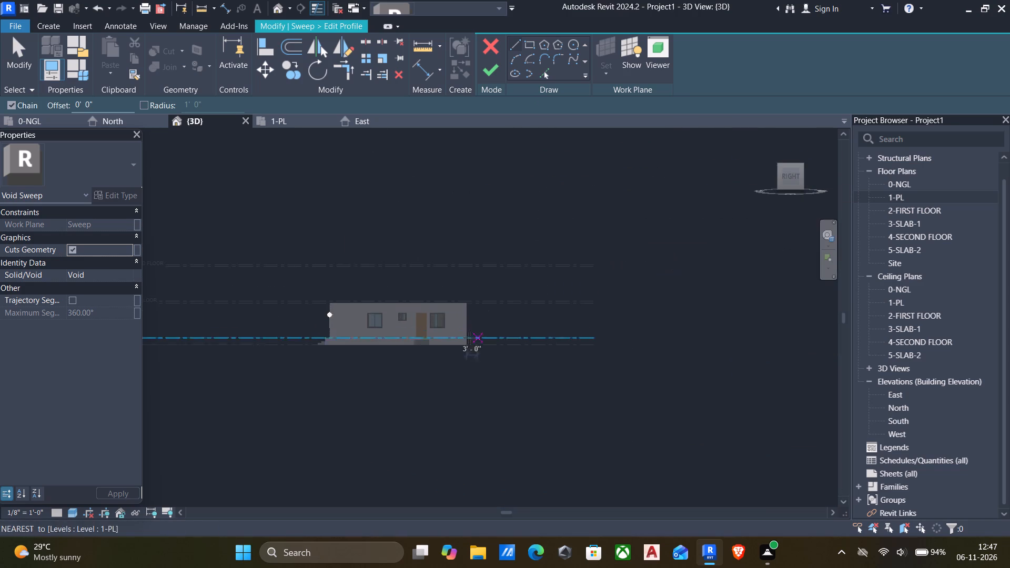
{"action": "scroll", "coordinate": [342, 359], "scroll_direction": "up", "scroll_amount": 5}
{"action": "scroll", "coordinate": [320, 309], "scroll_direction": "up", "scroll_amount": 4}
{"action": "scroll", "coordinate": [327, 258], "scroll_direction": "up", "scroll_amount": 6}
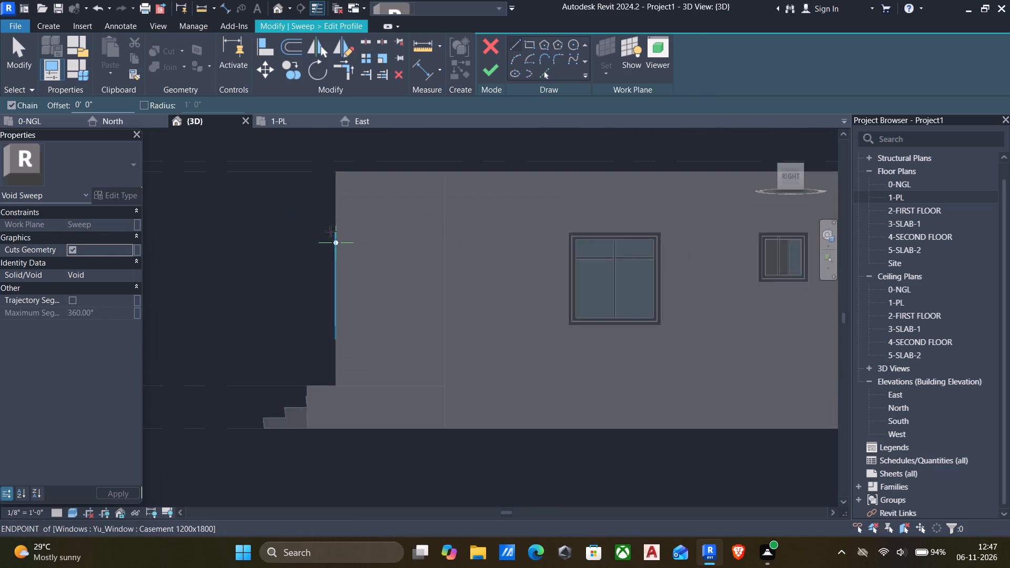
{"action": "scroll", "coordinate": [330, 231], "scroll_direction": "up", "scroll_amount": 6}
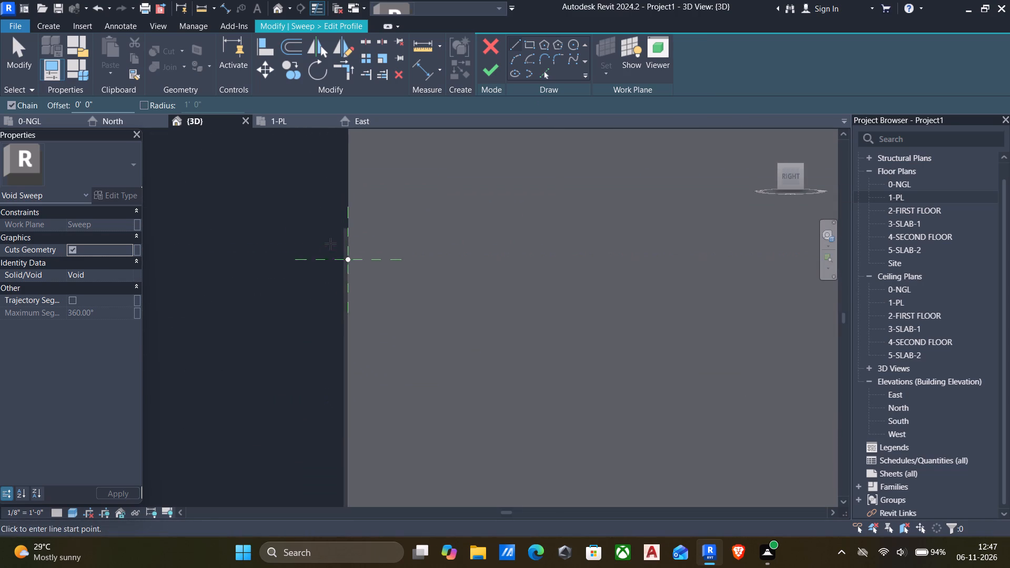
{"action": "scroll", "coordinate": [330, 244], "scroll_direction": "up", "scroll_amount": 1}
{"action": "scroll", "coordinate": [331, 266], "scroll_direction": "down", "scroll_amount": 3}
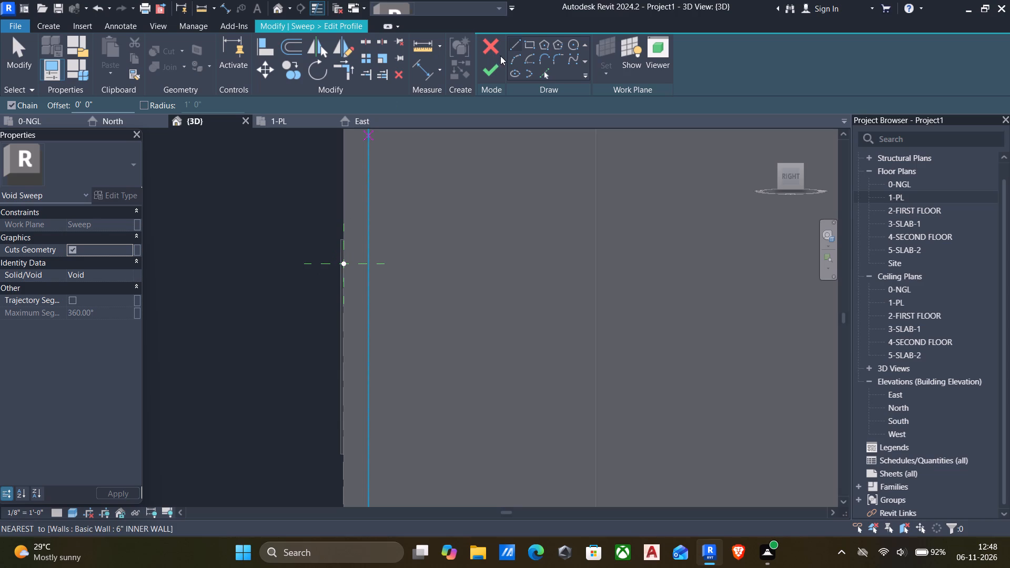
{"action": "scroll", "coordinate": [344, 298], "scroll_direction": "up", "scroll_amount": 10}
{"action": "scroll", "coordinate": [351, 215], "scroll_direction": "down", "scroll_amount": 6}
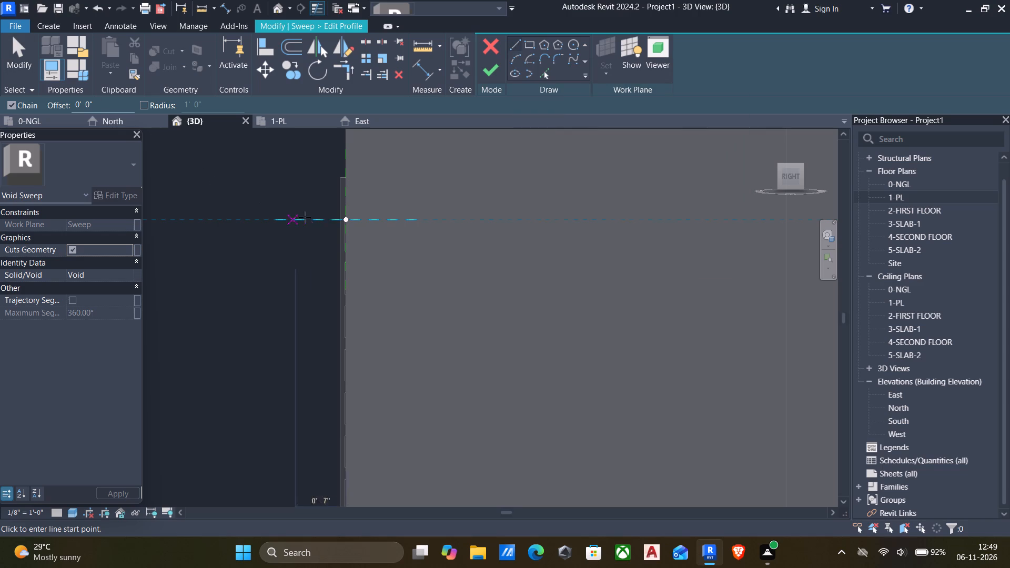
{"action": "scroll", "coordinate": [347, 229], "scroll_direction": "up", "scroll_amount": 3}
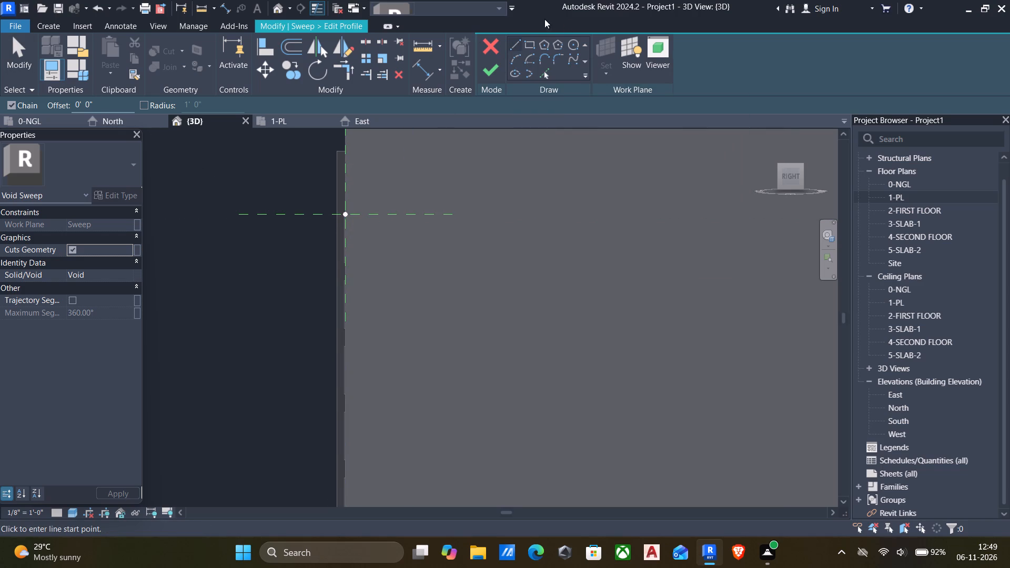
{"action": "scroll", "coordinate": [355, 200], "scroll_direction": "up", "scroll_amount": 8}
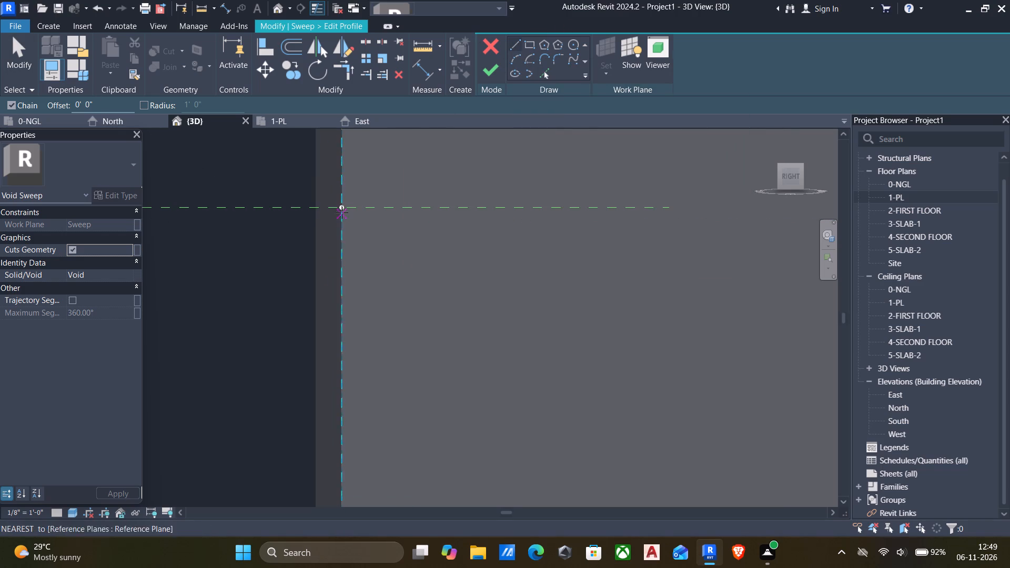
{"action": "left_click", "coordinate": [342, 209]}
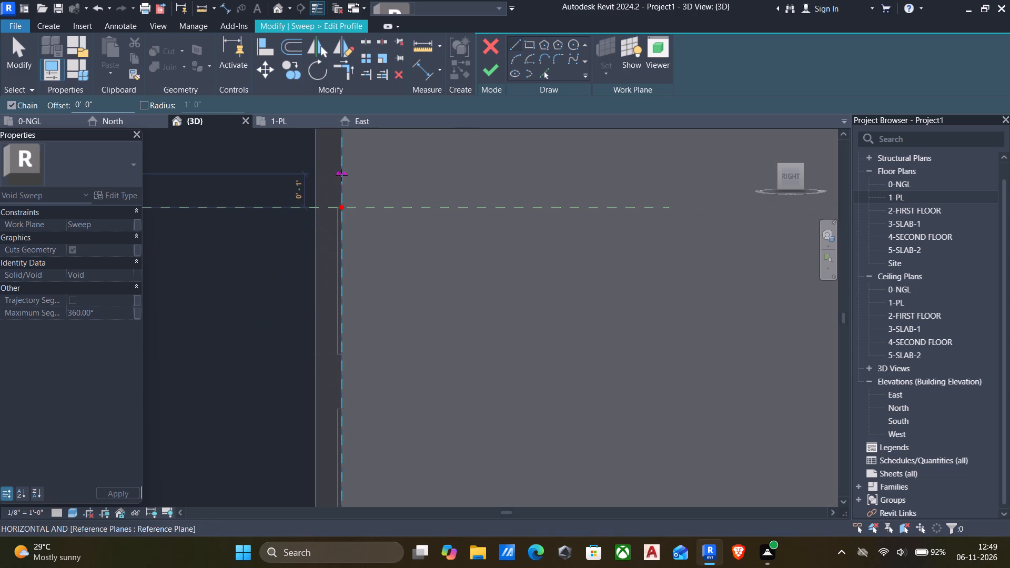
{"action": "left_click", "coordinate": [341, 175]}
{"action": "left_click", "coordinate": [314, 177]}
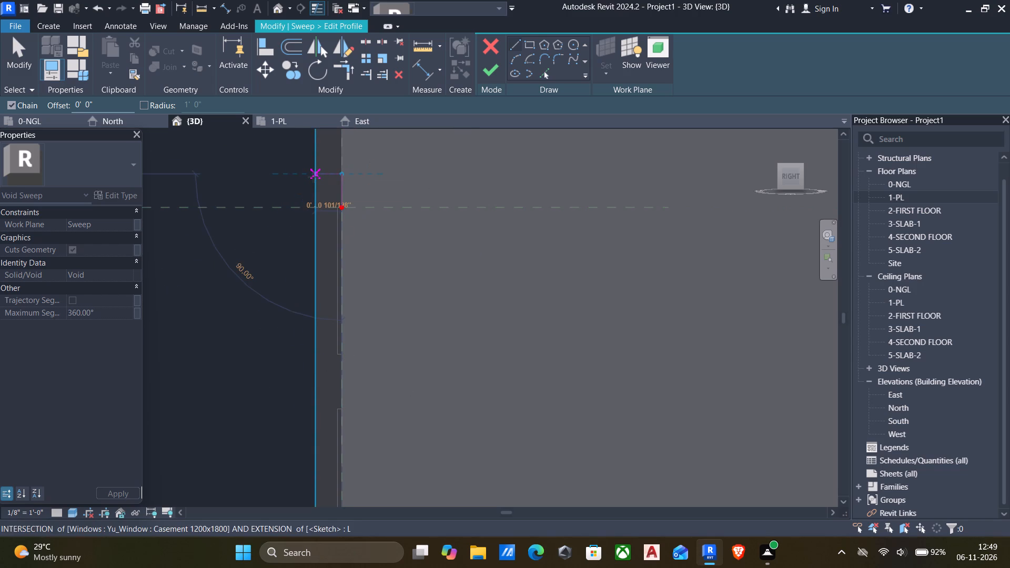
{"action": "left_click", "coordinate": [317, 266]}
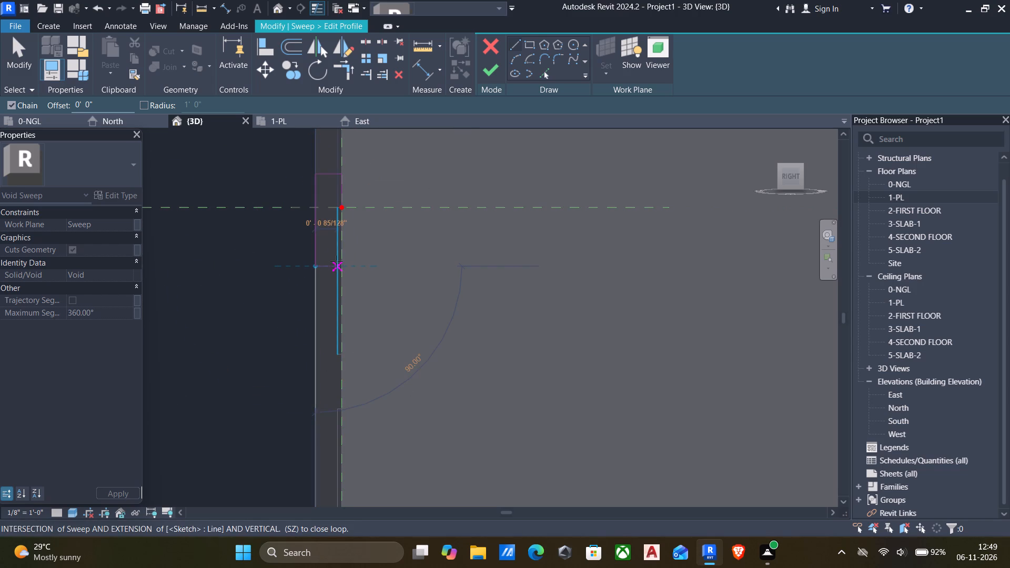
{"action": "left_click", "coordinate": [341, 267]}
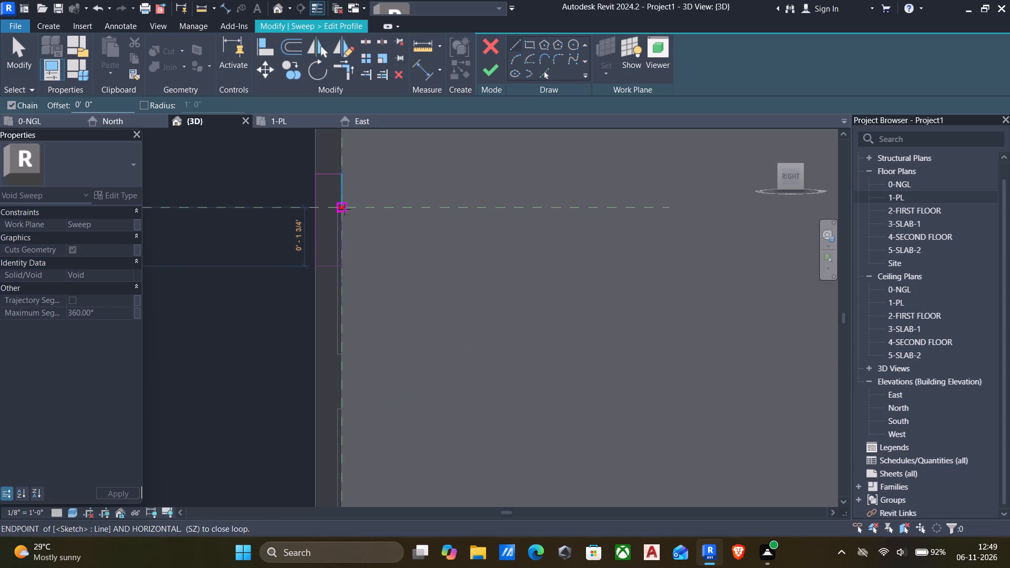
{"action": "left_click", "coordinate": [345, 209]}
{"action": "key", "text": "Escape"}
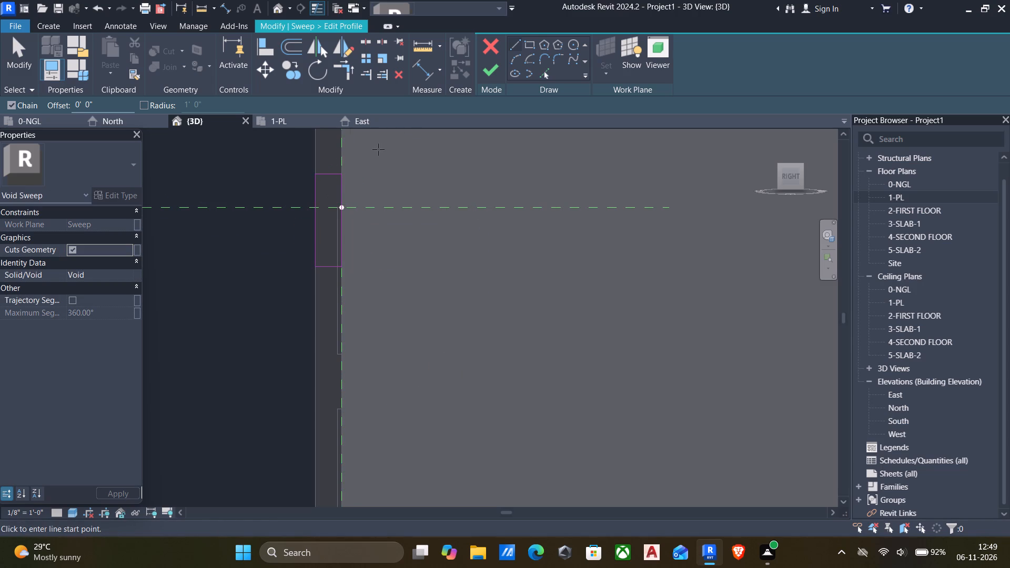
Finish the profile sketch and complete the void sweep around the window.
{"action": "left_click", "coordinate": [488, 72]}
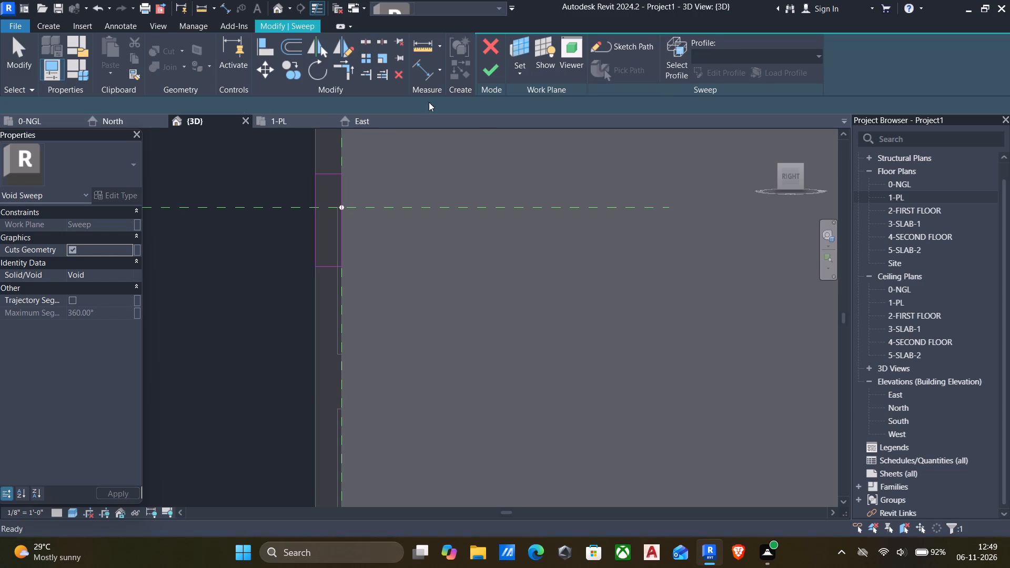
{"action": "left_click", "coordinate": [498, 74]}
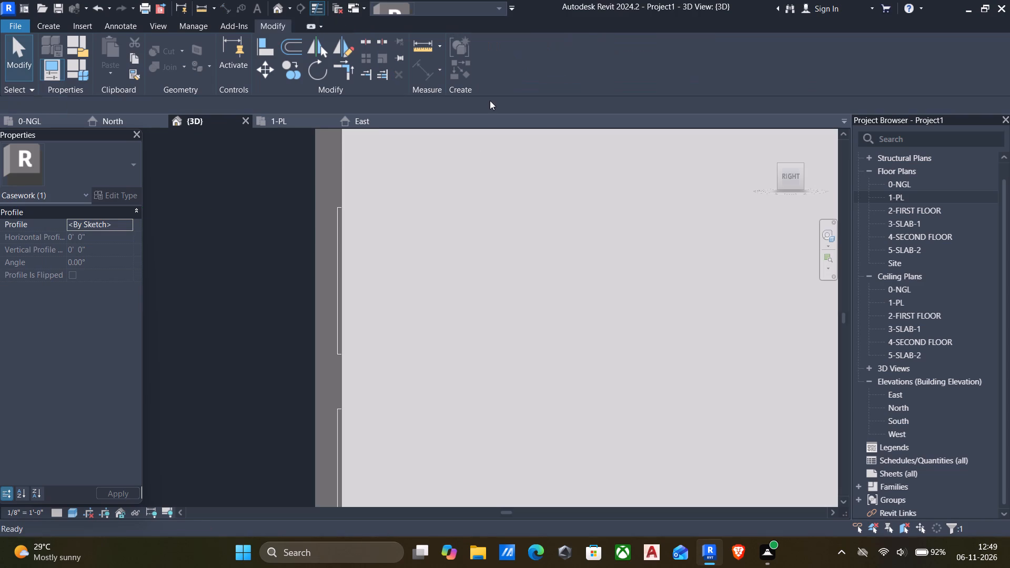
Examine the void sweep around the window from several 3D angles, checking where it crosses the horizontal strips.
{"action": "scroll", "coordinate": [463, 221], "scroll_direction": "down", "scroll_amount": 7}
{"action": "middle_click_drag", "start_coordinate": [356, 255], "coordinate": [400, 310], "text": "shift"}
{"action": "scroll", "coordinate": [418, 299], "scroll_direction": "down", "scroll_amount": 6}
{"action": "middle_click_drag", "start_coordinate": [423, 298], "coordinate": [448, 202], "text": "shift"}
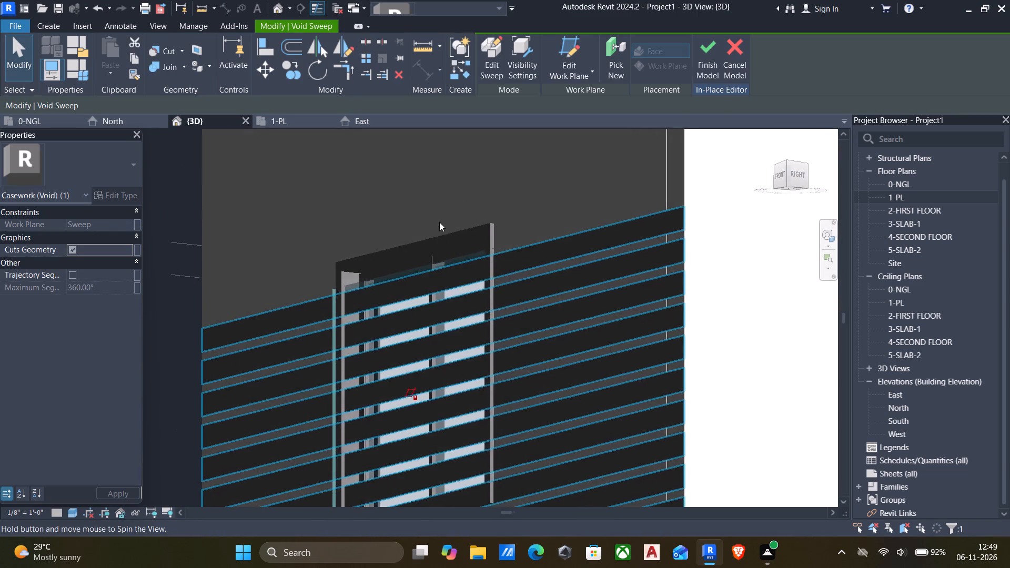
{"action": "scroll", "coordinate": [435, 282], "scroll_direction": "up", "scroll_amount": 4}
{"action": "scroll", "coordinate": [443, 282], "scroll_direction": "down", "scroll_amount": 6}
{"action": "middle_click_drag", "start_coordinate": [443, 282], "coordinate": [456, 249], "text": "shift"}
{"action": "scroll", "coordinate": [463, 252], "scroll_direction": "up", "scroll_amount": 6}
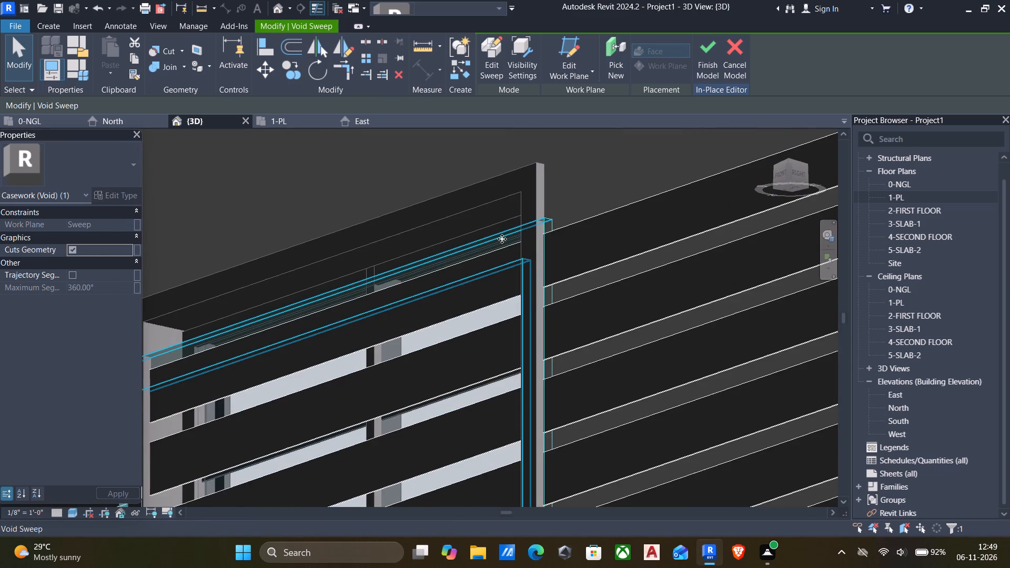
{"action": "scroll", "coordinate": [508, 248], "scroll_direction": "down", "scroll_amount": 5}
{"action": "middle_click_drag", "start_coordinate": [510, 250], "coordinate": [505, 320], "text": "shift"}
{"action": "scroll", "coordinate": [501, 271], "scroll_direction": "up", "scroll_amount": 3}
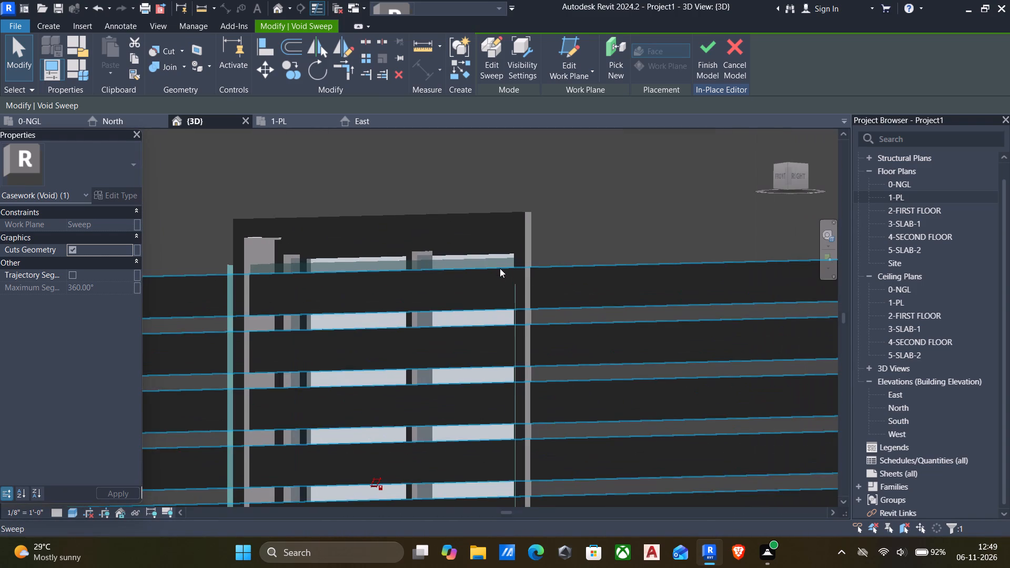
{"action": "left_click", "coordinate": [500, 265]}
{"action": "scroll", "coordinate": [517, 277], "scroll_direction": "down", "scroll_amount": 6}
{"action": "key", "text": "Escape"}
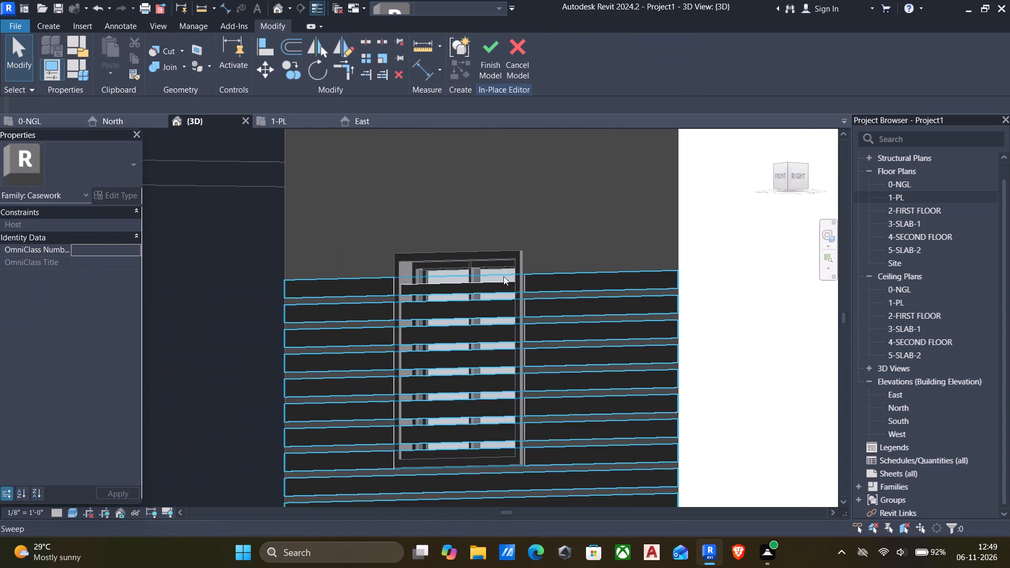
{"action": "middle_click_drag", "start_coordinate": [523, 278], "coordinate": [508, 340], "text": "shift"}
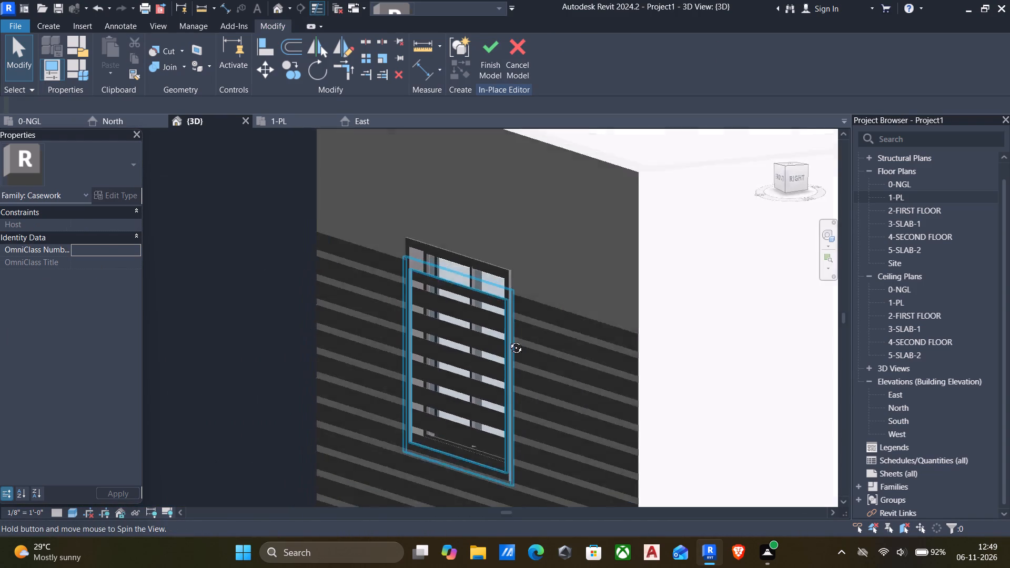
{"action": "middle_click_drag", "start_coordinate": [508, 340], "coordinate": [724, 294], "text": "shift"}
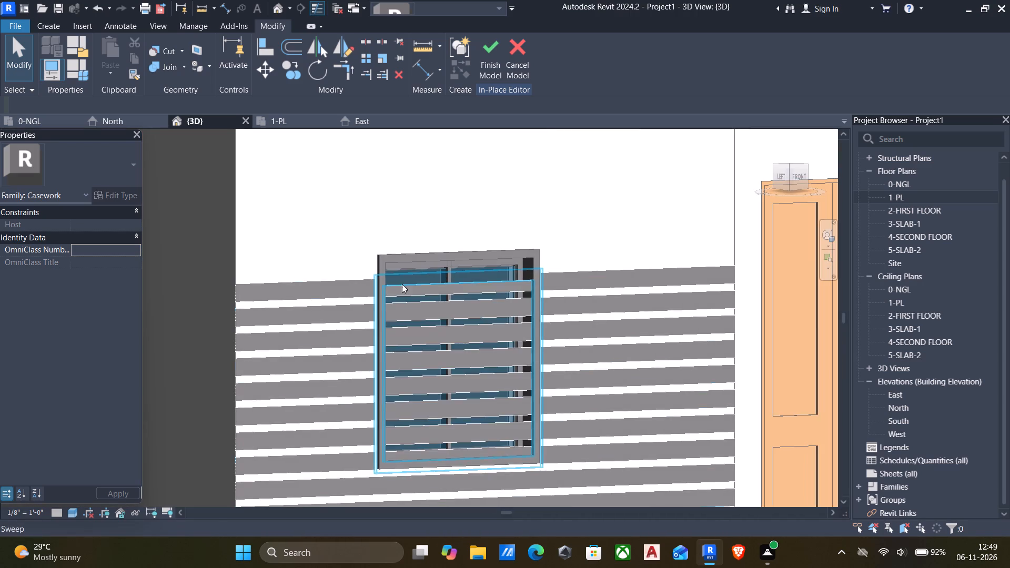
{"action": "middle_click_drag", "start_coordinate": [361, 293], "coordinate": [408, 335], "text": "shift"}
{"action": "scroll", "coordinate": [463, 281], "scroll_direction": "up", "scroll_amount": 4}
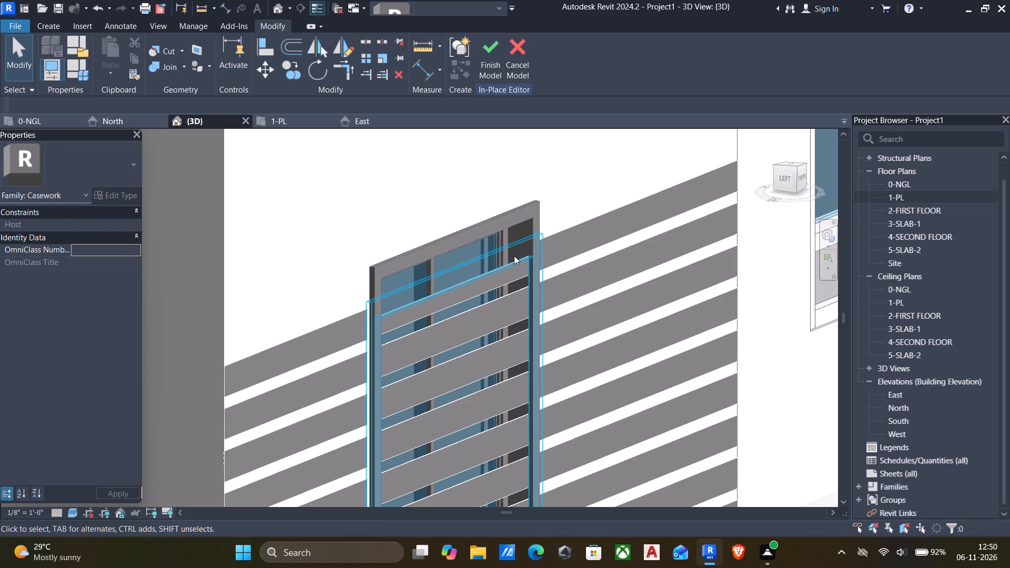
{"action": "left_click", "coordinate": [513, 258]}
{"action": "scroll", "coordinate": [511, 265], "scroll_direction": "down", "scroll_amount": 6}
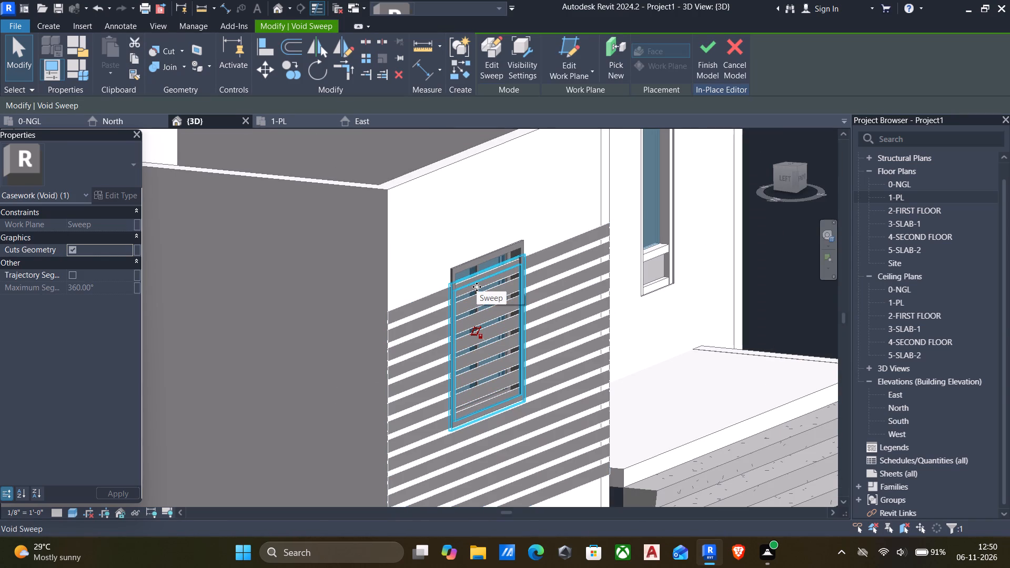
{"action": "scroll", "coordinate": [494, 289], "scroll_direction": "down", "scroll_amount": 2}
{"action": "middle_click_drag", "start_coordinate": [499, 293], "coordinate": [317, 307], "text": "shift"}
{"action": "scroll", "coordinate": [522, 290], "scroll_direction": "up", "scroll_amount": 5}
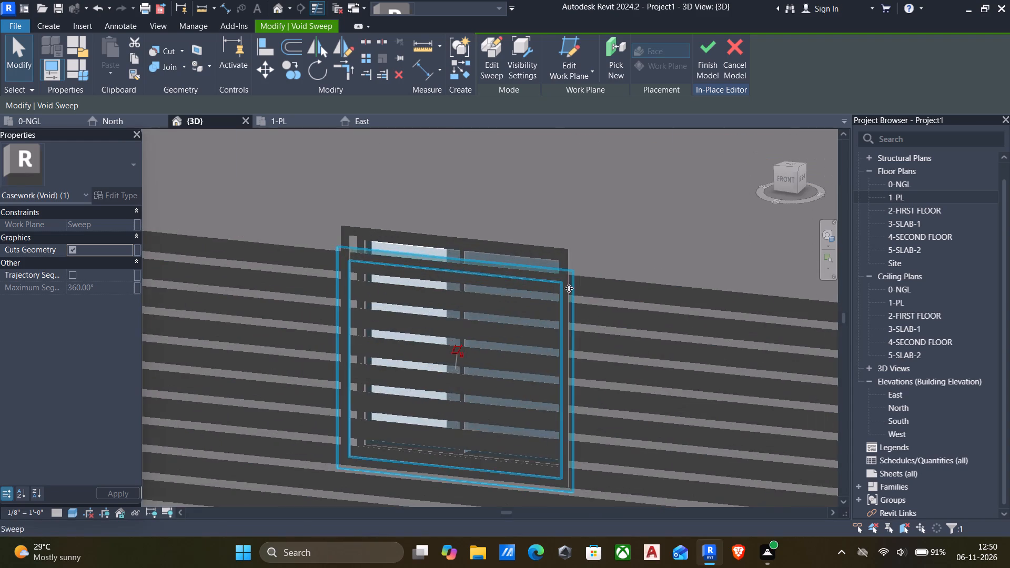
{"action": "scroll", "coordinate": [569, 255], "scroll_direction": "up", "scroll_amount": 1}
Finish the in-place model and dismiss the save reminder without saving the project.
{"action": "left_click", "coordinate": [710, 44]}
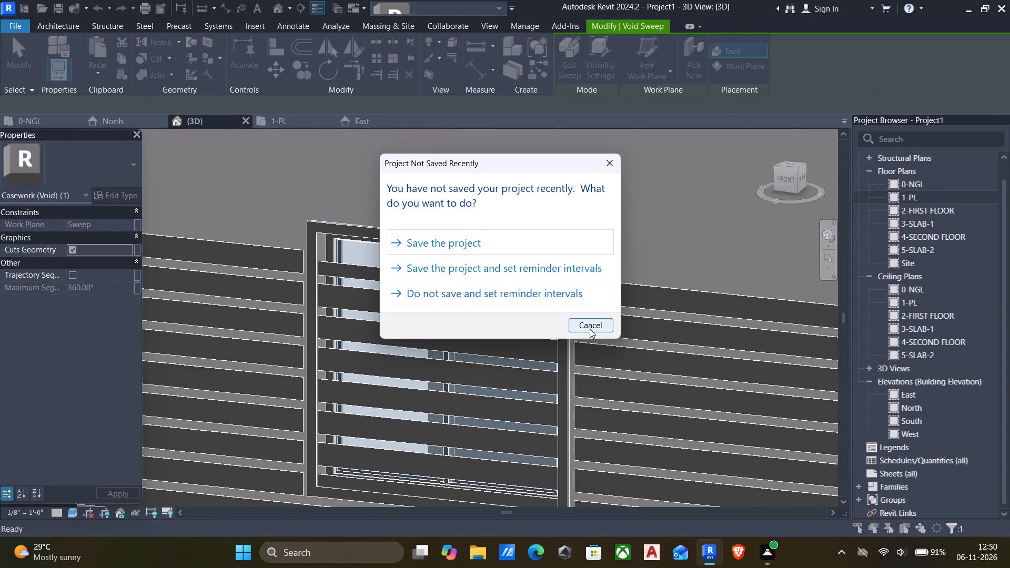
{"action": "left_click", "coordinate": [590, 329]}
Select the finished strip casework and examine the strips around the window from several 3D angles.
{"action": "left_click", "coordinate": [504, 281]}
{"action": "scroll", "coordinate": [463, 278], "scroll_direction": "down", "scroll_amount": 8}
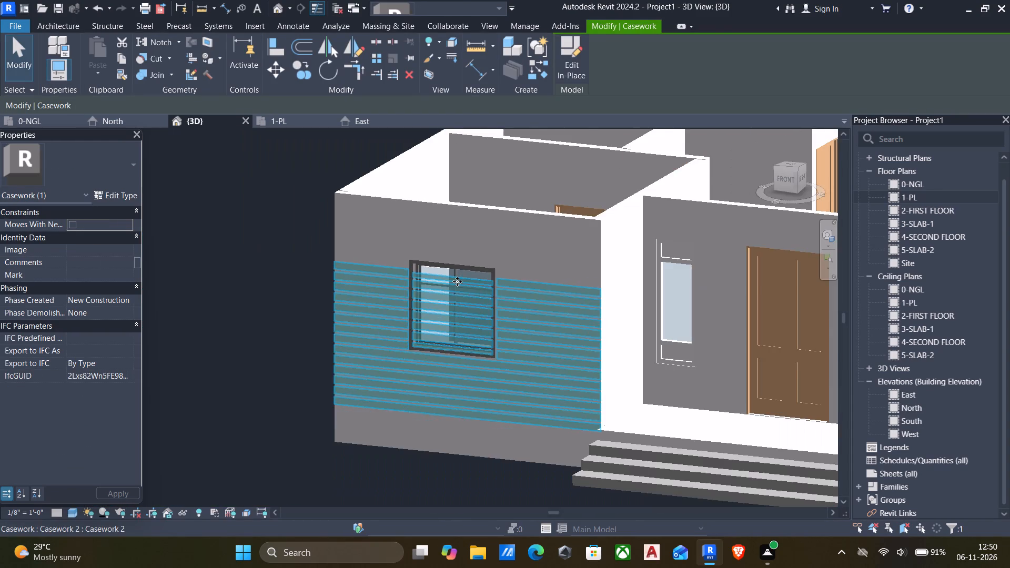
{"action": "middle_click_drag", "start_coordinate": [462, 288], "coordinate": [382, 282], "text": "shift"}
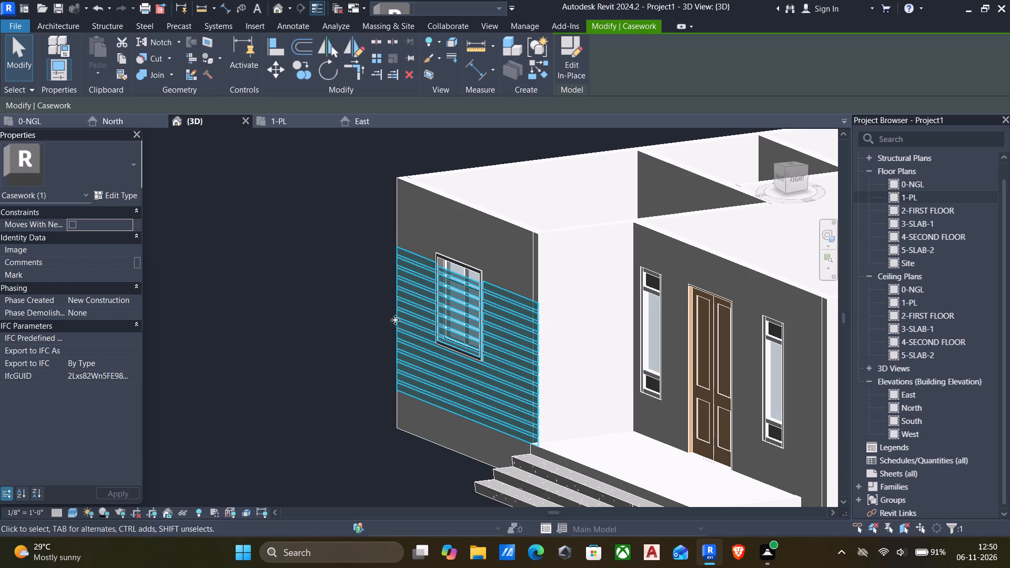
{"action": "middle_click_drag", "start_coordinate": [406, 332], "coordinate": [527, 313], "text": "shift"}
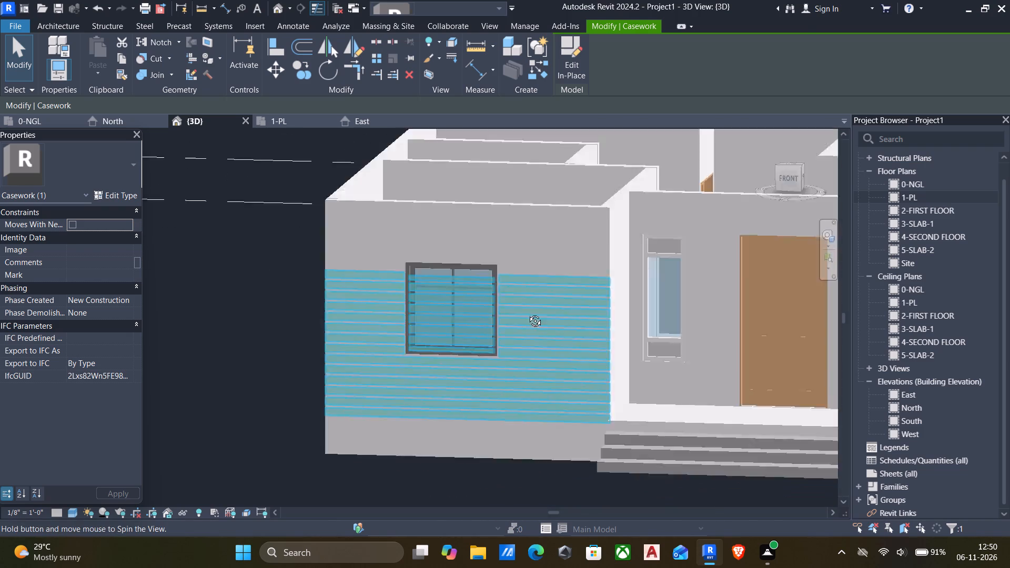
{"action": "middle_click_drag", "start_coordinate": [527, 313], "coordinate": [547, 342], "text": "shift"}
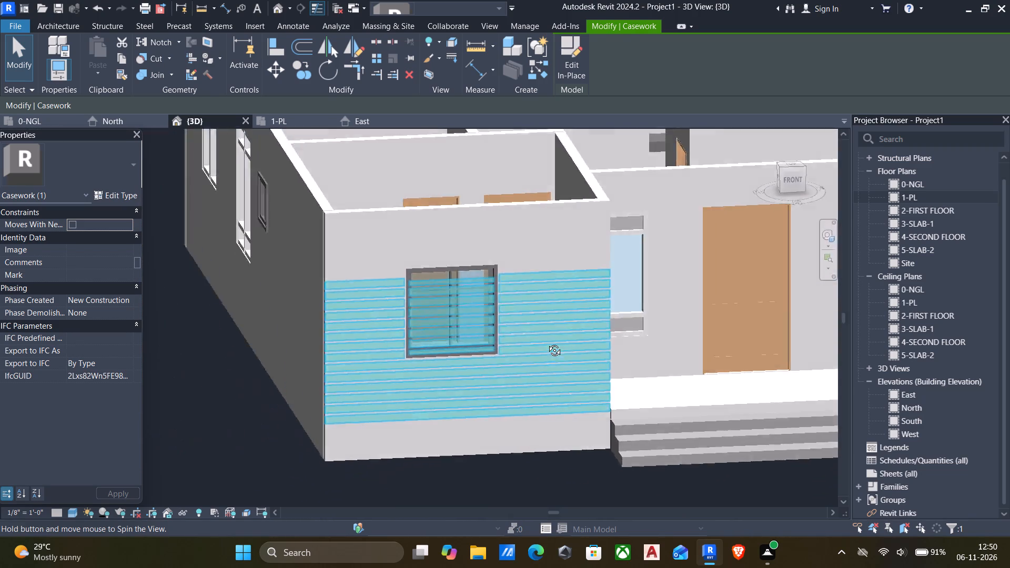
Examine the strips around and across the window from several 3D angles, with the casework deselected.
{"action": "middle_click_drag", "start_coordinate": [547, 342], "coordinate": [599, 299], "text": "shift"}
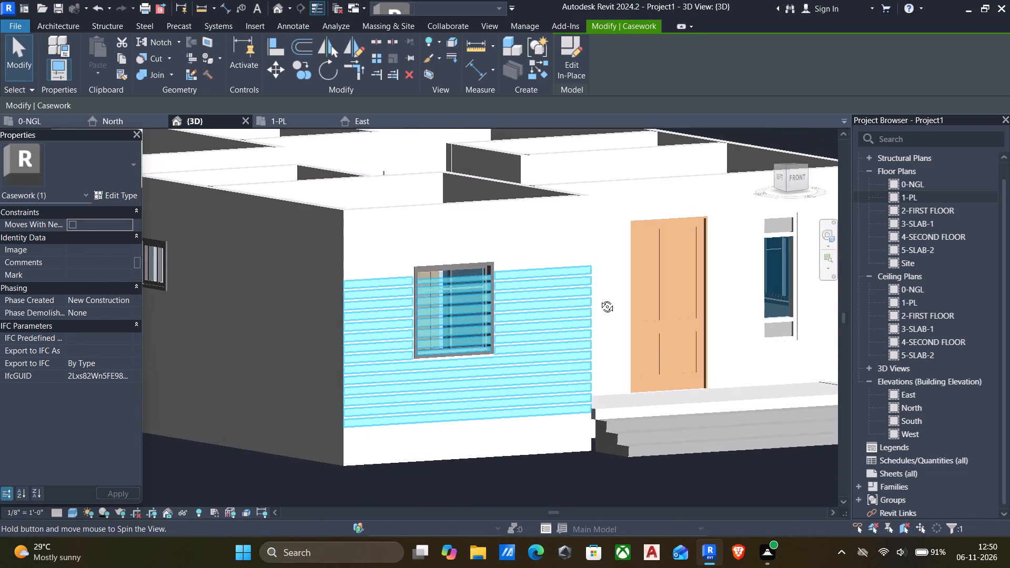
{"action": "middle_click_drag", "start_coordinate": [599, 299], "coordinate": [599, 298], "text": "shift"}
{"action": "scroll", "coordinate": [465, 281], "scroll_direction": "up", "scroll_amount": 5}
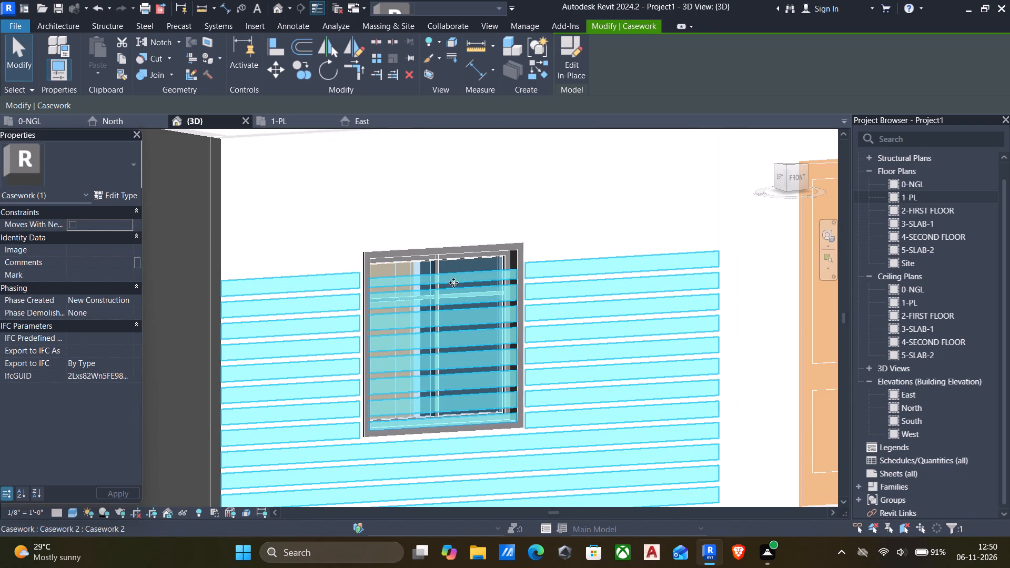
{"action": "key", "text": "Escape"}
{"action": "scroll", "coordinate": [431, 292], "scroll_direction": "down", "scroll_amount": 4}
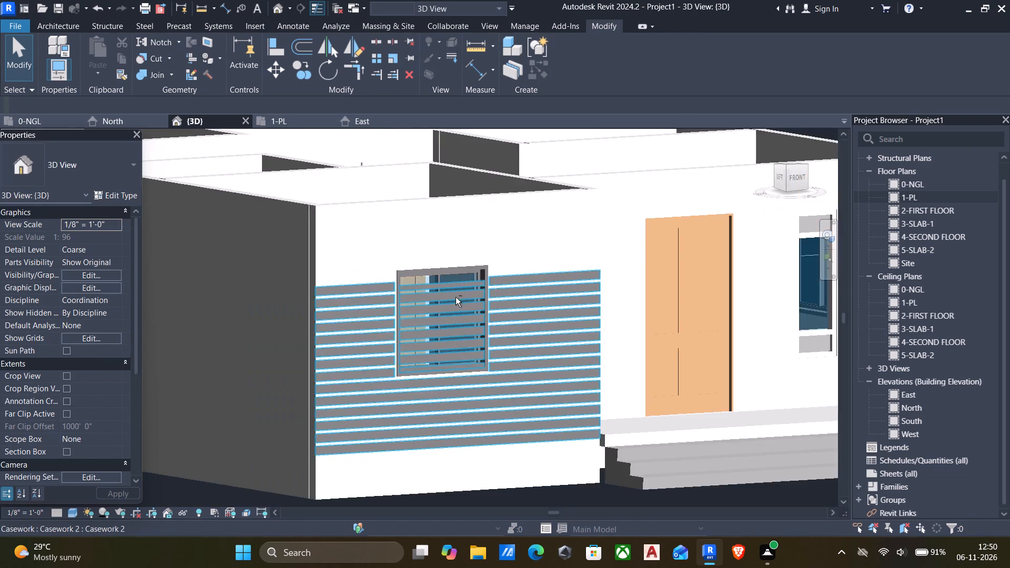
{"action": "middle_click_drag", "start_coordinate": [455, 297], "coordinate": [412, 320], "text": "shift"}
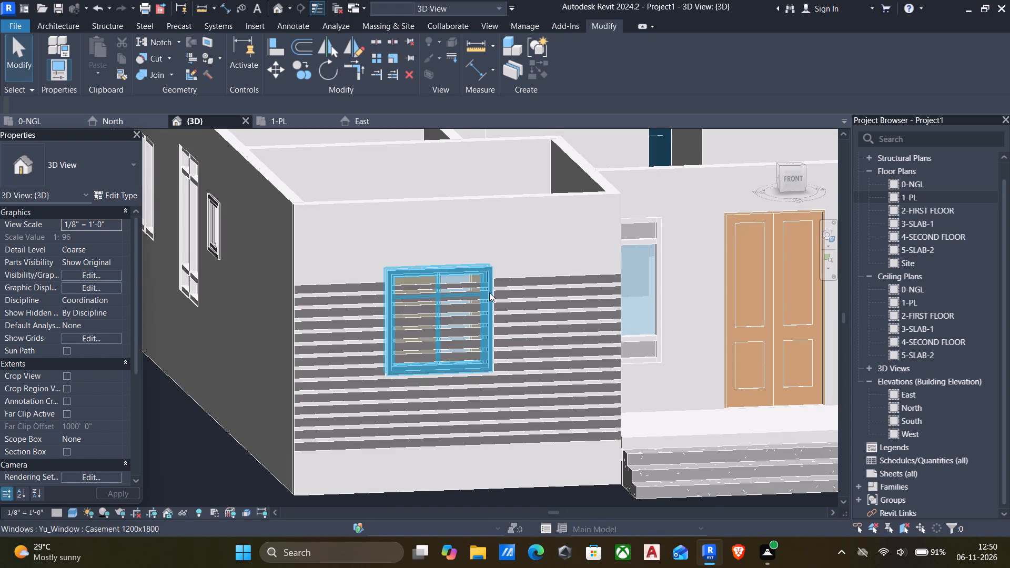
Select the horizontal strip casework on the front wall and reopen it for in-place editing.
{"action": "left_click", "coordinate": [444, 285]}
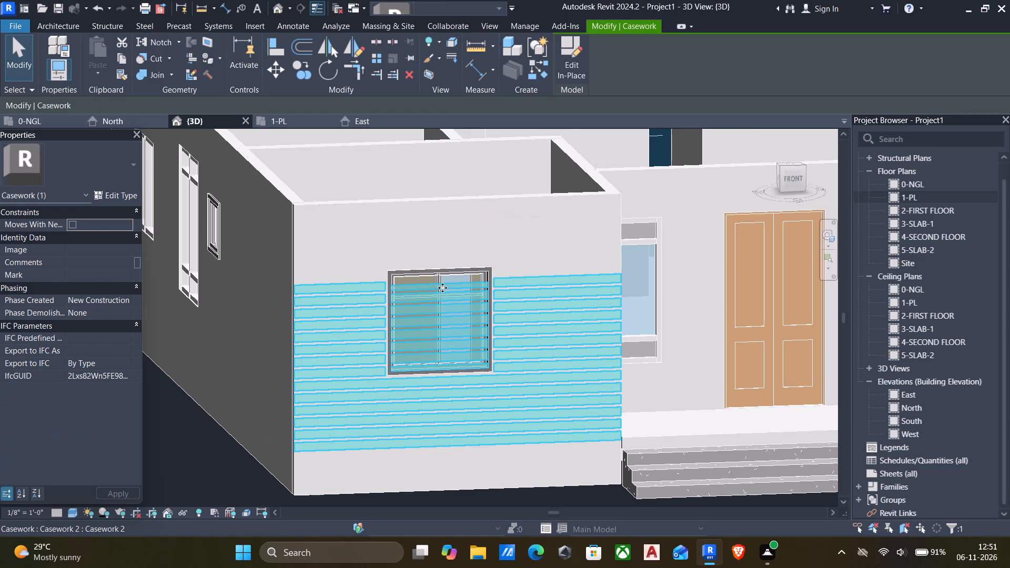
{"action": "scroll", "coordinate": [442, 288], "scroll_direction": "up", "scroll_amount": 2}
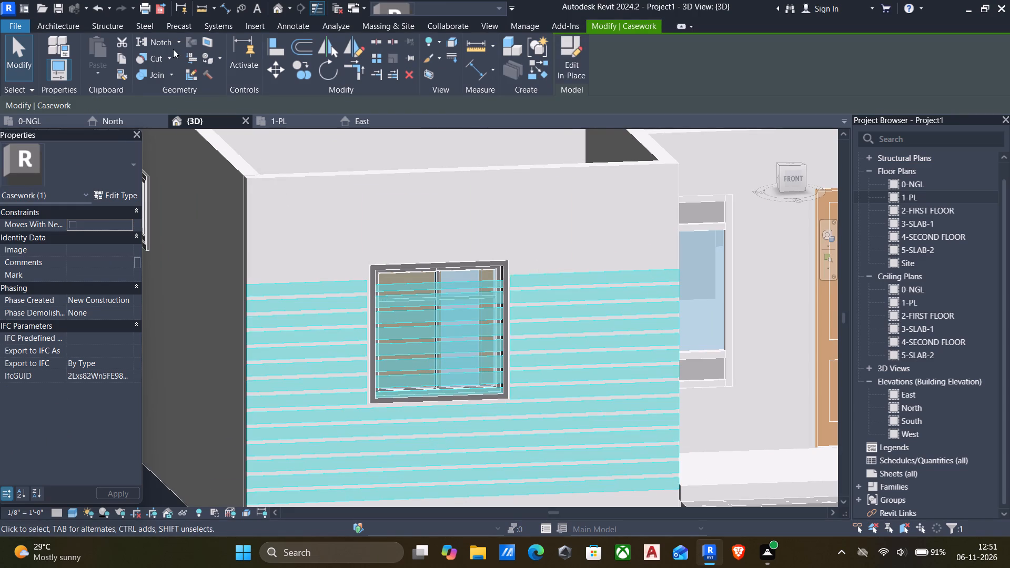
{"action": "left_click", "coordinate": [577, 57]}
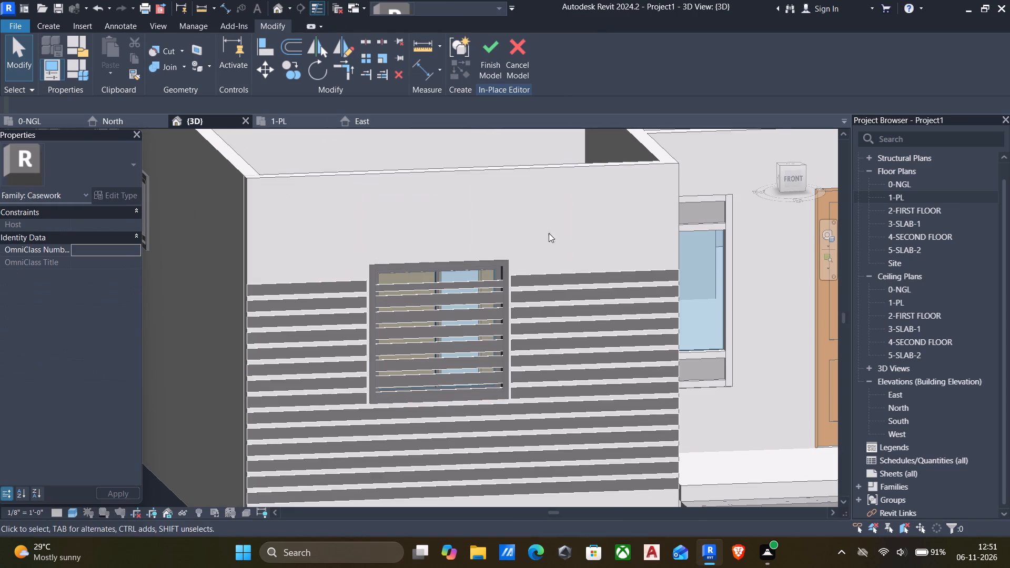
Inspect the void sweep around the window against the strips, open it for sweep editing and select its sketched path.
{"action": "left_click", "coordinate": [483, 275]}
{"action": "scroll", "coordinate": [488, 314], "scroll_direction": "up", "scroll_amount": 5}
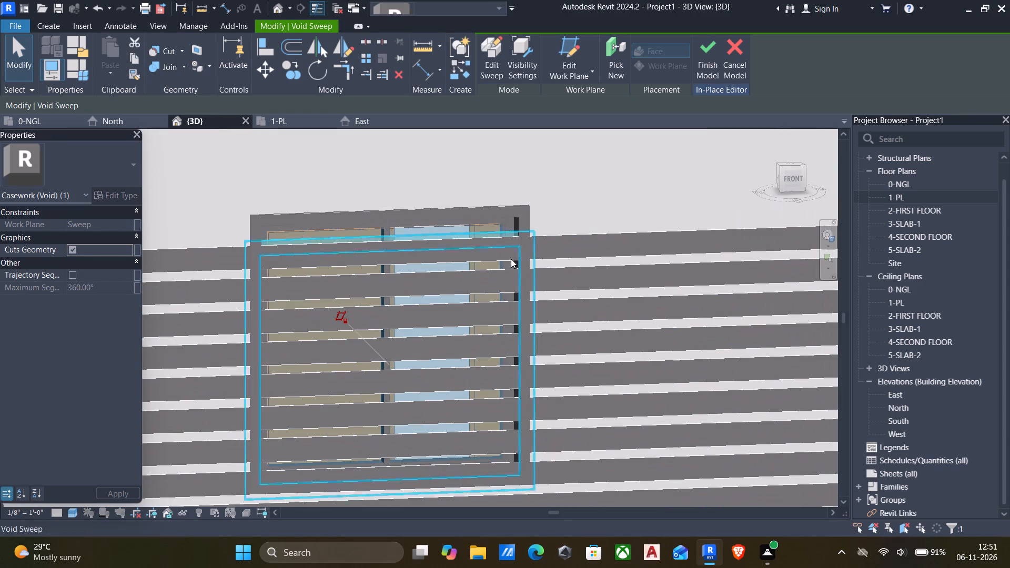
{"action": "scroll", "coordinate": [481, 249], "scroll_direction": "down", "scroll_amount": 3}
{"action": "middle_click_drag", "start_coordinate": [480, 269], "coordinate": [370, 267], "text": "shift"}
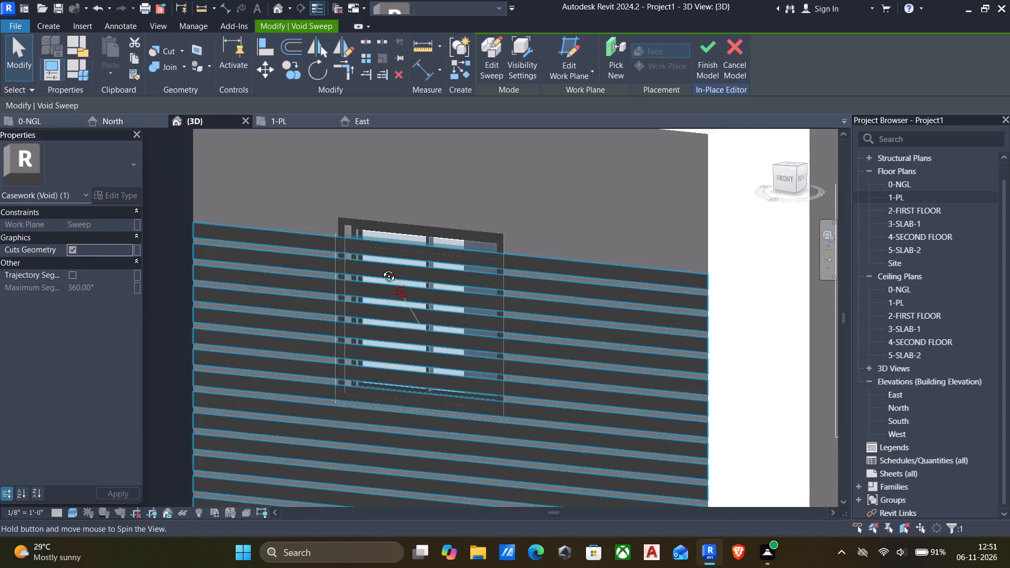
{"action": "middle_click_drag", "start_coordinate": [370, 267], "coordinate": [582, 254], "text": "shift"}
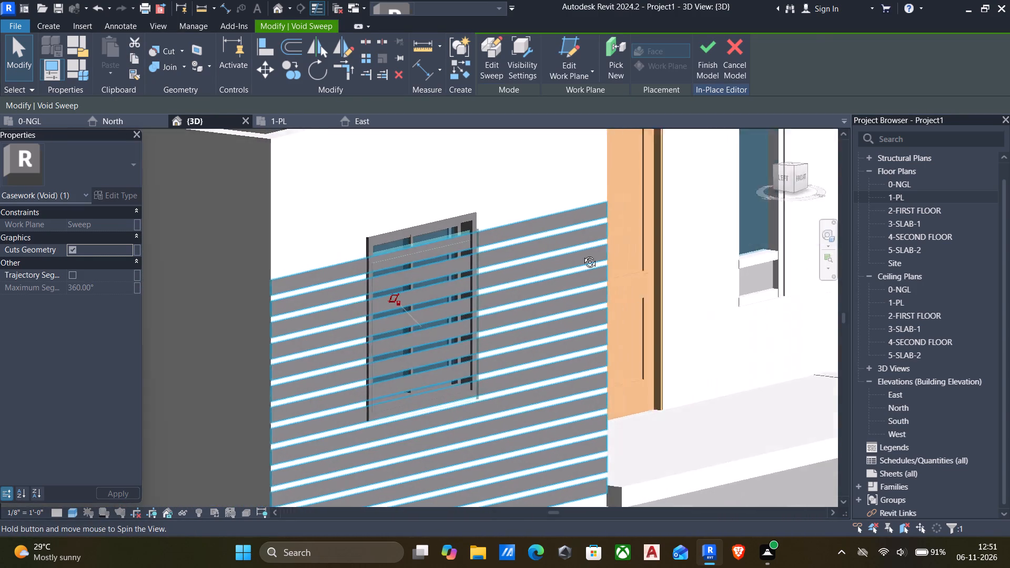
{"action": "middle_click_drag", "start_coordinate": [582, 254], "coordinate": [389, 259], "text": "shift"}
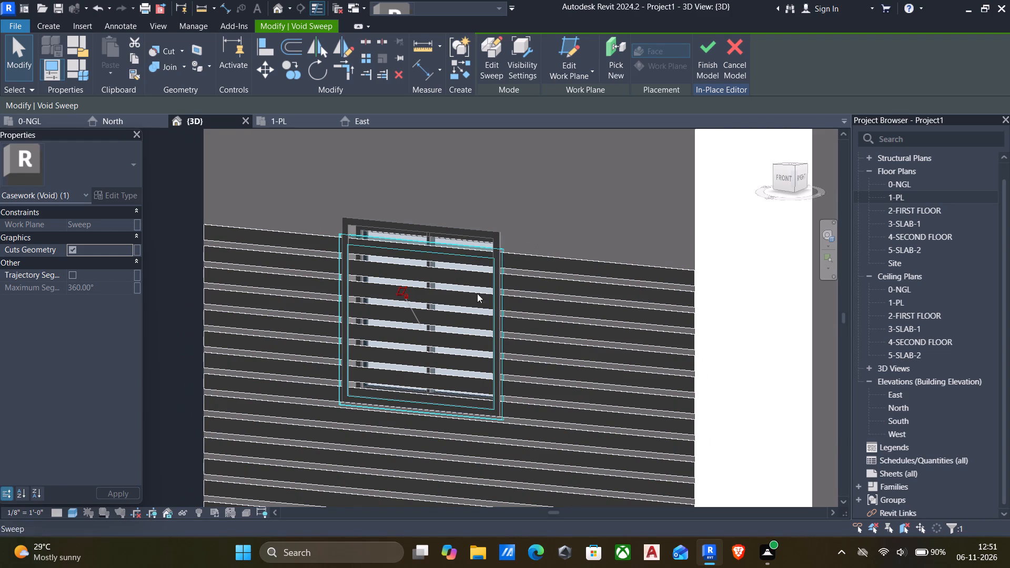
{"action": "scroll", "coordinate": [507, 372], "scroll_direction": "up", "scroll_amount": 2}
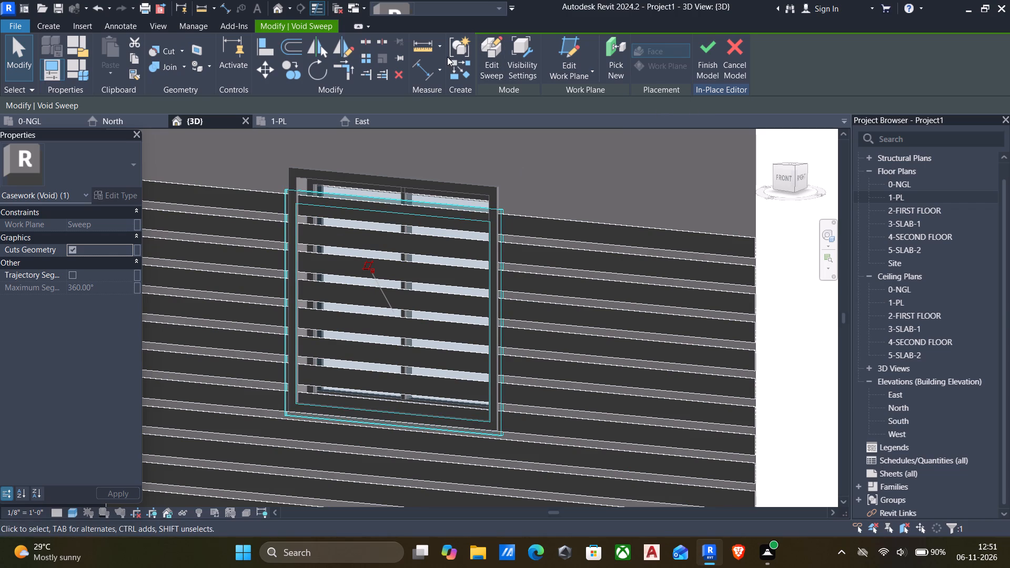
{"action": "left_click", "coordinate": [490, 68]}
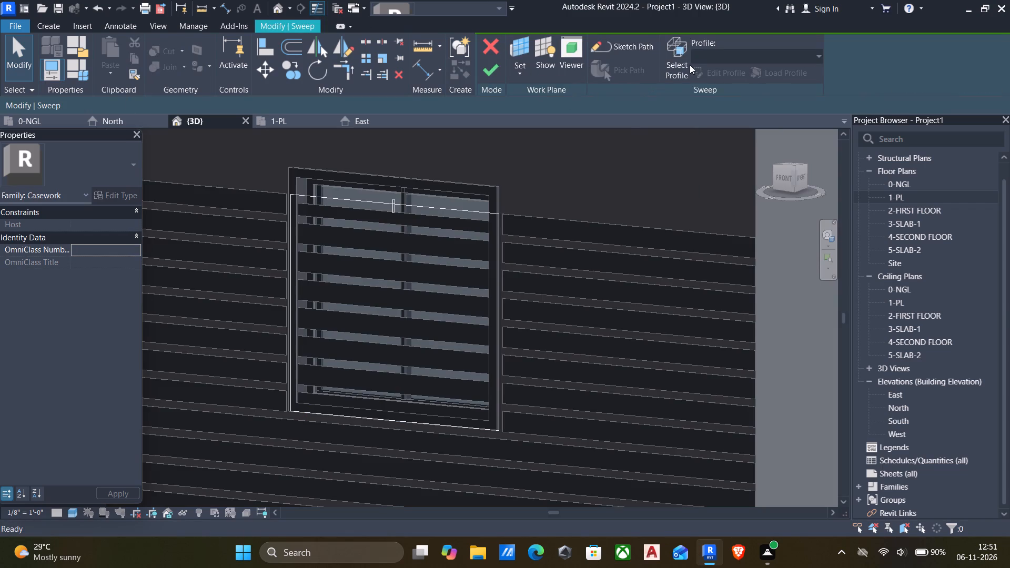
{"action": "left_click", "coordinate": [438, 207]}
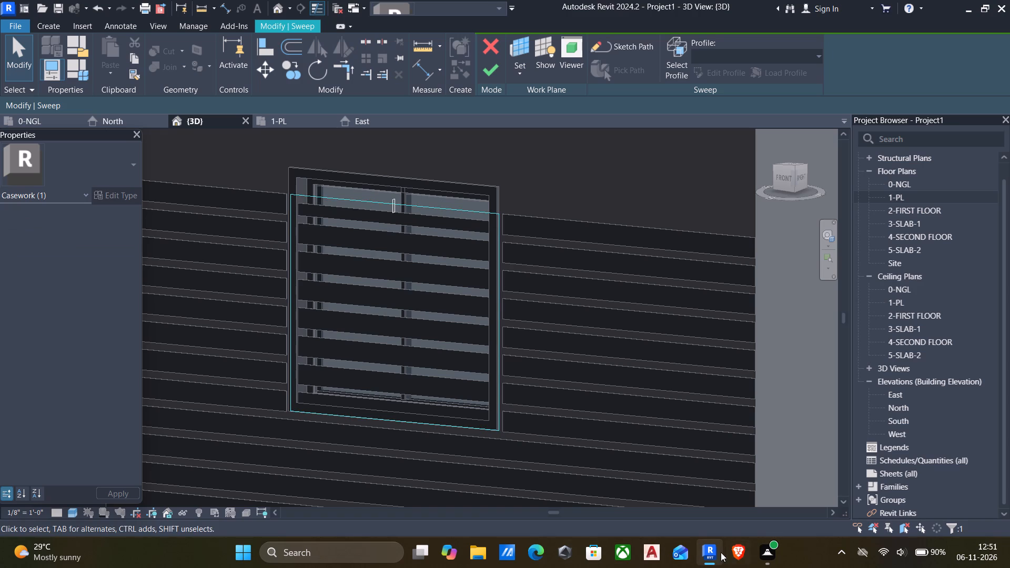
Switch to the Brave browser.
{"action": "left_click", "coordinate": [736, 552]}
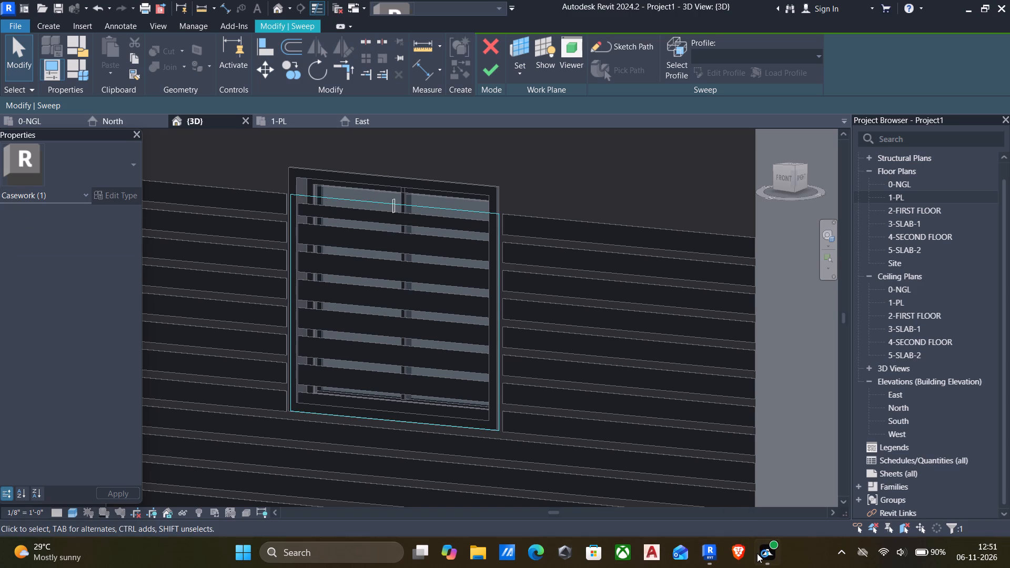
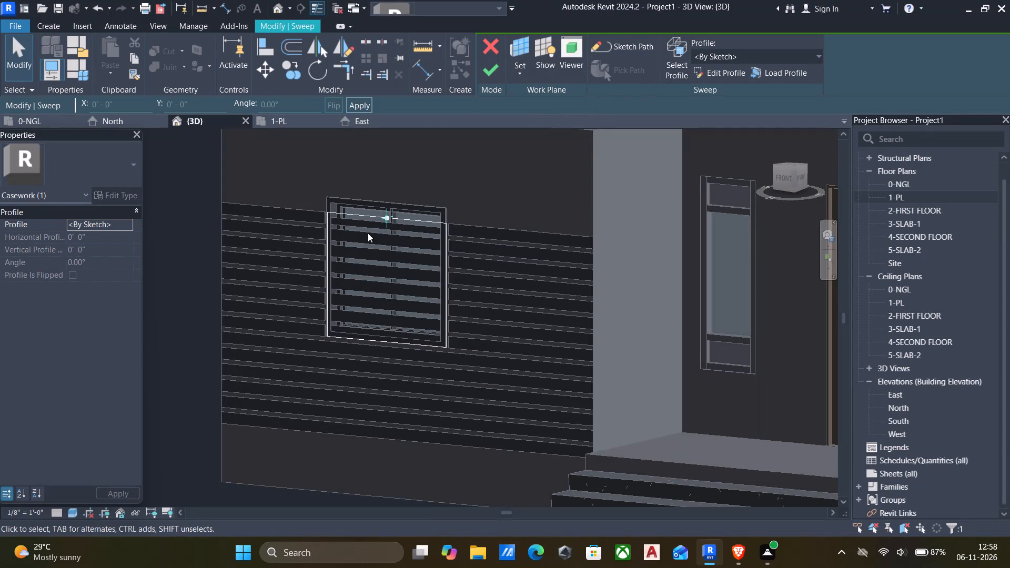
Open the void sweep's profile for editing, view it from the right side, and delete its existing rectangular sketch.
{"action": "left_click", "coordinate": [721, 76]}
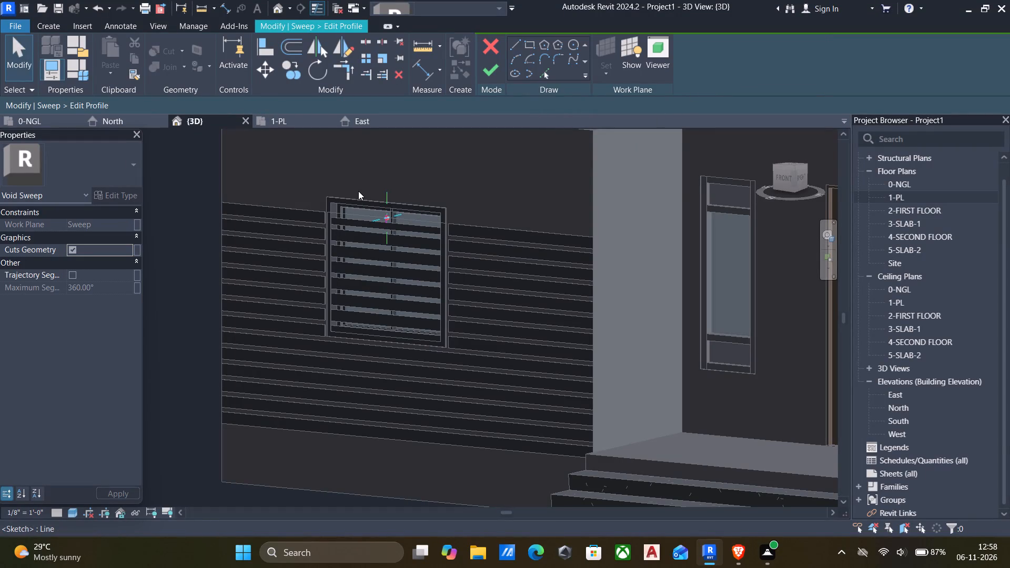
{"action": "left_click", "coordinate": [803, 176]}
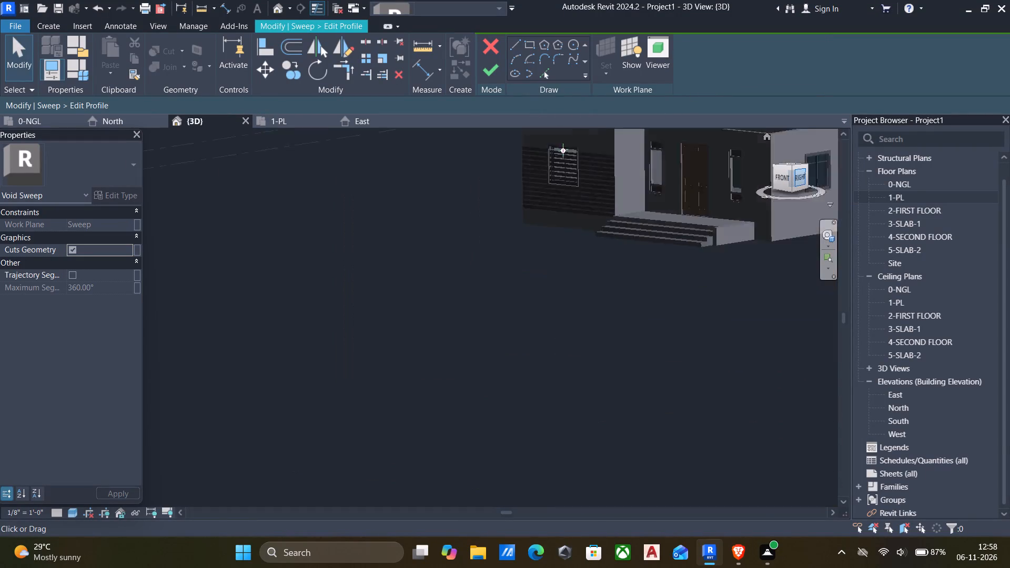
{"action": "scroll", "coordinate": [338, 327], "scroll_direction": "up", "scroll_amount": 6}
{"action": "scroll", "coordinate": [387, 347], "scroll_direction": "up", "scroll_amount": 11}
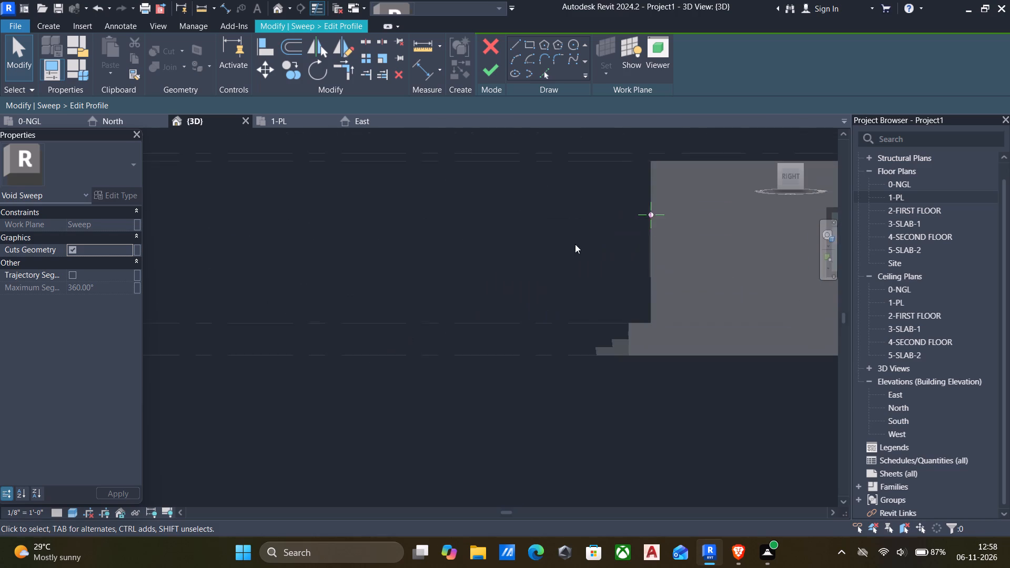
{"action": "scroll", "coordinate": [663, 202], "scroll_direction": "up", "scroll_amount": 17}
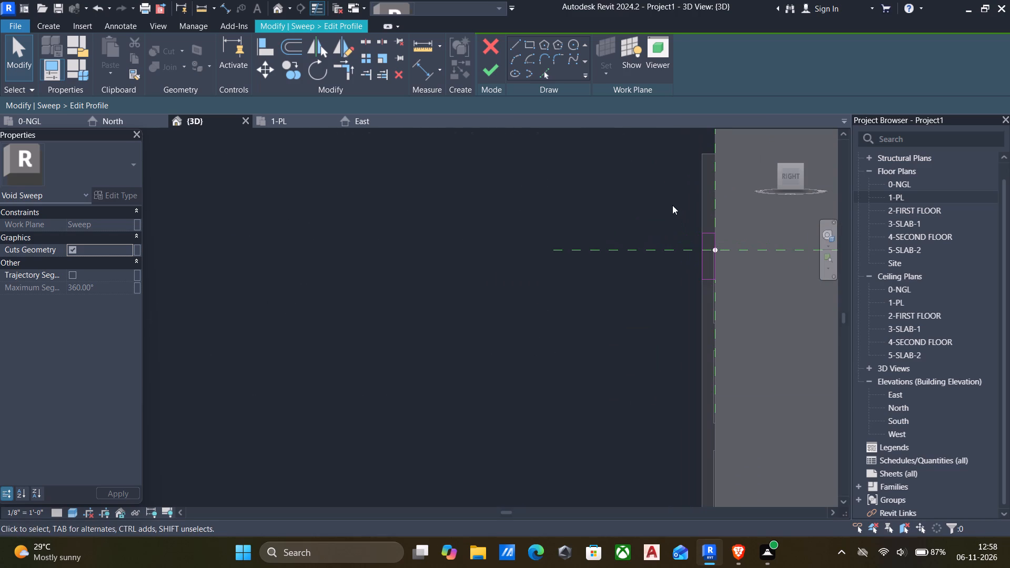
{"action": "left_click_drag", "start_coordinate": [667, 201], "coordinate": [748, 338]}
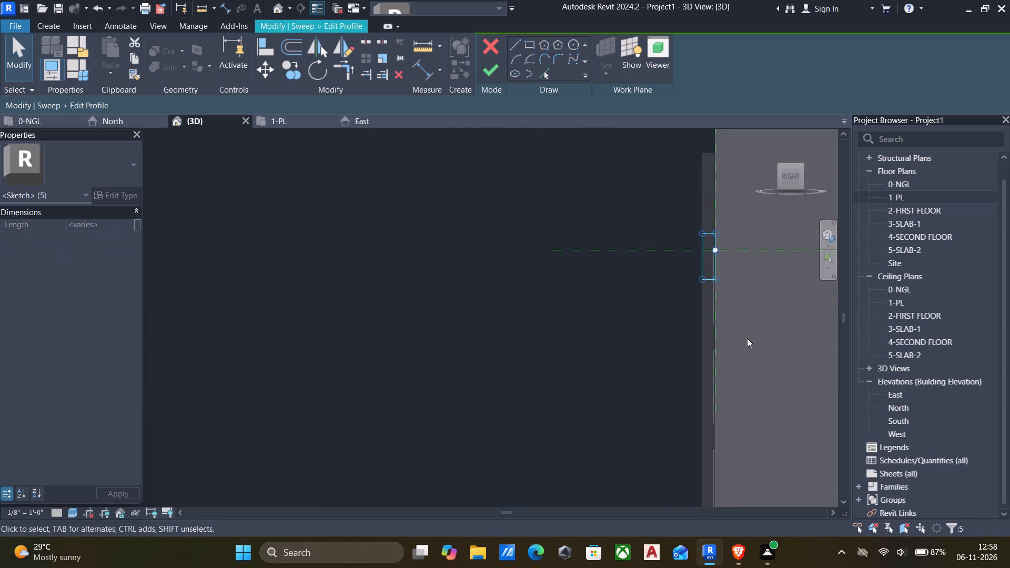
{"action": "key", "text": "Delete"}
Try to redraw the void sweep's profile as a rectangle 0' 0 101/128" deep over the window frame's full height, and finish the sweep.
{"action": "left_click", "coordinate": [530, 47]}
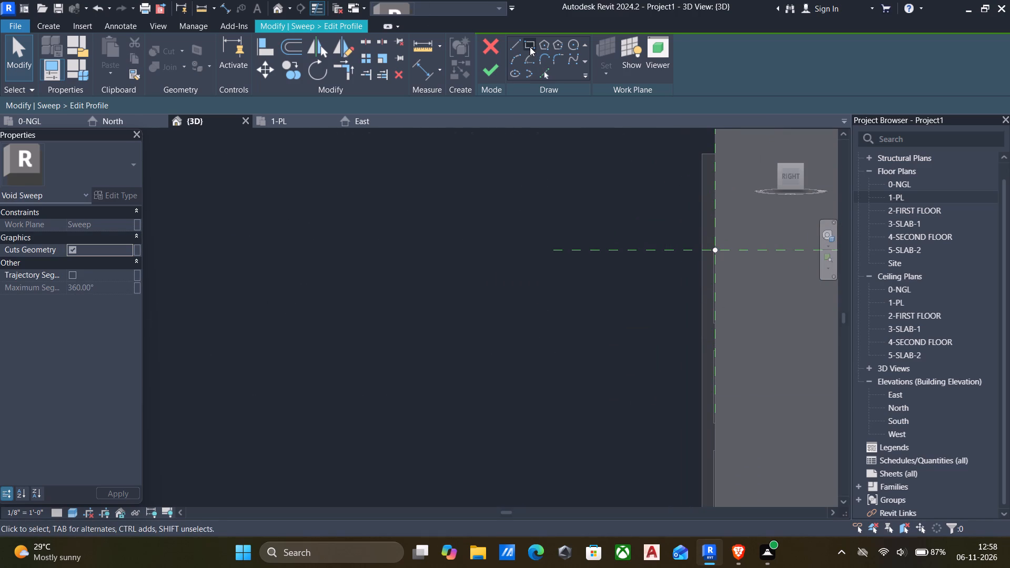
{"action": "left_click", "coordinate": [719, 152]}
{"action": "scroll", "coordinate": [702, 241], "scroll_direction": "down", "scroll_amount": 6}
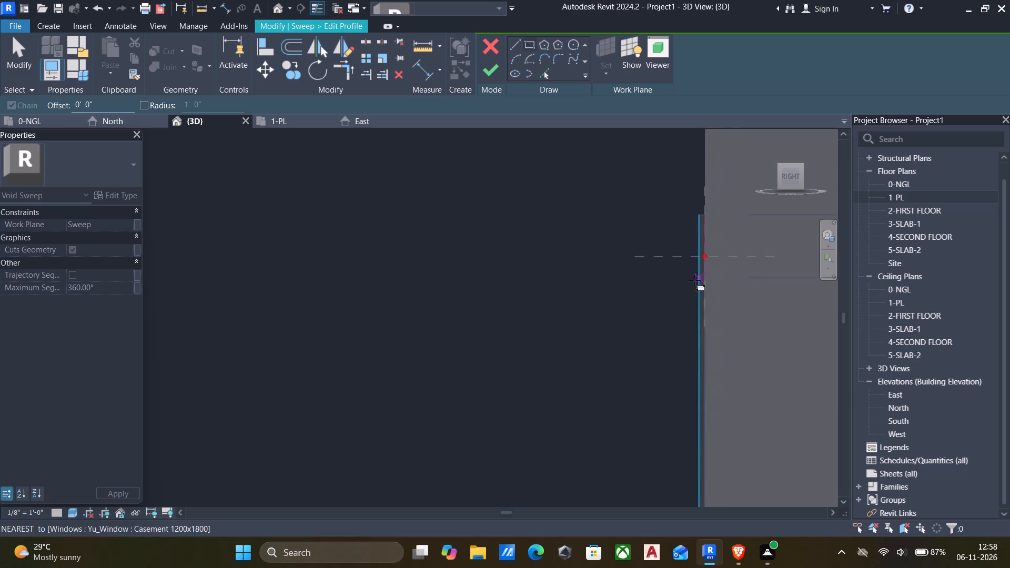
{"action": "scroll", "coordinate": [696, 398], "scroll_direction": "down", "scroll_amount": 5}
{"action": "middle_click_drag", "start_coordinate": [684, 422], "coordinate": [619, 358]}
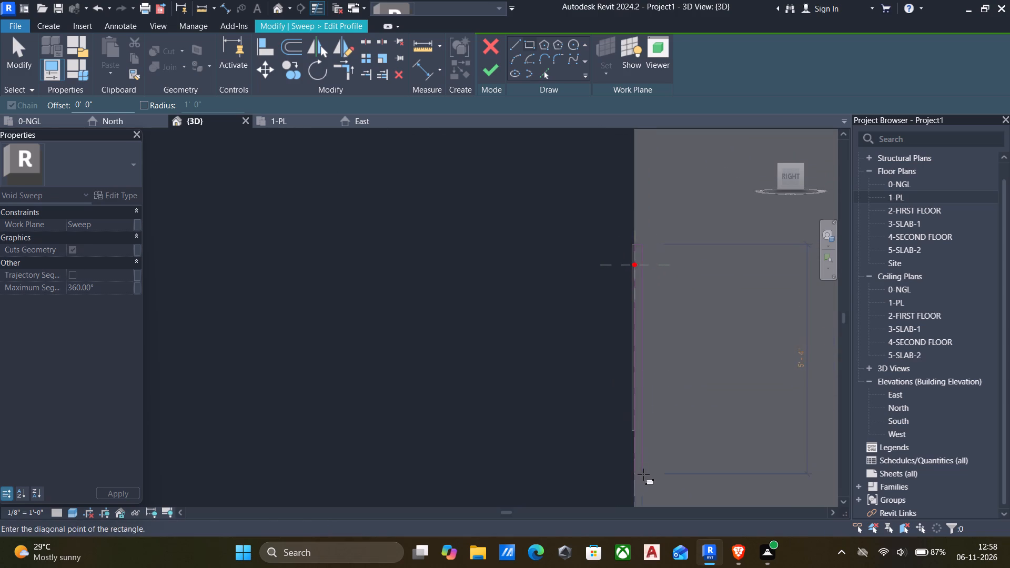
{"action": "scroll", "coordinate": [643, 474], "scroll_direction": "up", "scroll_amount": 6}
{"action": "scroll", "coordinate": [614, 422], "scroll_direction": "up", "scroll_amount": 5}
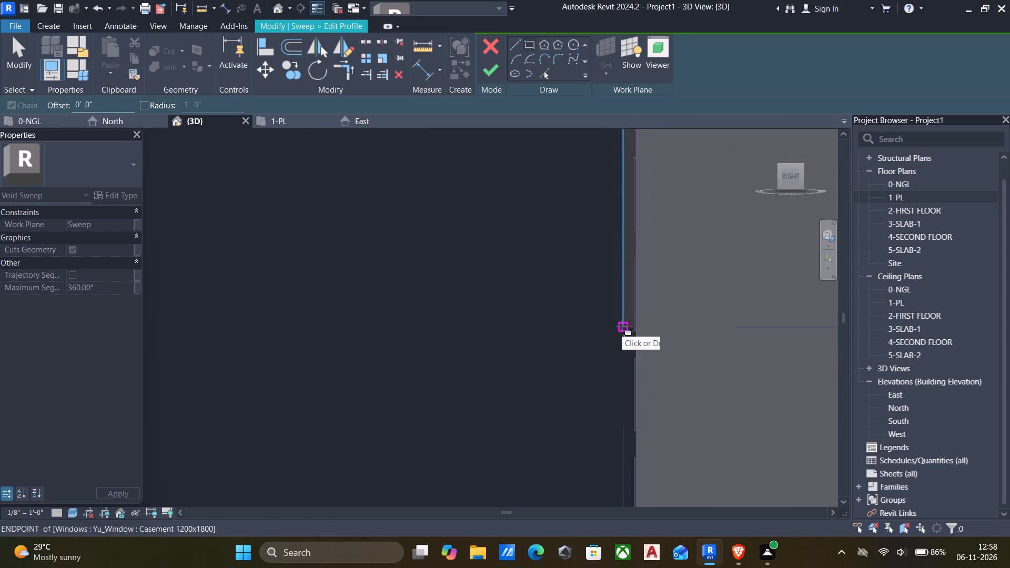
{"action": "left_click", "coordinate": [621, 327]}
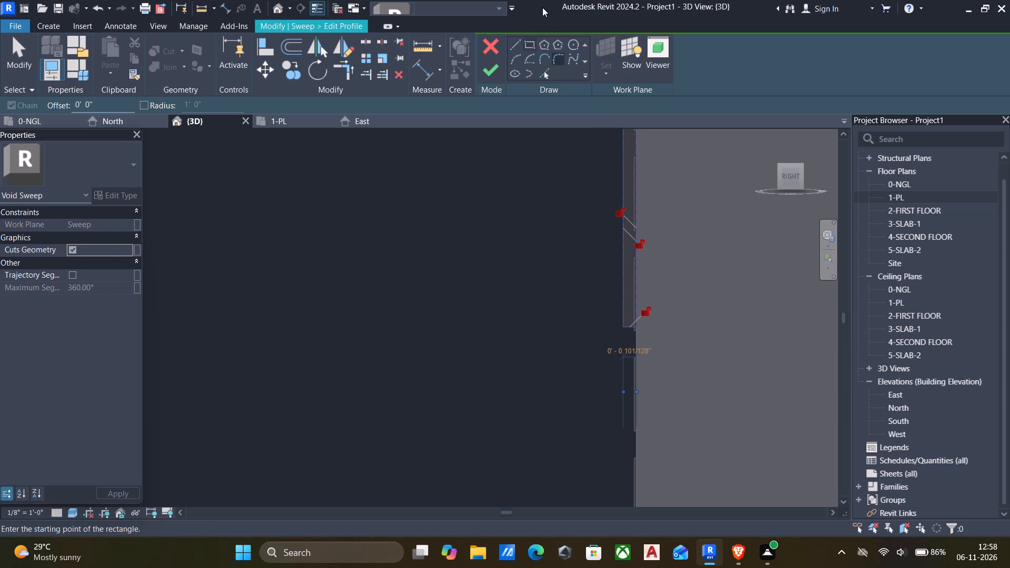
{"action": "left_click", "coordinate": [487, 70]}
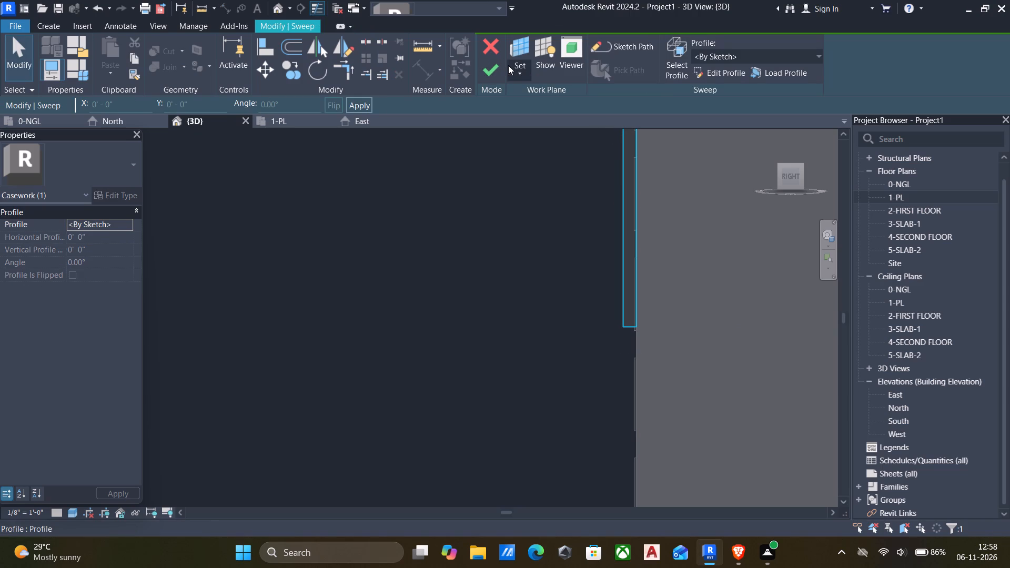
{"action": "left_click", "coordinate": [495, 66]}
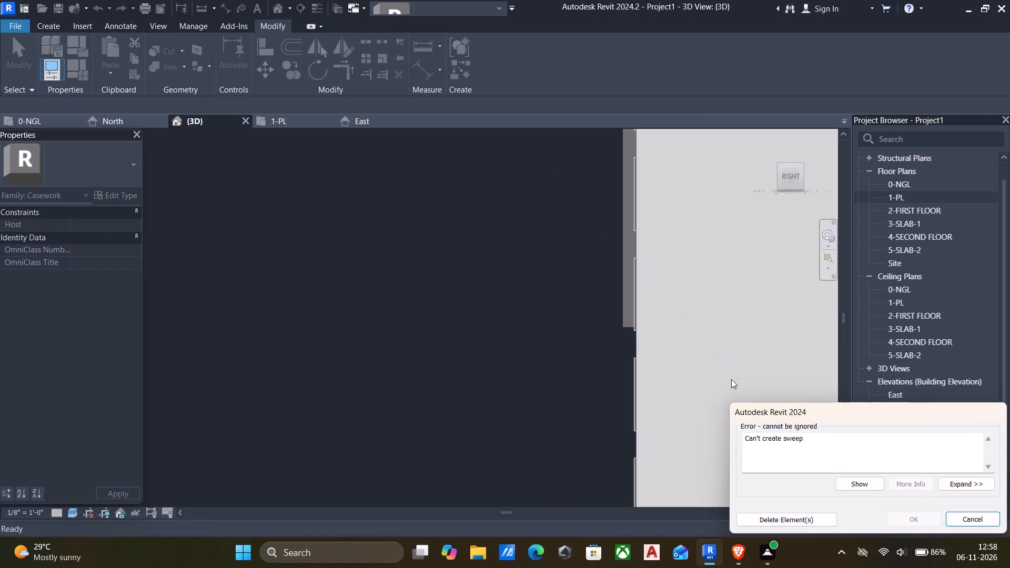
Delete the void sweep around the window and finish the in-place casework model.
{"action": "left_click", "coordinate": [780, 514]}
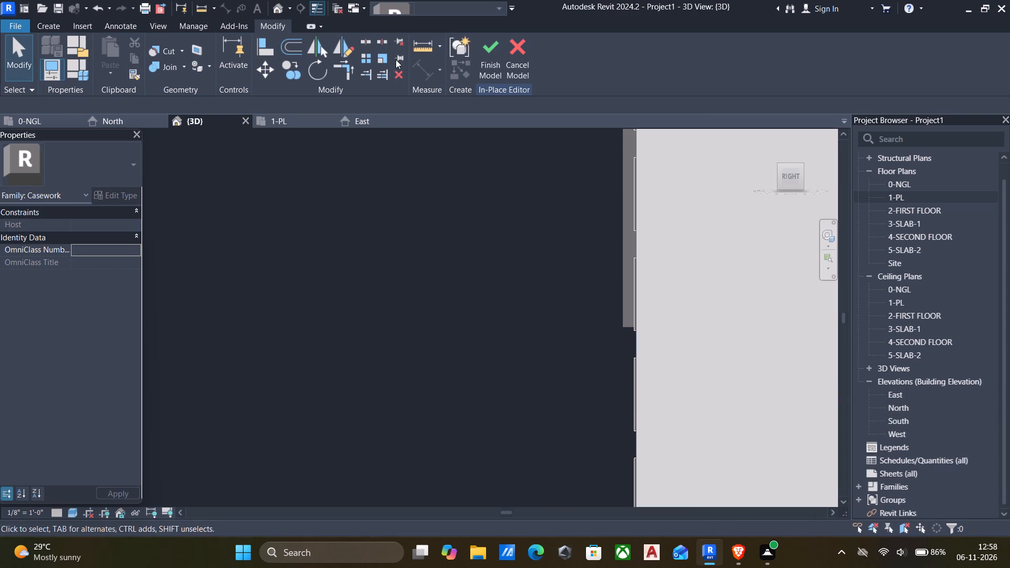
{"action": "left_click", "coordinate": [486, 56]}
Delete the horizontal strip casework from the front wall.
{"action": "scroll", "coordinate": [551, 289], "scroll_direction": "down", "scroll_amount": 4}
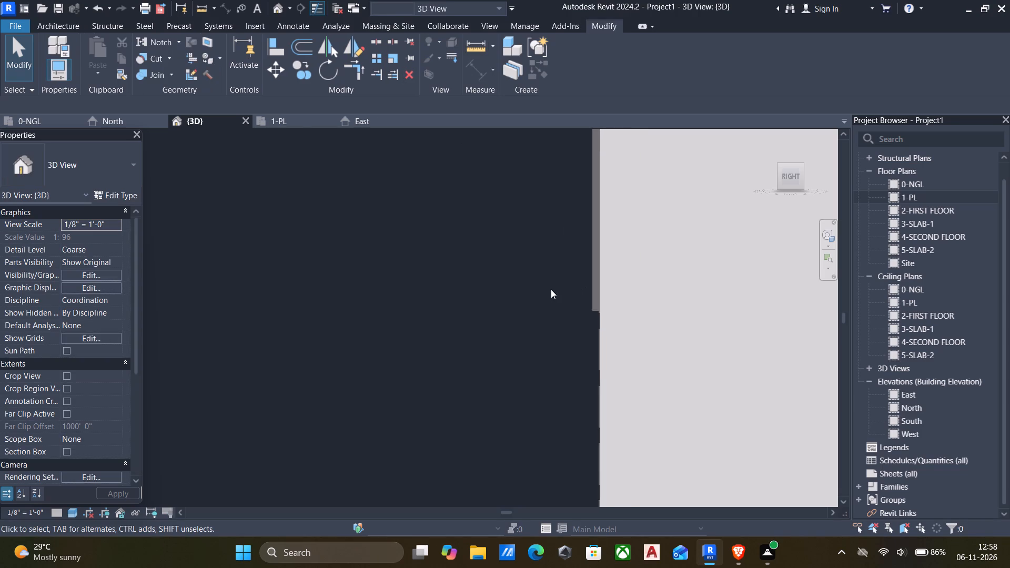
{"action": "scroll", "coordinate": [538, 284], "scroll_direction": "down", "scroll_amount": 5}
{"action": "middle_click_drag", "start_coordinate": [534, 282], "coordinate": [591, 330], "text": "shift"}
{"action": "scroll", "coordinate": [591, 323], "scroll_direction": "down", "scroll_amount": 3}
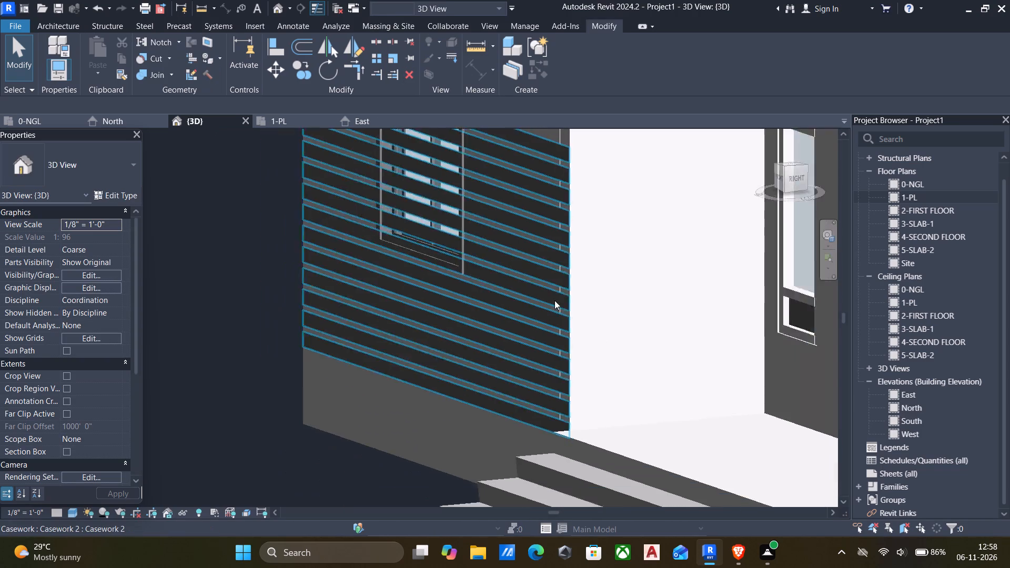
{"action": "scroll", "coordinate": [554, 300], "scroll_direction": "down", "scroll_amount": 2}
{"action": "middle_click_drag", "start_coordinate": [510, 272], "coordinate": [548, 294]}
{"action": "scroll", "coordinate": [552, 208], "scroll_direction": "up", "scroll_amount": 4}
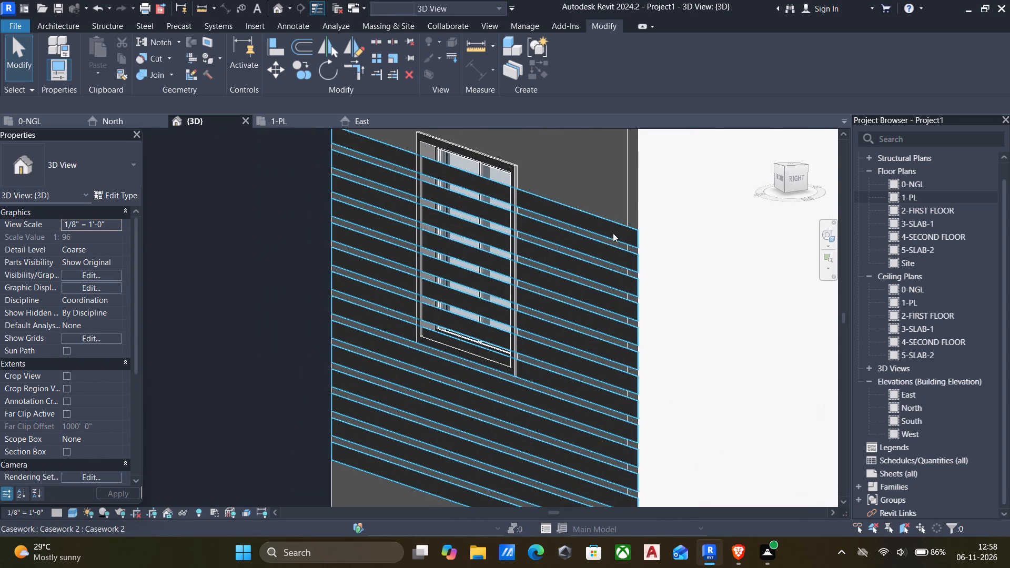
{"action": "left_click", "coordinate": [569, 209]}
{"action": "scroll", "coordinate": [498, 196], "scroll_direction": "down", "scroll_amount": 2}
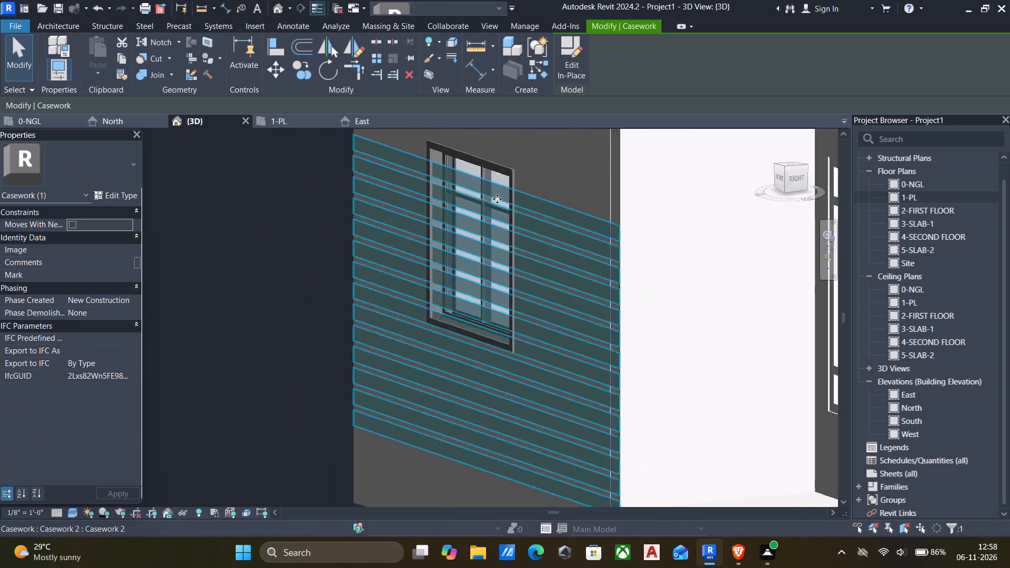
{"action": "scroll", "coordinate": [497, 199], "scroll_direction": "down", "scroll_amount": 2}
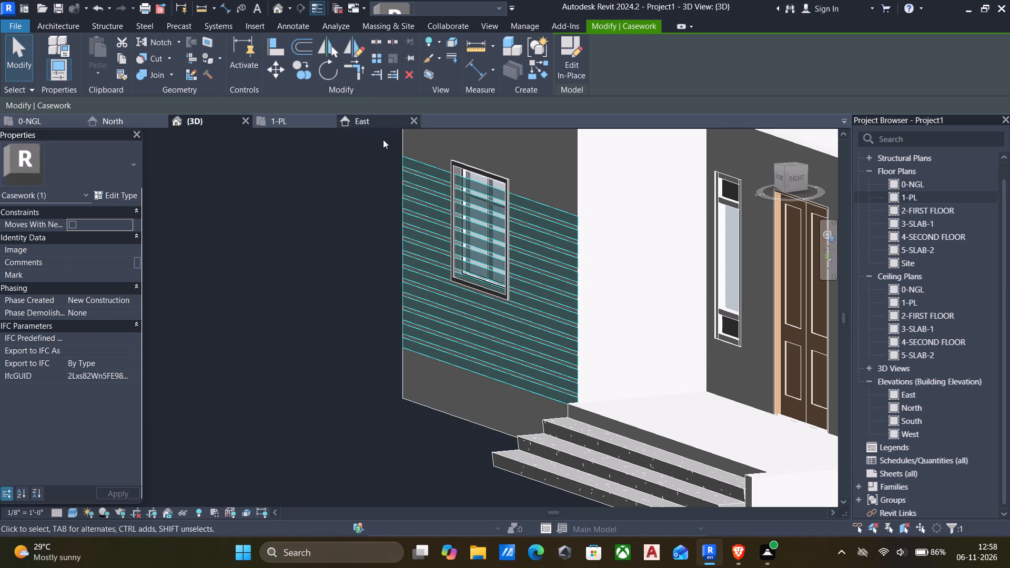
{"action": "key", "text": "Delete"}
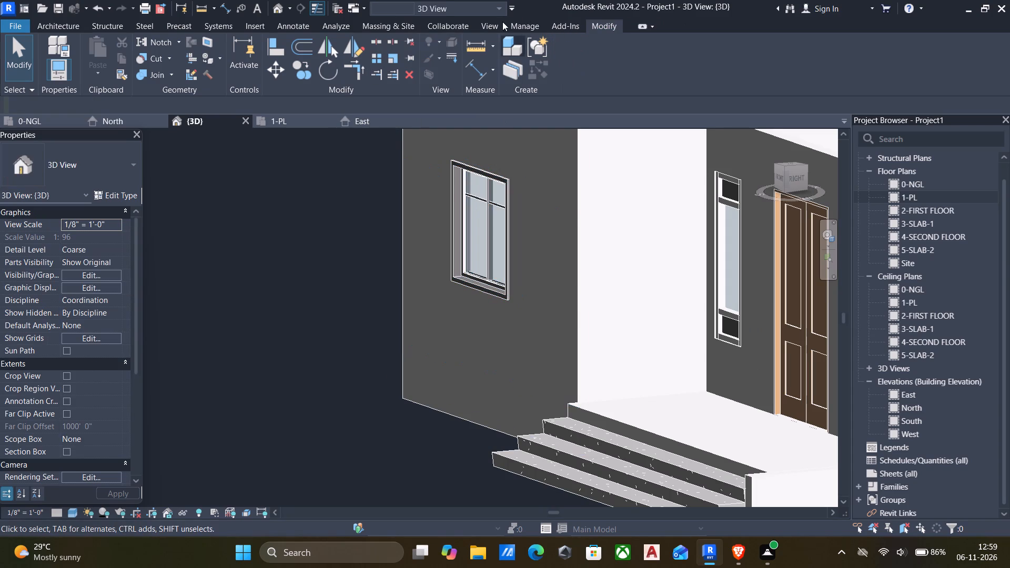
Examine the whole building from above and around in 3D, including the front wall and entrance steps.
{"action": "scroll", "coordinate": [437, 182], "scroll_direction": "down", "scroll_amount": 4}
{"action": "middle_click_drag", "start_coordinate": [449, 268], "coordinate": [430, 269], "text": "shift"}
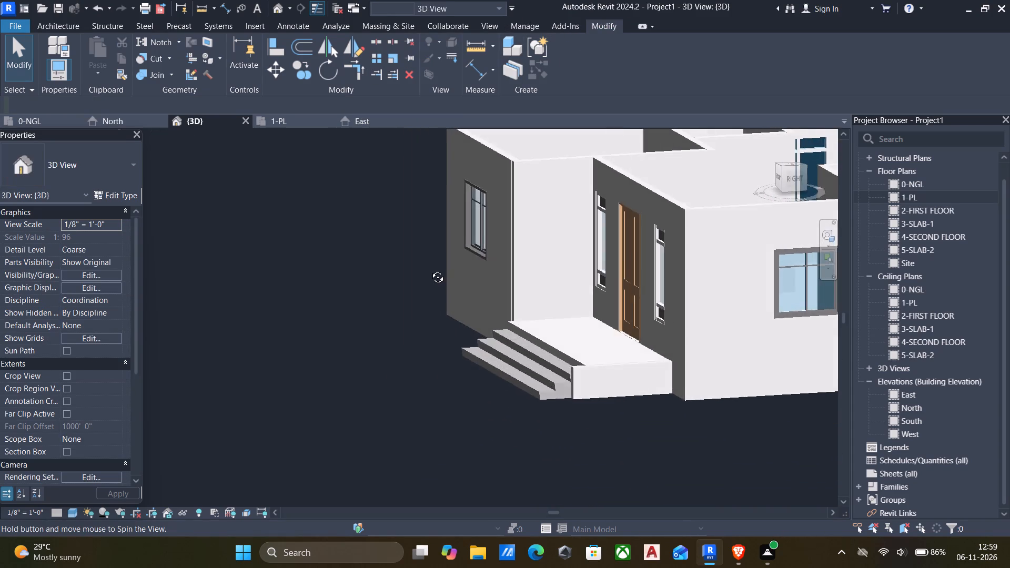
{"action": "middle_click_drag", "start_coordinate": [430, 269], "coordinate": [483, 251], "text": "shift"}
{"action": "scroll", "coordinate": [483, 251], "scroll_direction": "down", "scroll_amount": 5}
{"action": "middle_click_drag", "start_coordinate": [568, 262], "coordinate": [615, 343], "text": "shift"}
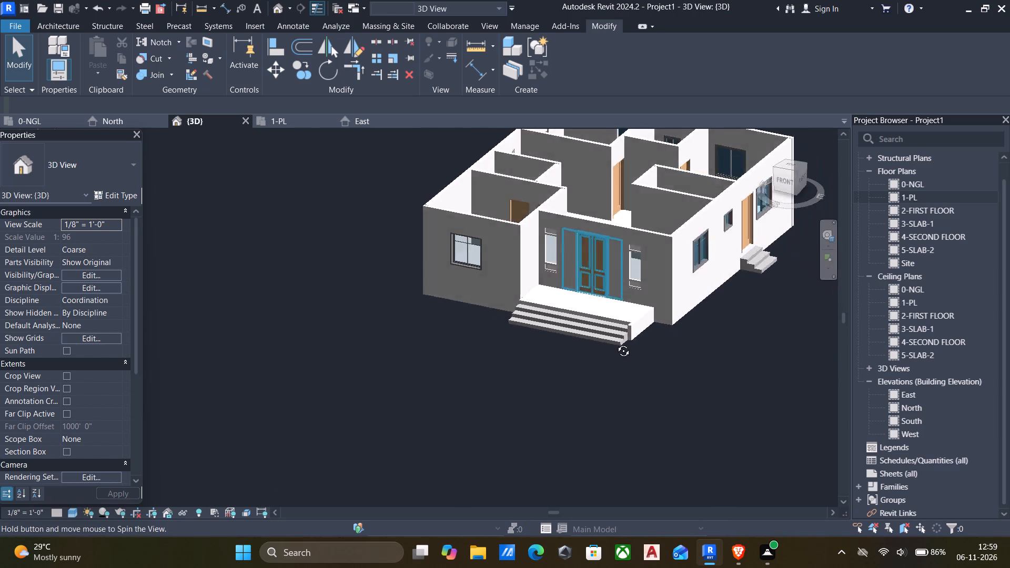
{"action": "middle_click_drag", "start_coordinate": [615, 343], "coordinate": [572, 337], "text": "shift"}
{"action": "scroll", "coordinate": [571, 337], "scroll_direction": "down", "scroll_amount": 3}
{"action": "middle_click_drag", "start_coordinate": [581, 337], "coordinate": [514, 353]}
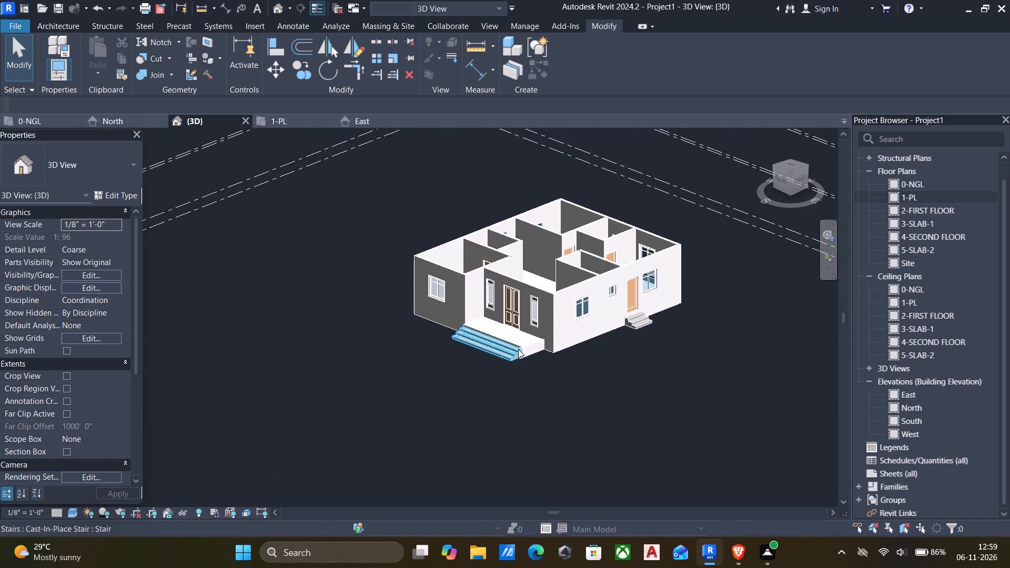
{"action": "scroll", "coordinate": [571, 352], "scroll_direction": "up", "scroll_amount": 1}
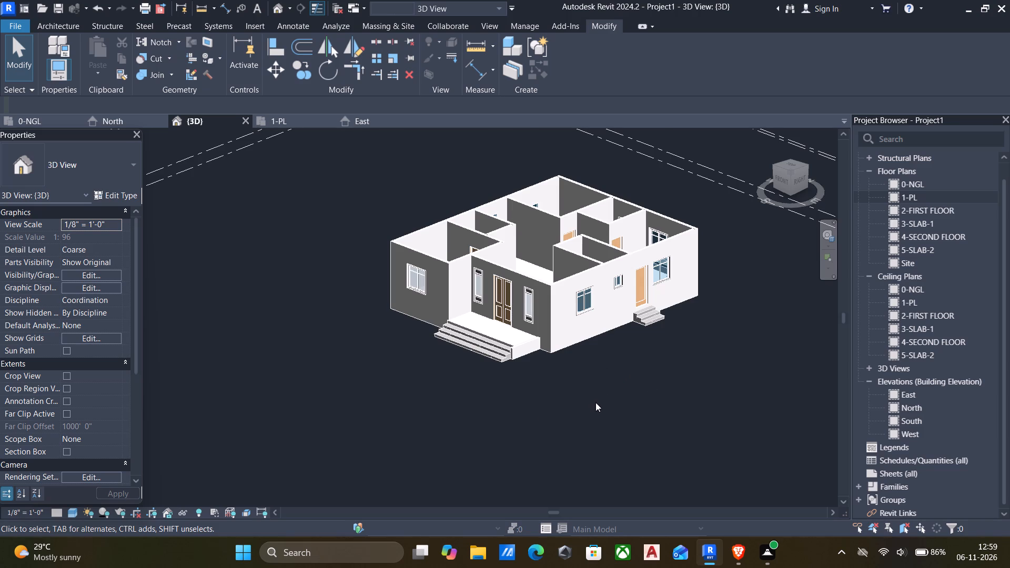
{"action": "scroll", "coordinate": [623, 402], "scroll_direction": "down", "scroll_amount": 1}
{"action": "scroll", "coordinate": [681, 384], "scroll_direction": "up", "scroll_amount": 7}
{"action": "scroll", "coordinate": [662, 376], "scroll_direction": "down", "scroll_amount": 6}
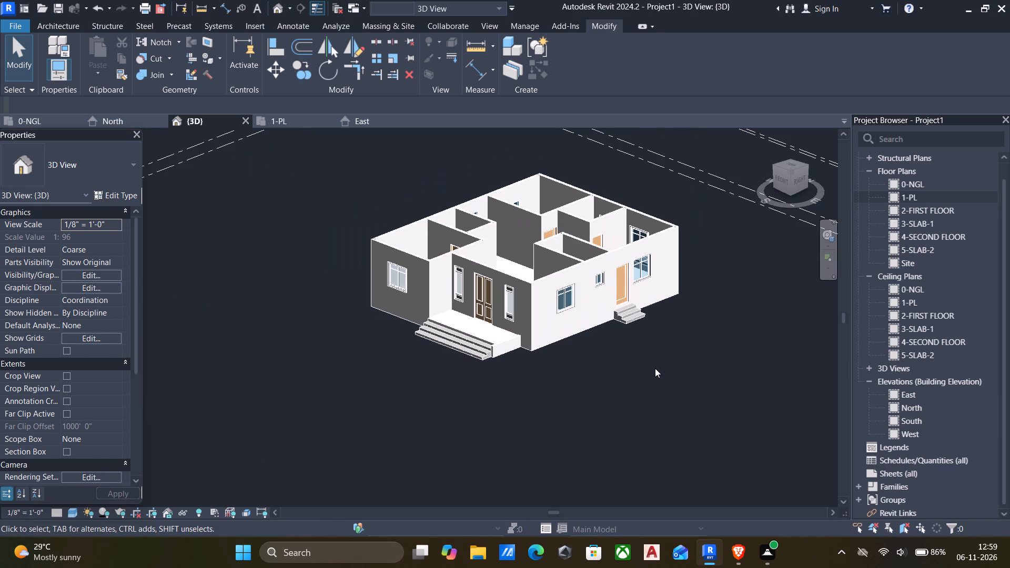
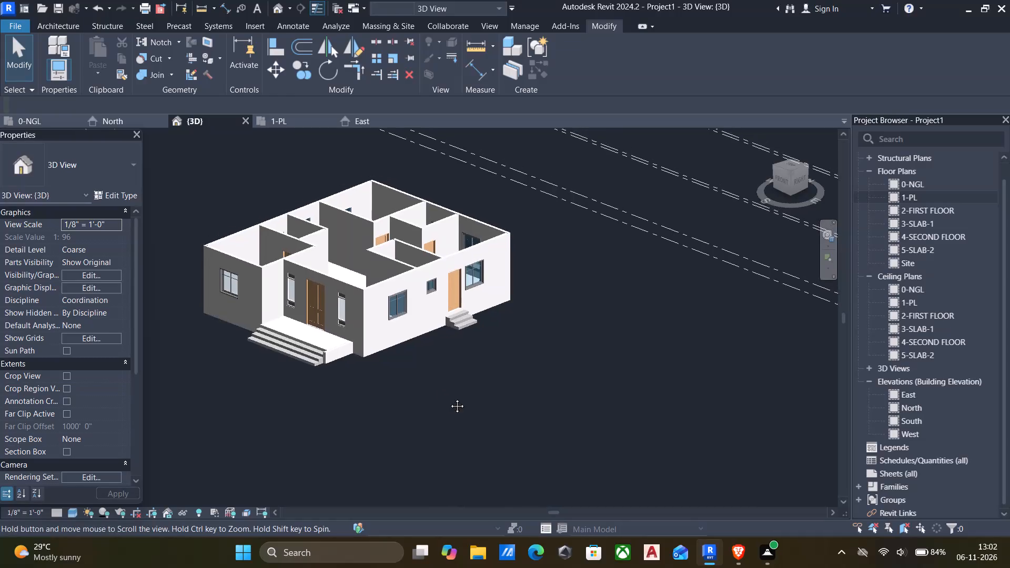
Save the project in the Documents folder under the file name "modern house plan".
{"action": "scroll", "coordinate": [426, 352], "scroll_direction": "up", "scroll_amount": 1}
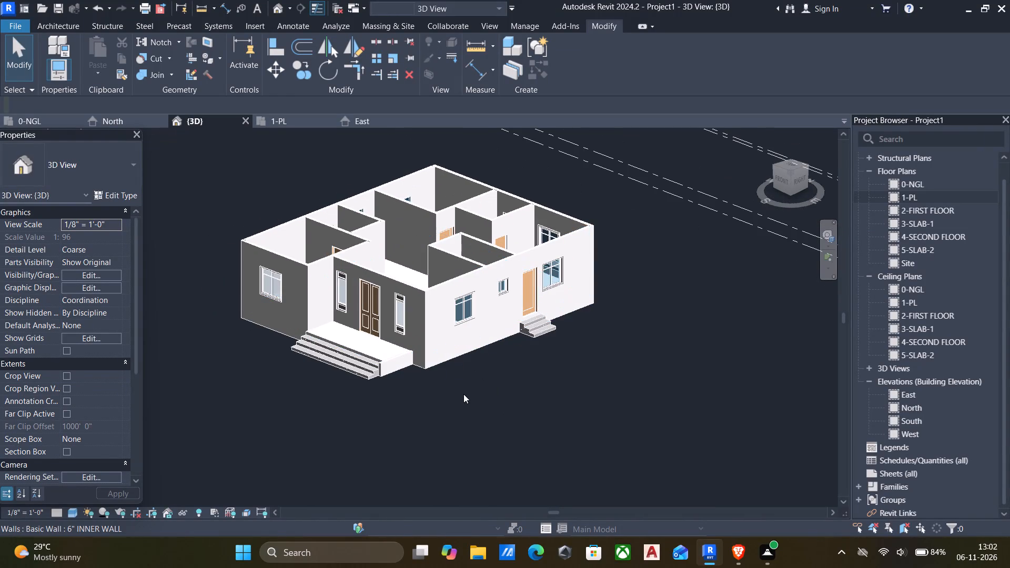
{"action": "scroll", "coordinate": [441, 386], "scroll_direction": "down", "scroll_amount": 1}
{"action": "middle_click_drag", "start_coordinate": [437, 386], "coordinate": [497, 409]}
{"action": "scroll", "coordinate": [516, 402], "scroll_direction": "up", "scroll_amount": 2}
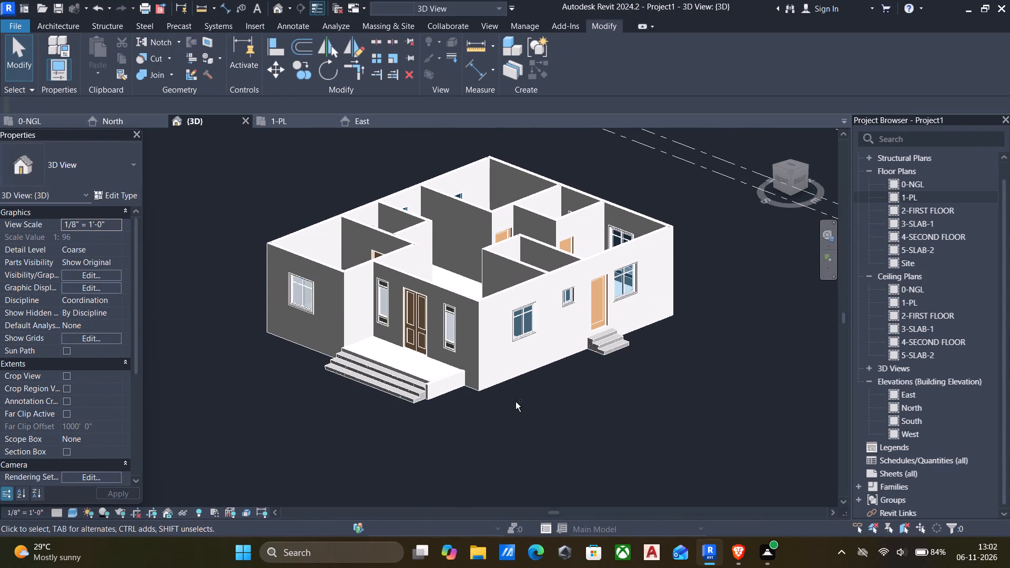
{"action": "key", "text": "ctrl+s"}
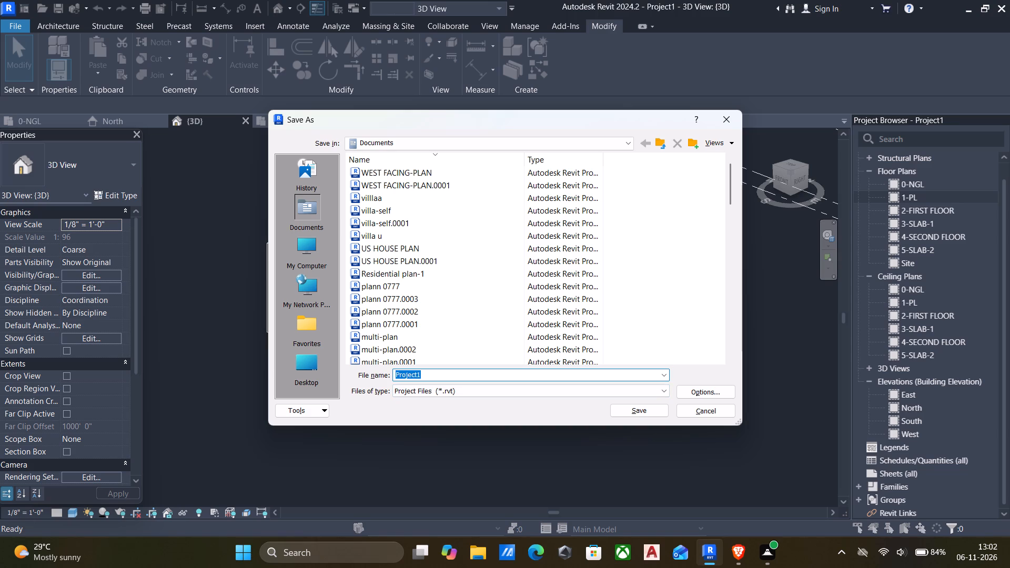
{"action": "key", "text": "BackSpace"}
{"action": "type", "text": "modern house"}
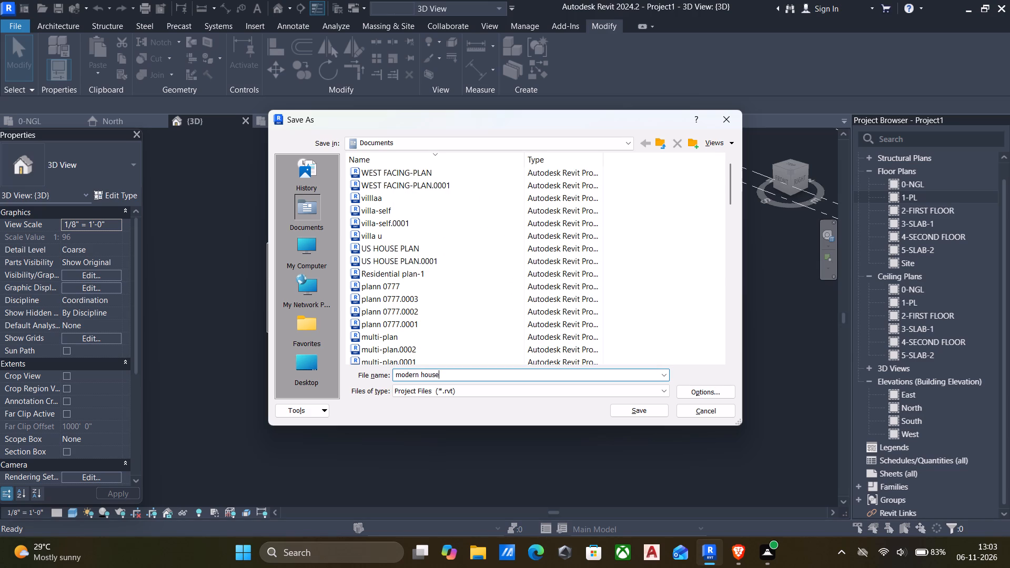
{"action": "key", "text": "space"}
{"action": "type", "text": "plan"}
{"action": "left_click", "coordinate": [651, 411]}
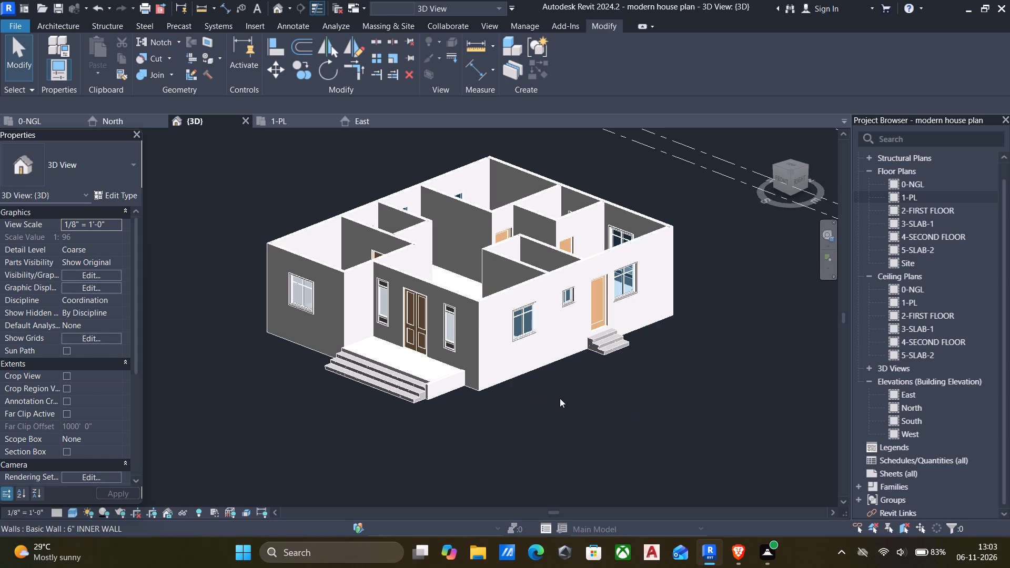
Print the current 3D view with Microsoft Print to PDF, saving it as "modern house plan 11" in the REVIT -PLANS folder.
{"action": "key", "text": "ctrl+p"}
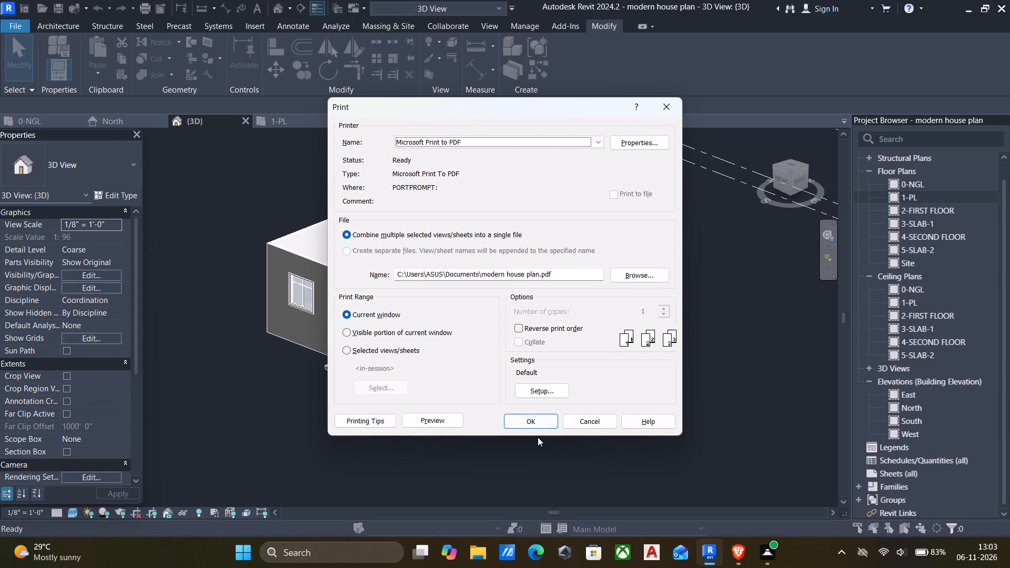
{"action": "left_click", "coordinate": [523, 421]}
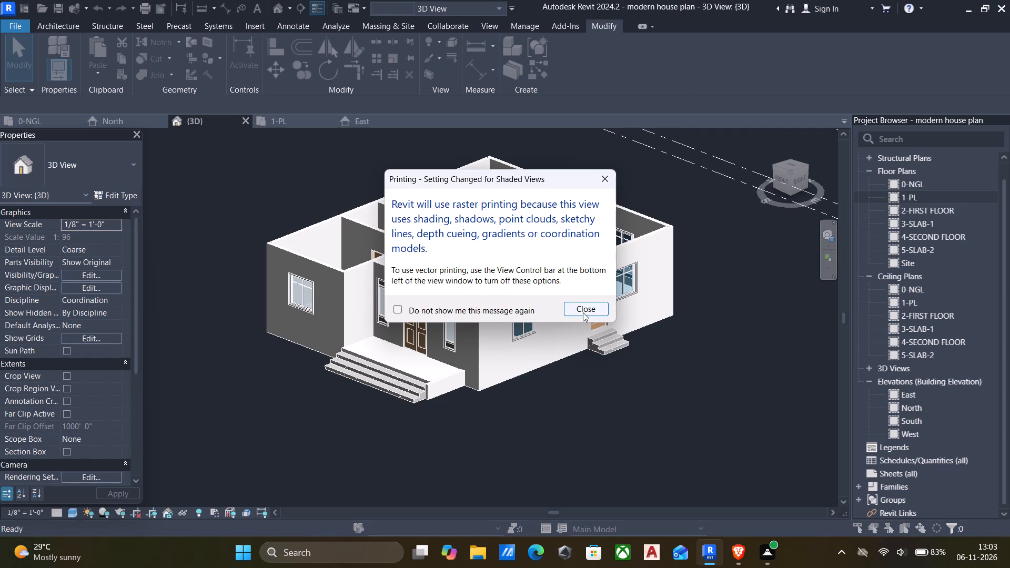
{"action": "left_click", "coordinate": [584, 312]}
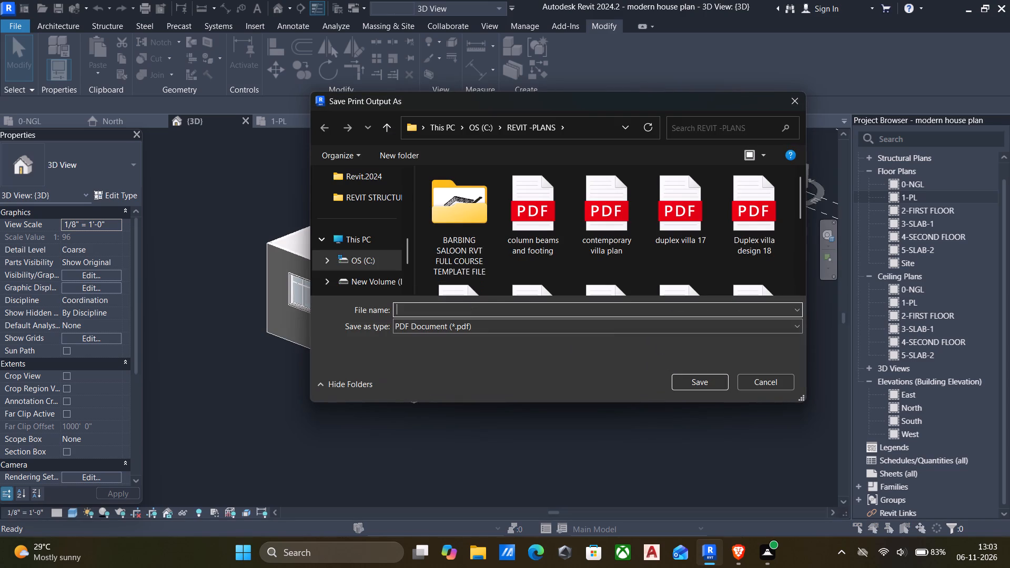
{"action": "type", "text": "modern"}
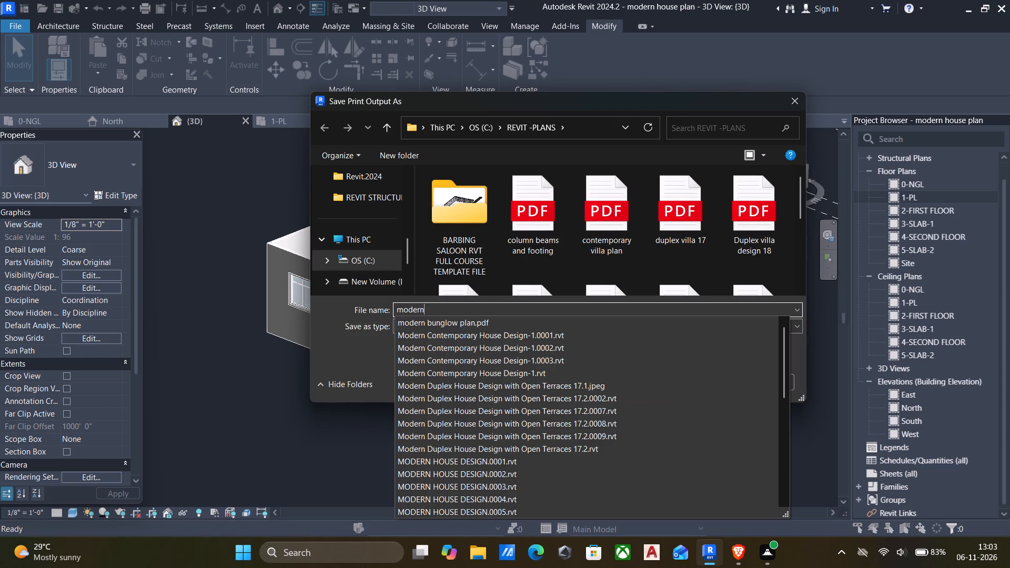
{"action": "key", "text": "space"}
{"action": "type", "text": "house"}
{"action": "key", "text": "space"}
{"action": "type", "text": "plan 11"}
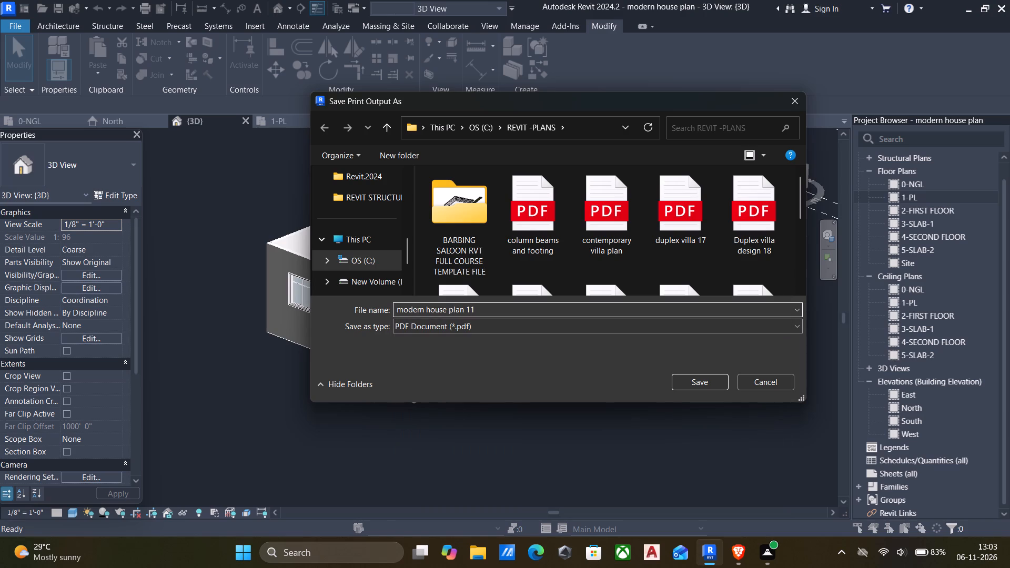
{"action": "key", "text": "Return"}
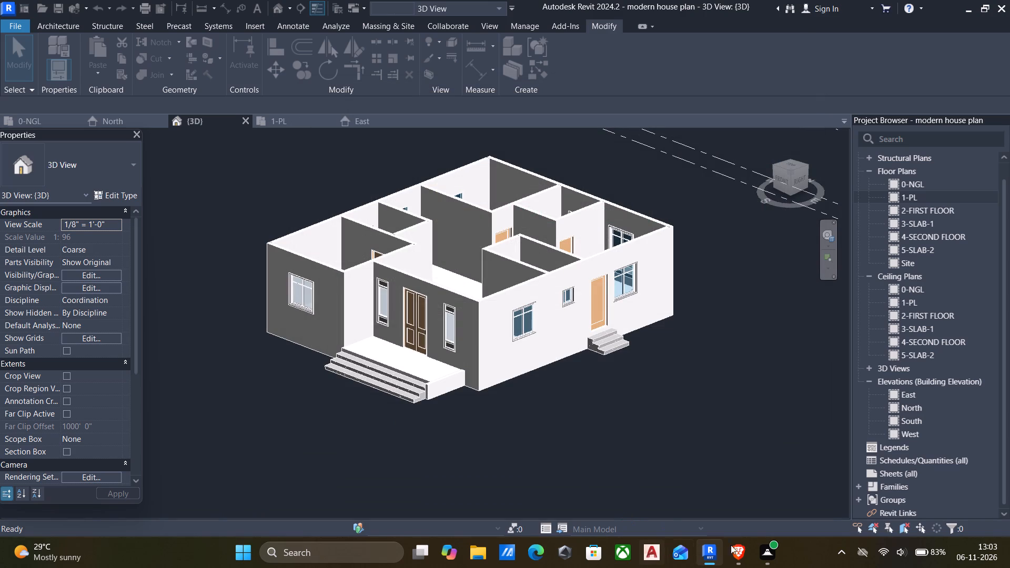